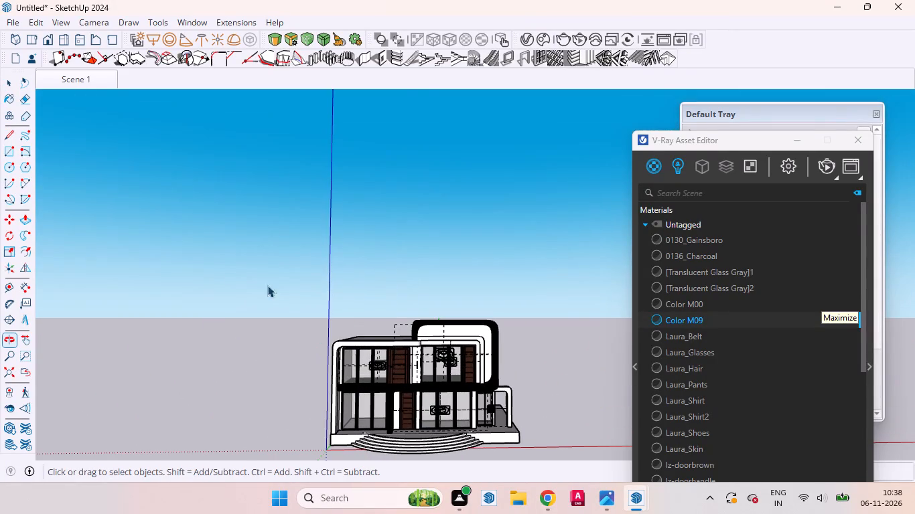
Open the 3D Warehouse and search its models for "curtains".
click(204, 21)
click(219, 122)
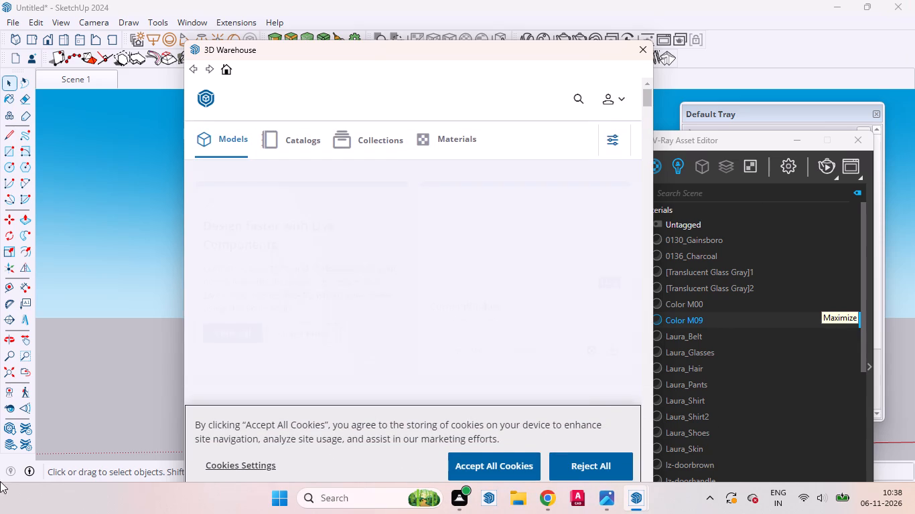
click(578, 98)
click(277, 97)
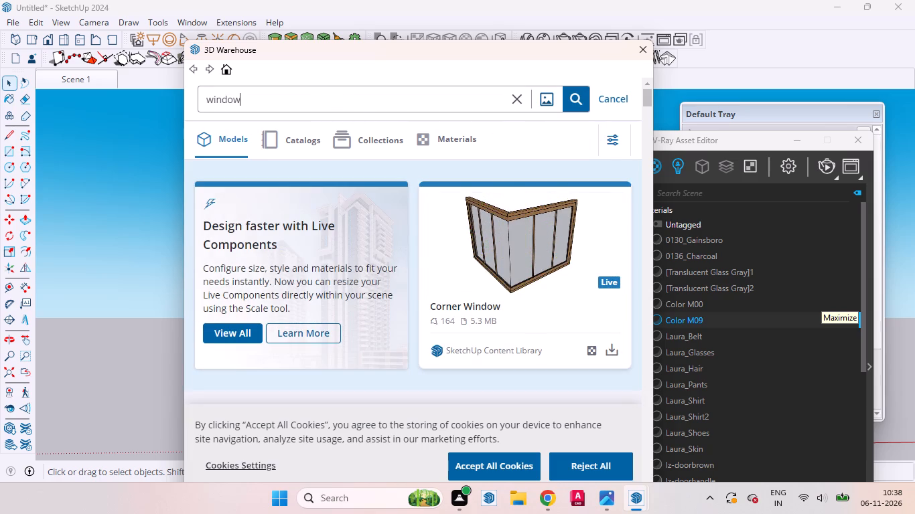
key(BackSpace)
key(BackSpace)
key(BackSpace)
key(BackSpace)
key(BackSpace)
key(BackSpace)
key(BackSpace)
key(BackSpace)
key(BackSpace)
key(BackSpace)
key(BackSpace)
key(BackSpace)
key(BackSpace)
key(BackSpace)
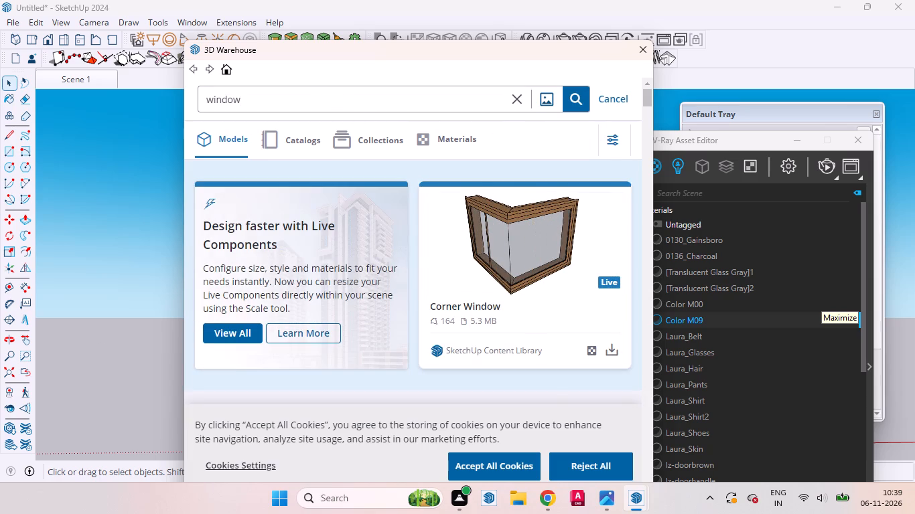
key(BackSpace)
key(BackSpace)
key(BackSpace)
text(curta)
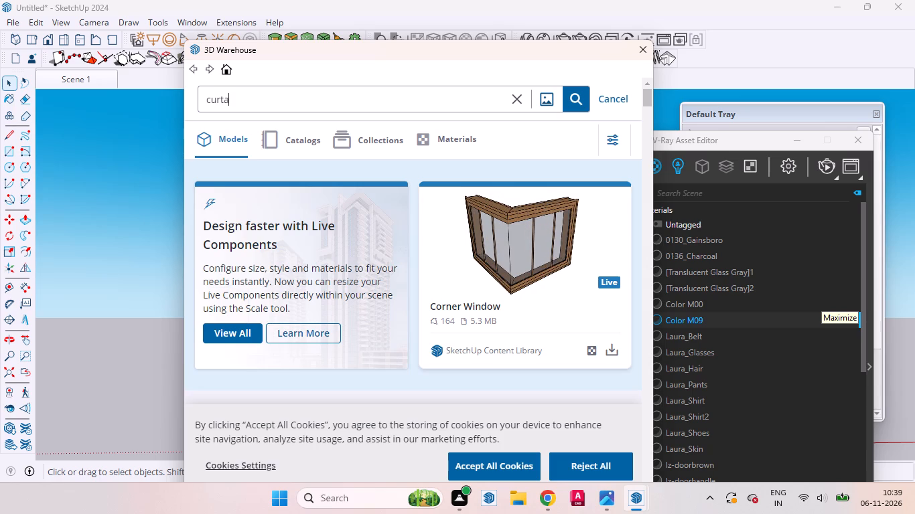
text(in)
key(s)
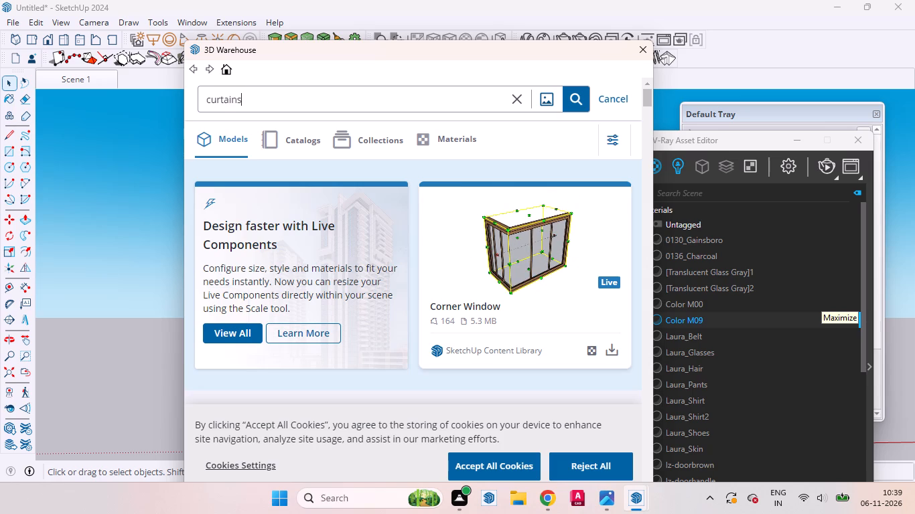
key(Return)
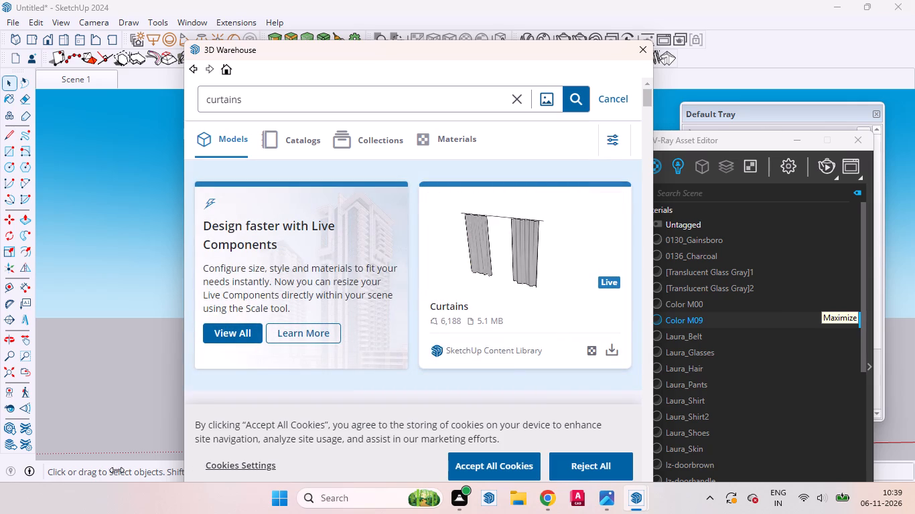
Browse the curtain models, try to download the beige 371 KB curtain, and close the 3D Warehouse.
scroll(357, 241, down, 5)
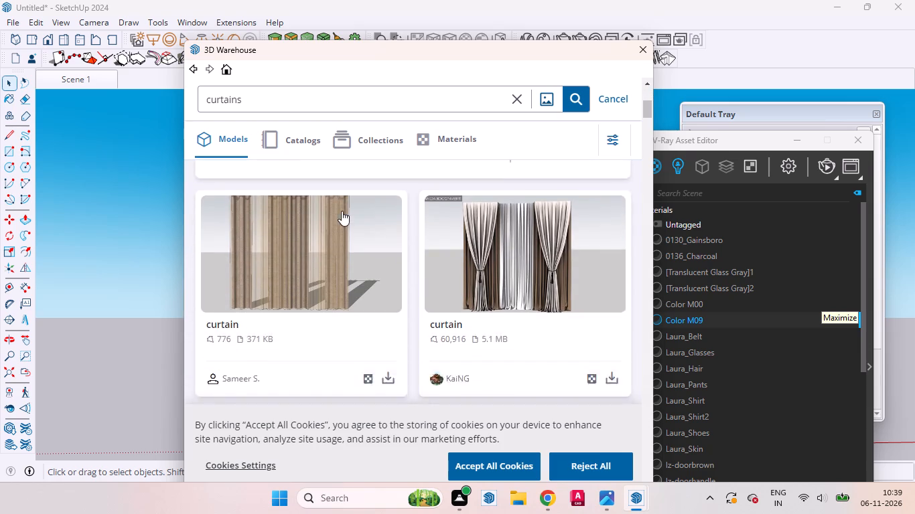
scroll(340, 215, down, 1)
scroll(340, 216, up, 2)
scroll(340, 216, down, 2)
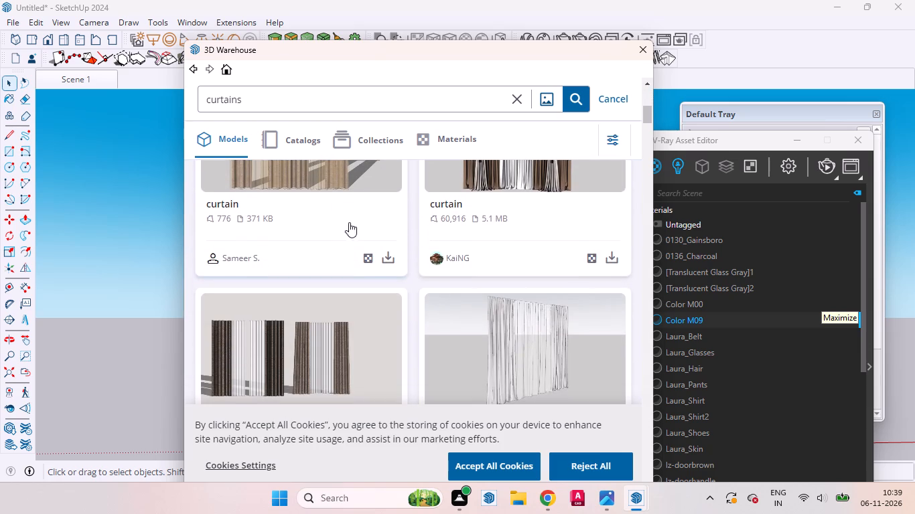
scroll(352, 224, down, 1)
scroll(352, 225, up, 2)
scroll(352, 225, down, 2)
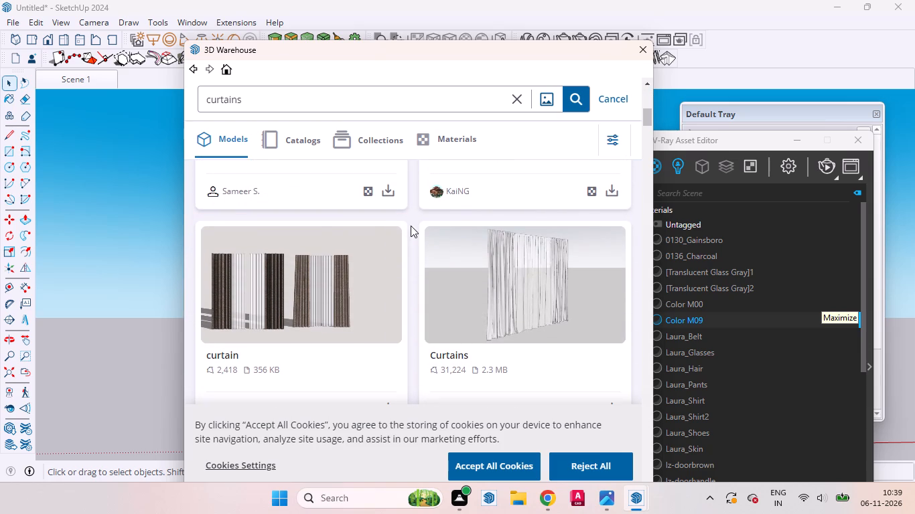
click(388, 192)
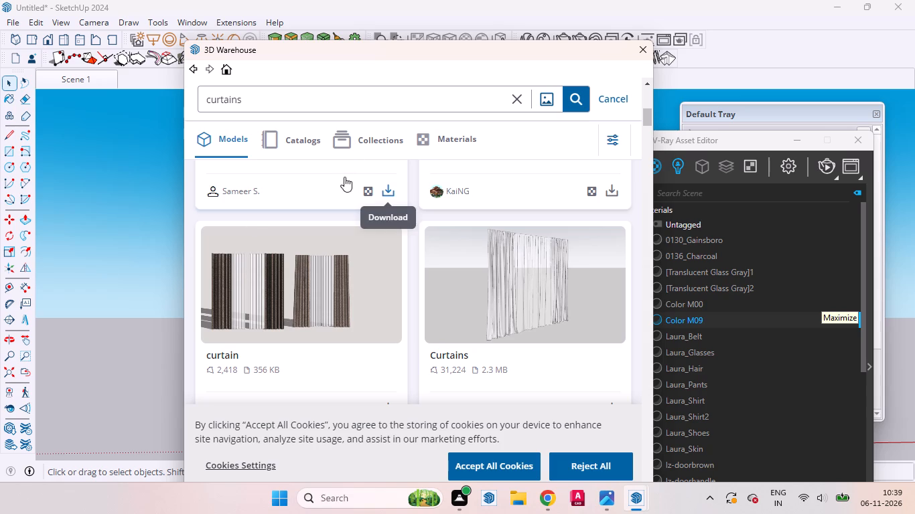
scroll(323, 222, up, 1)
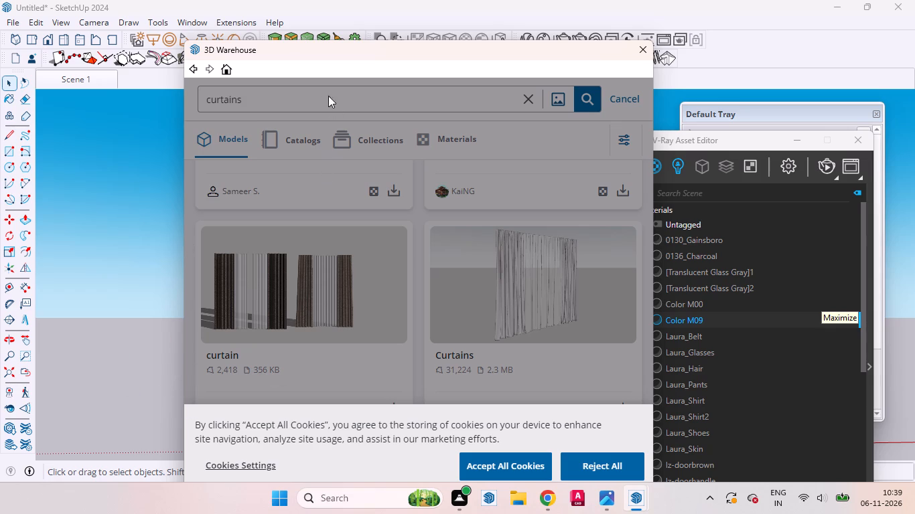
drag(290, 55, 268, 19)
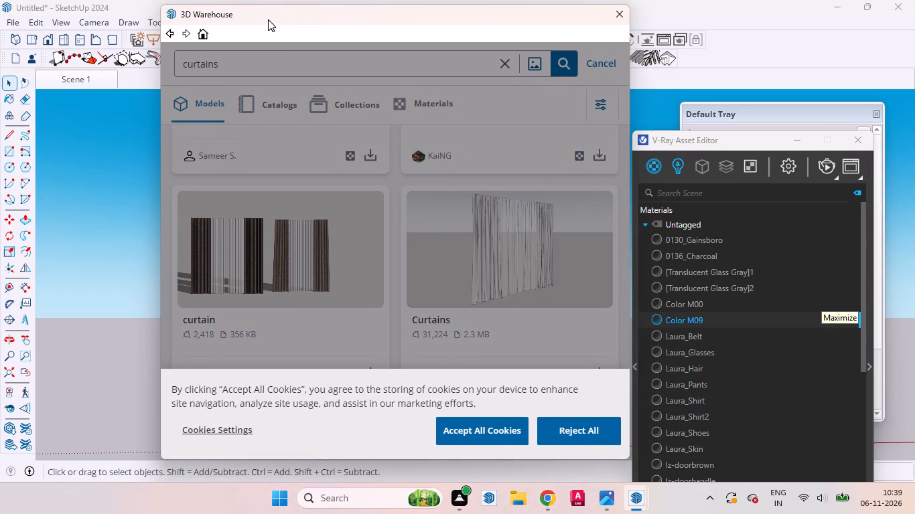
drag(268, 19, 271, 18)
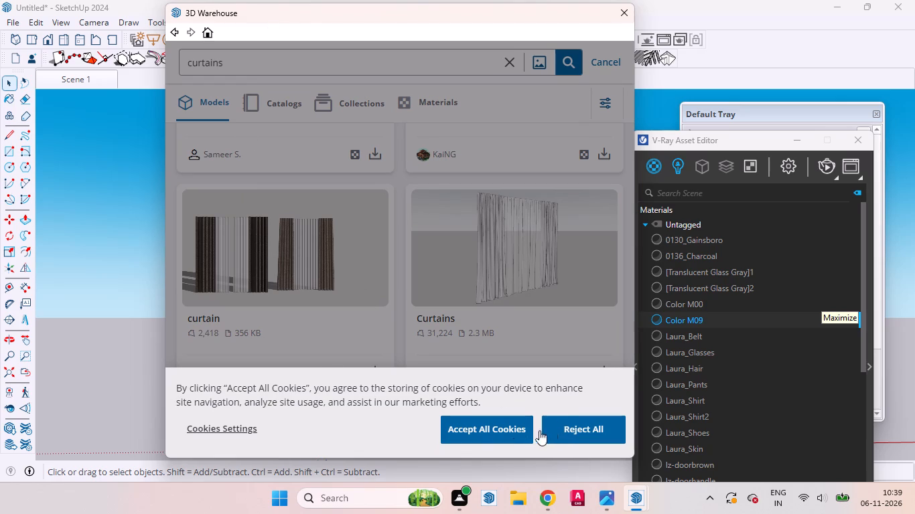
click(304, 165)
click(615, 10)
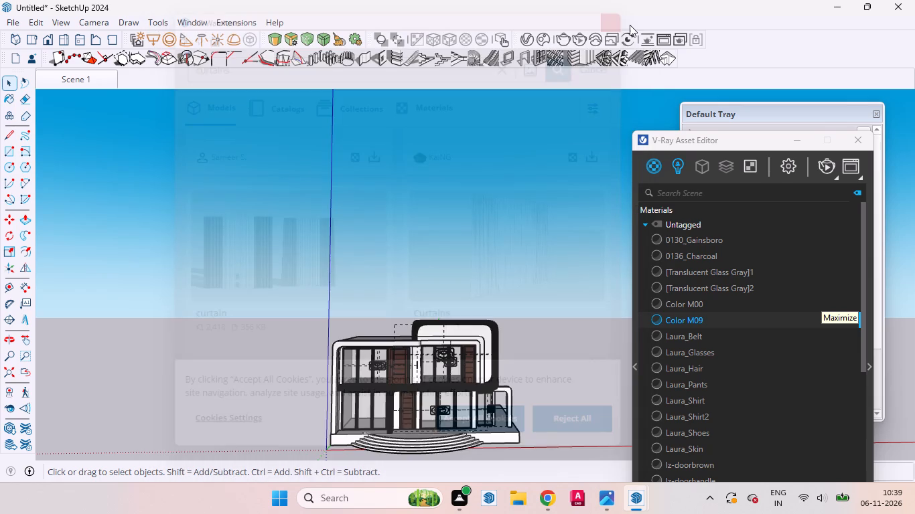
Reopen the 3D Warehouse.
click(199, 24)
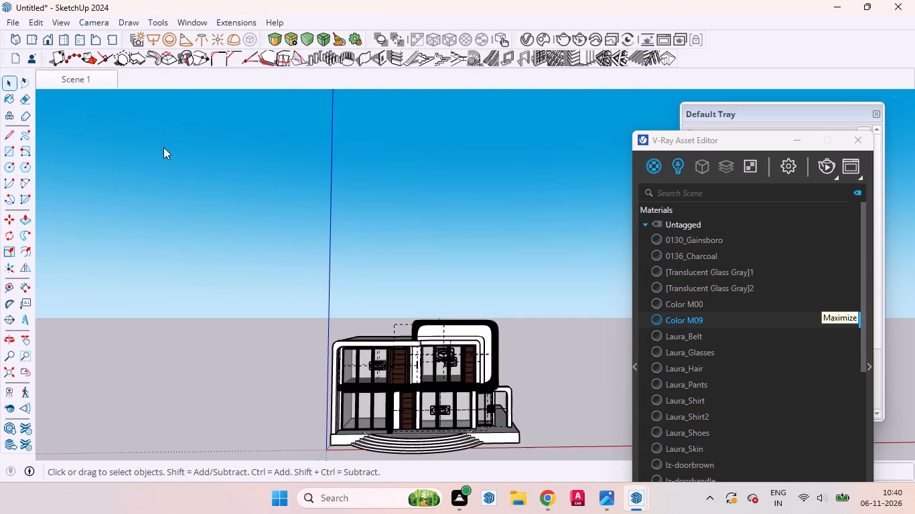
click(198, 25)
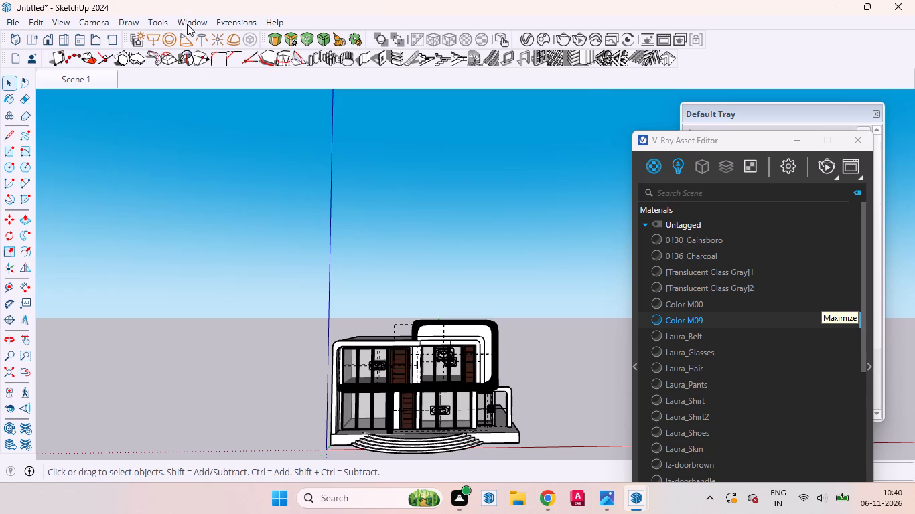
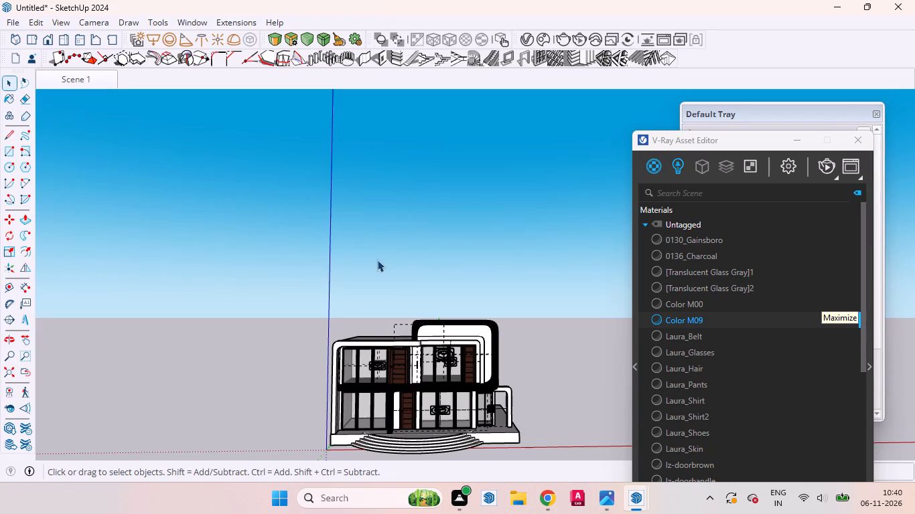
Open the 3D Warehouse with the "curtains" model search and accept all cookies.
scroll(367, 326, up, 8)
scroll(325, 286, down, 10)
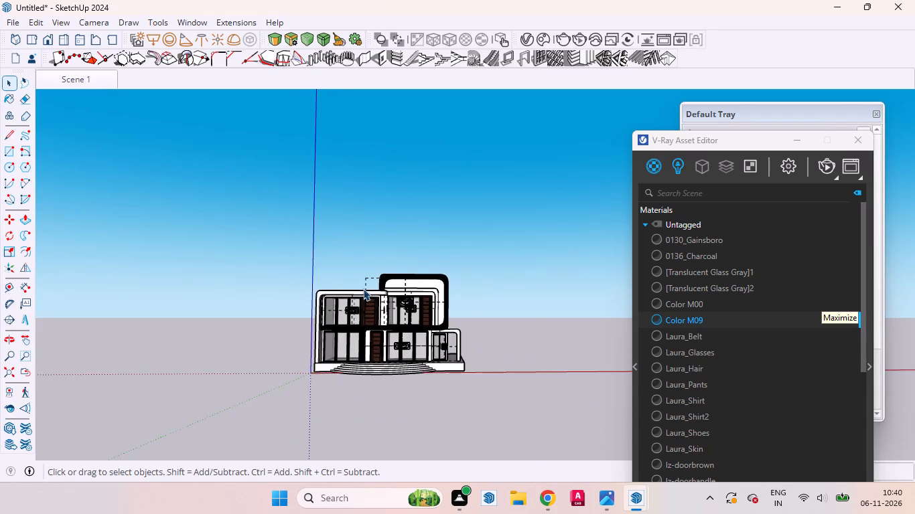
scroll(363, 317, up, 14)
scroll(358, 350, down, 5)
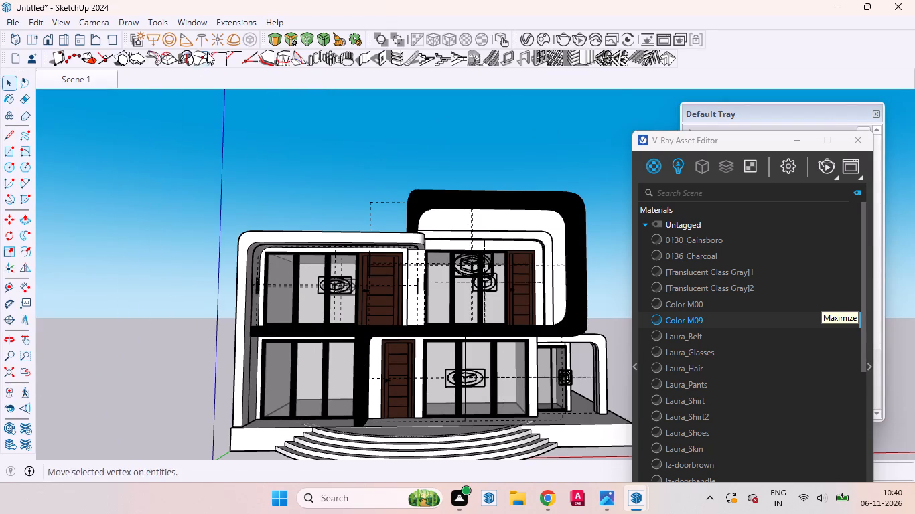
click(184, 22)
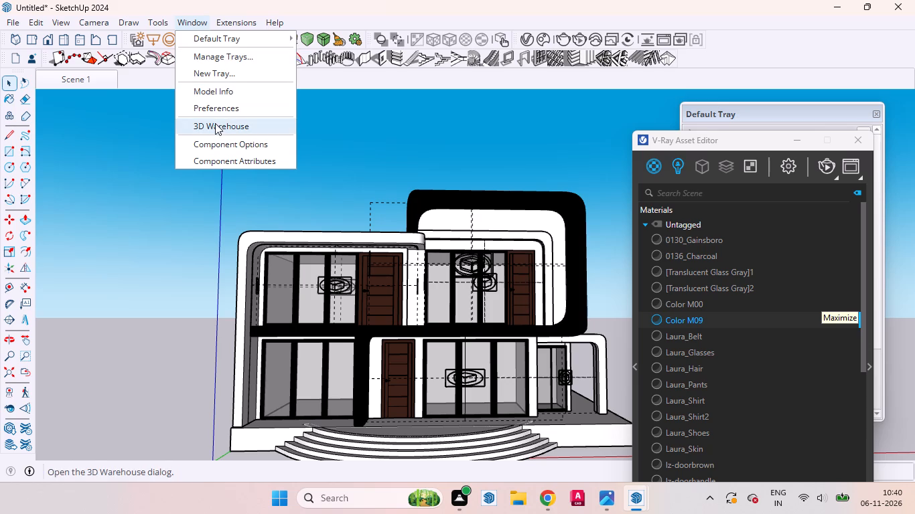
click(215, 123)
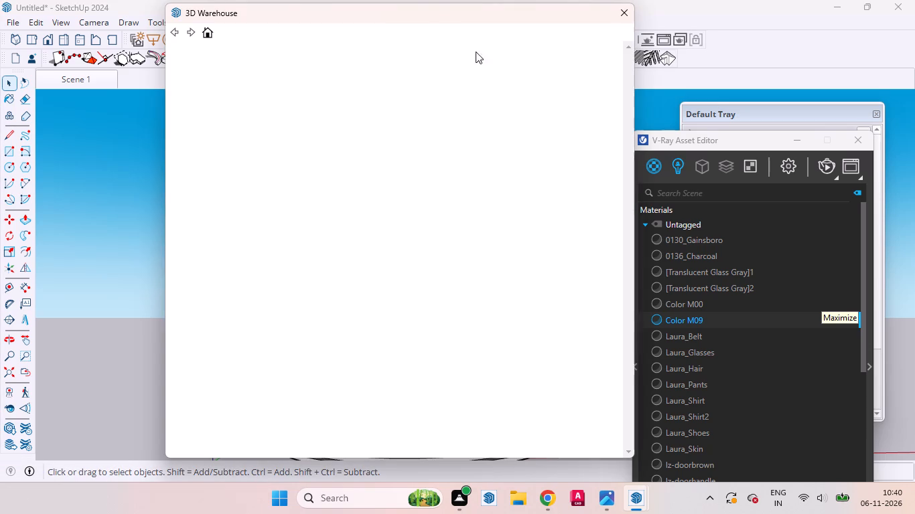
drag(440, 17, 468, 42)
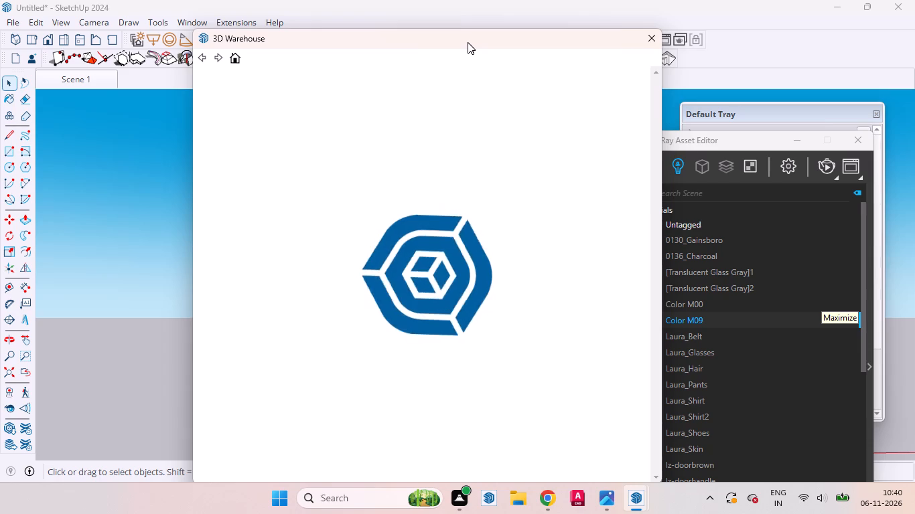
drag(468, 42, 460, 30)
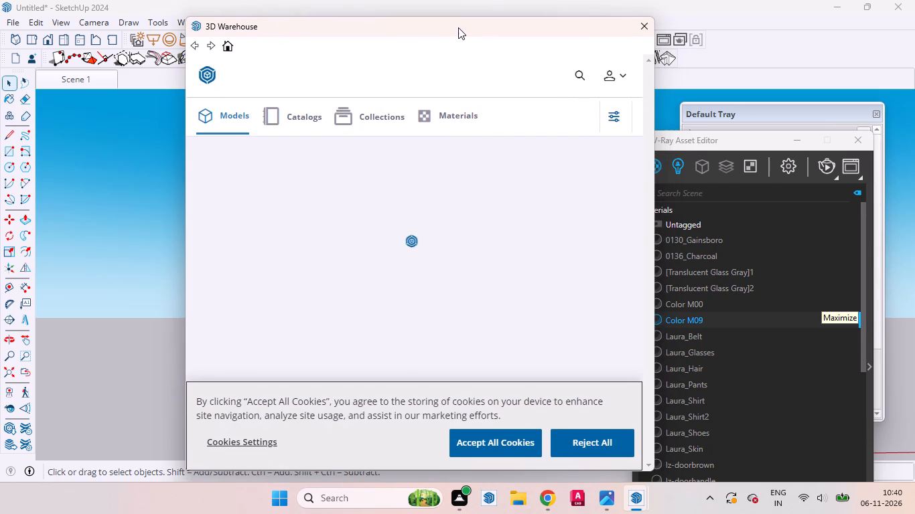
click(577, 74)
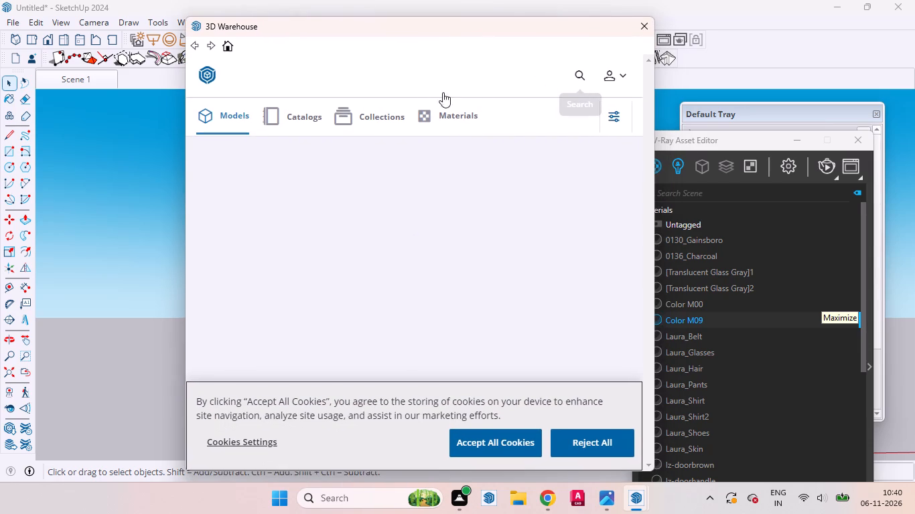
click(510, 442)
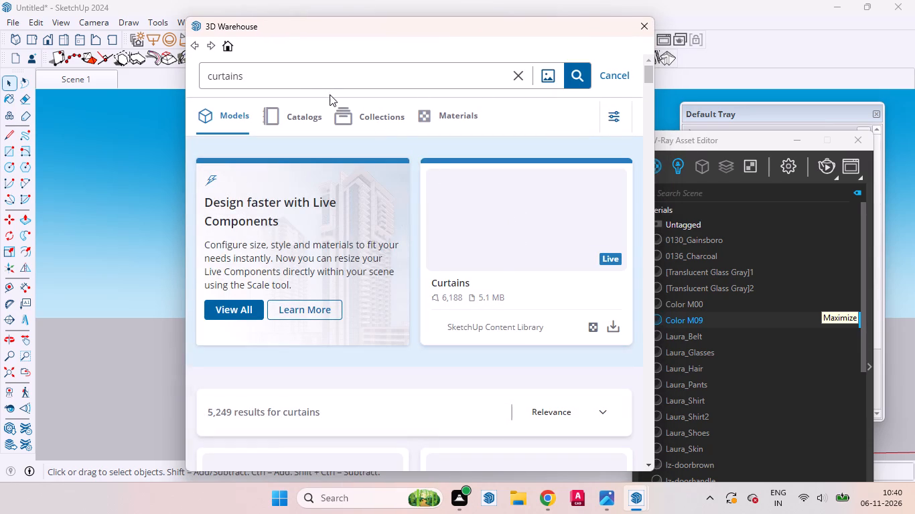
Examine the first curtain models in the "curtains" search results.
scroll(359, 205, down, 4)
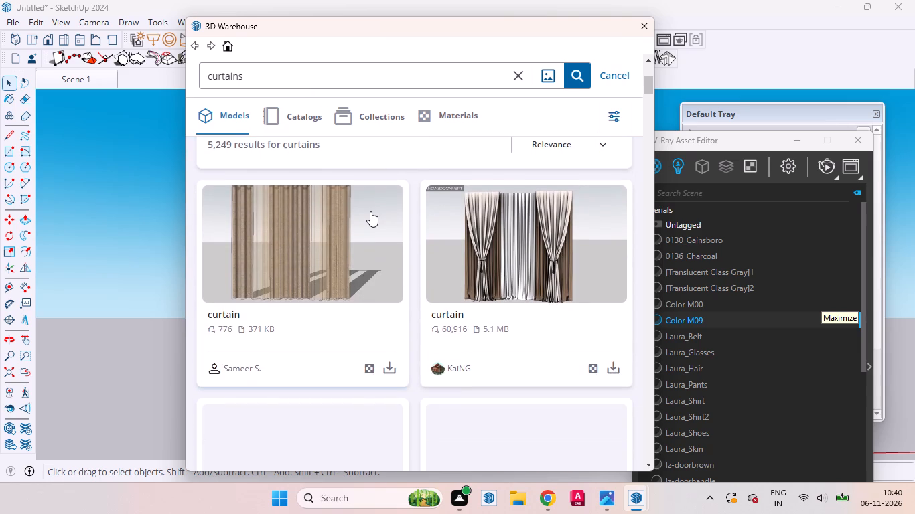
scroll(382, 272, down, 1)
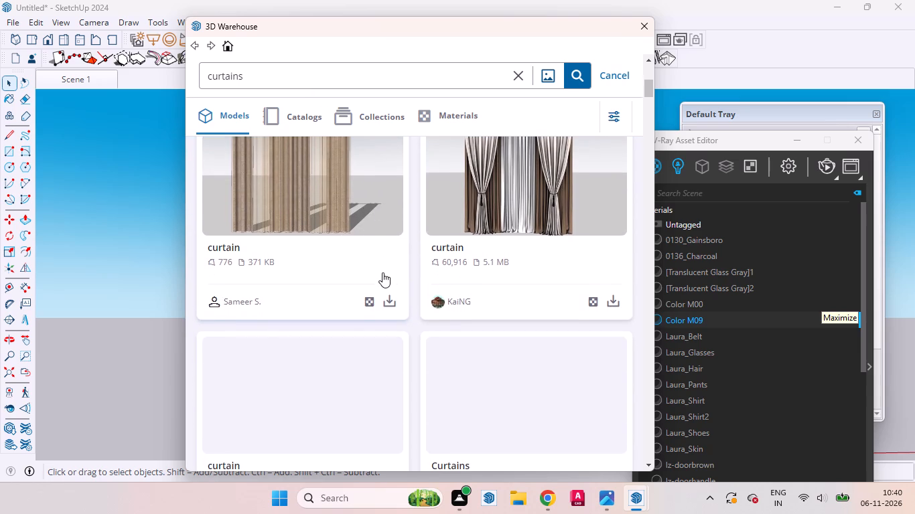
scroll(382, 276, down, 1)
scroll(380, 288, up, 1)
scroll(380, 288, down, 1)
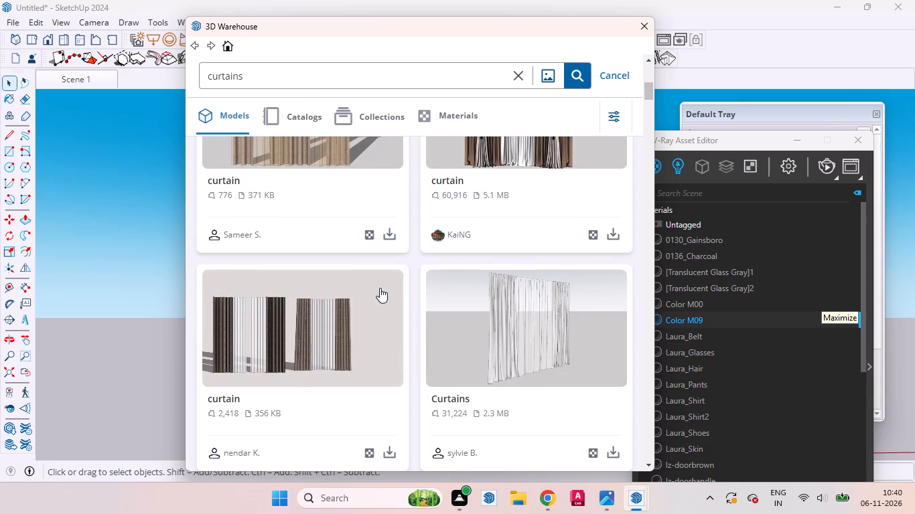
scroll(380, 288, down, 1)
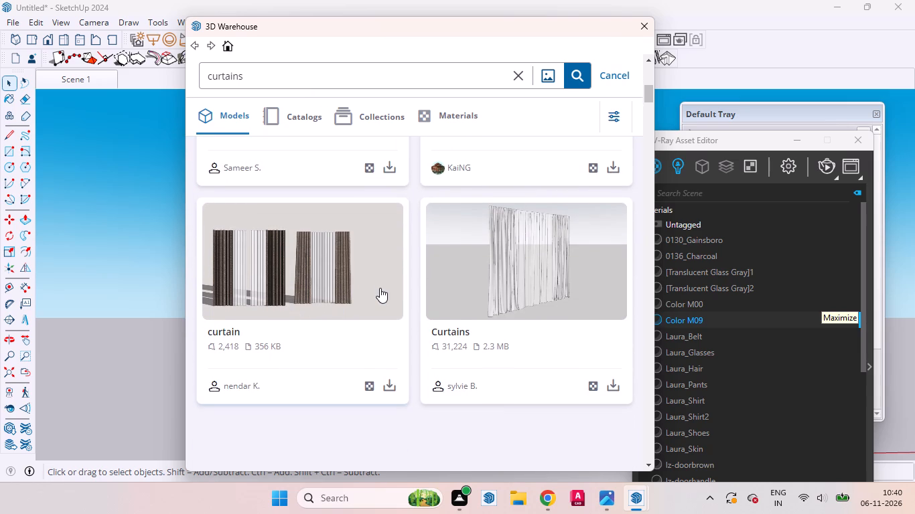
scroll(380, 288, up, 5)
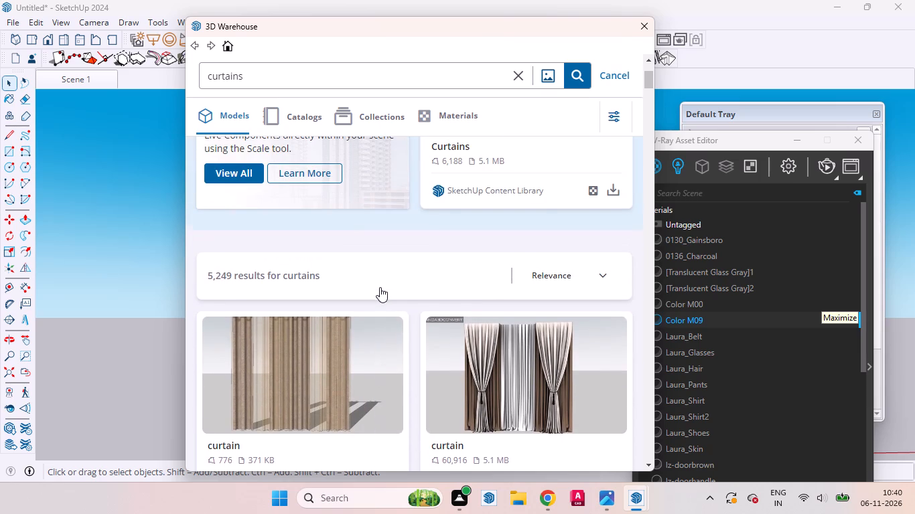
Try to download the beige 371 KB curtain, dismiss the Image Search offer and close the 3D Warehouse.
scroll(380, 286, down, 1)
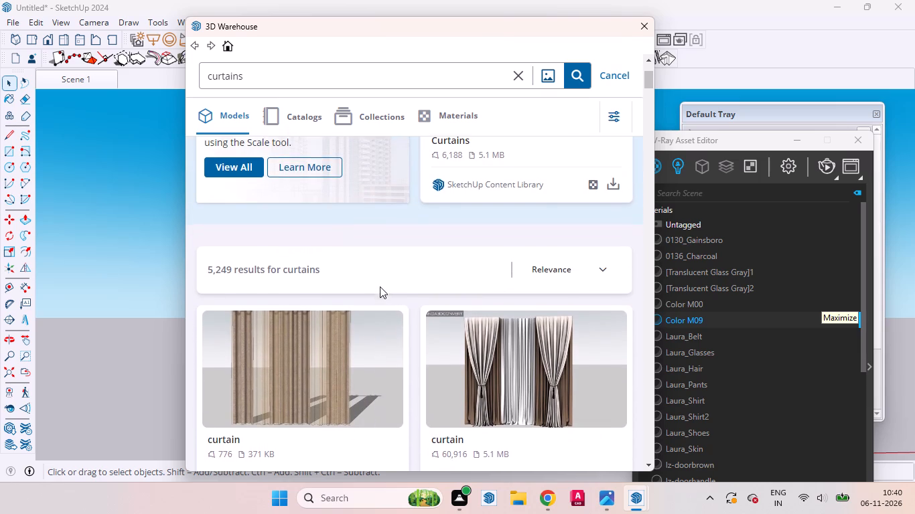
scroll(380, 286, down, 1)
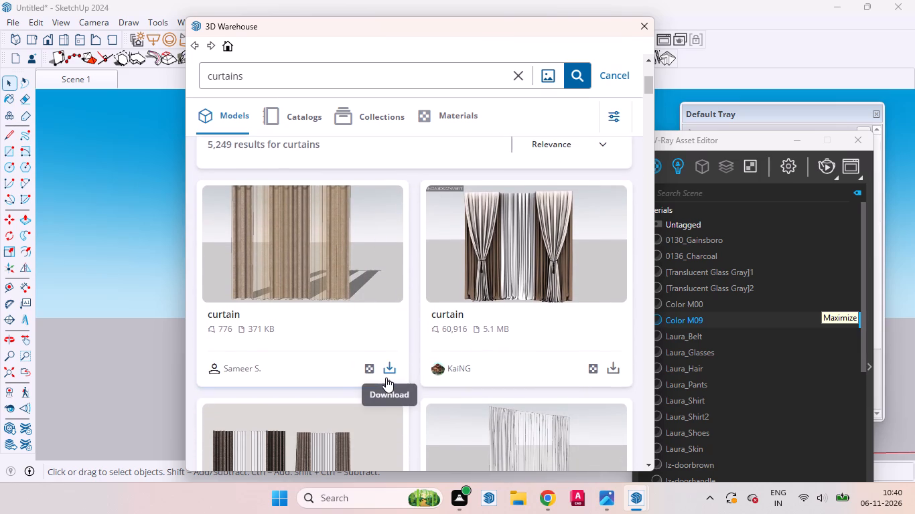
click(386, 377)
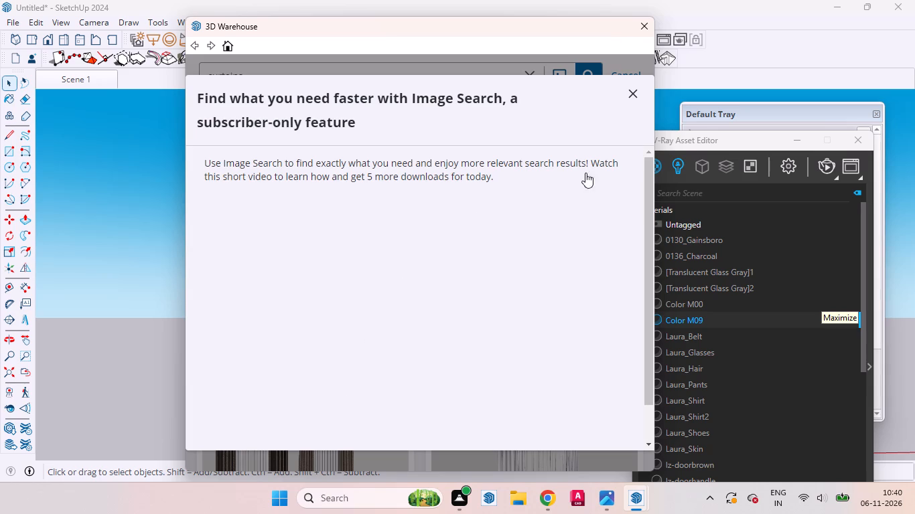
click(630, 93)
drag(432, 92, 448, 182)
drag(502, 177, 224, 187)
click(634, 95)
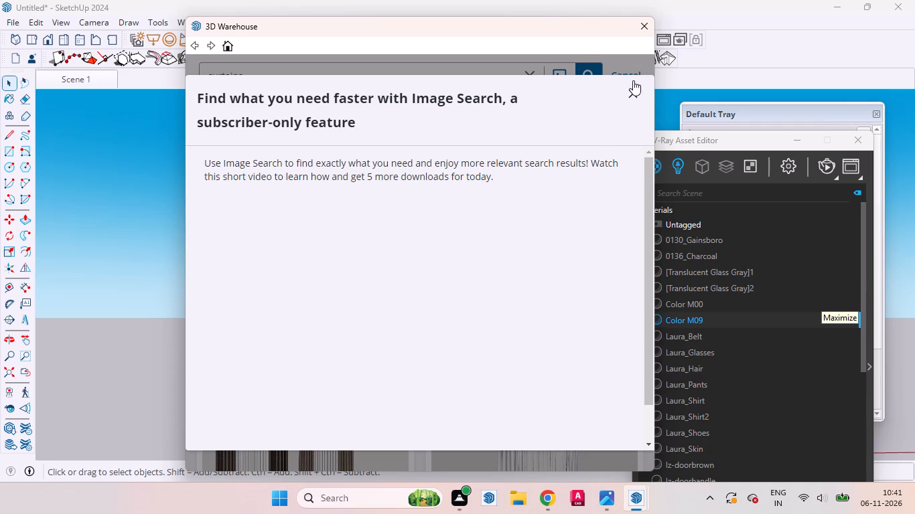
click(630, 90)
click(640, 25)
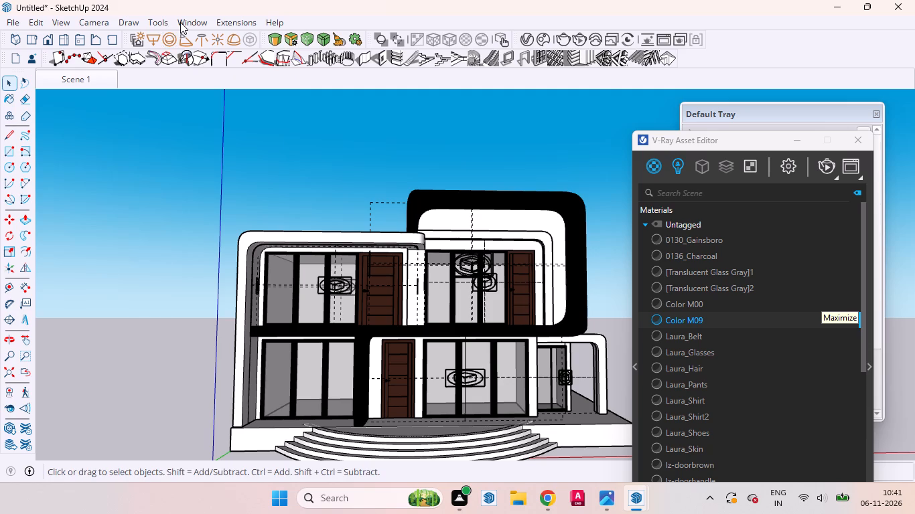
Reopen the 3D Warehouse.
click(184, 21)
click(214, 127)
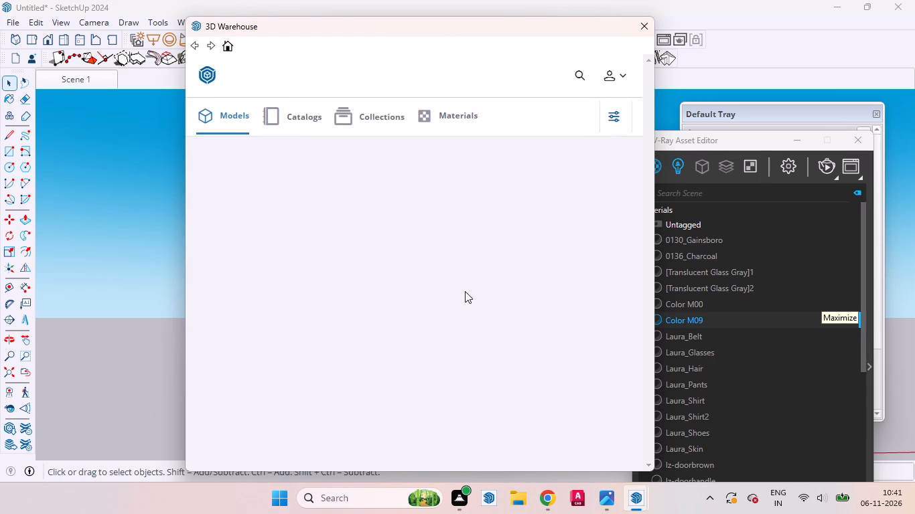
Examine the model page of the live Curtains component by SketchUp Content Library and return to the search results.
click(465, 291)
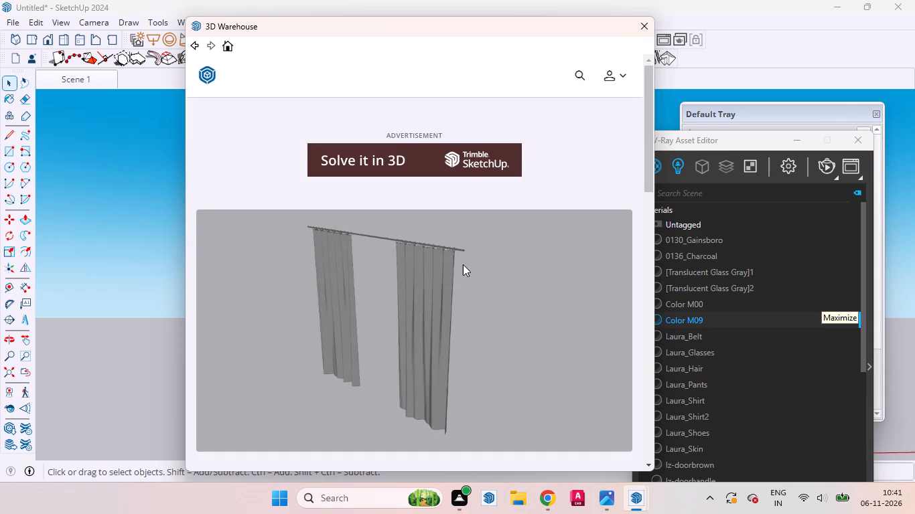
scroll(463, 264, down, 5)
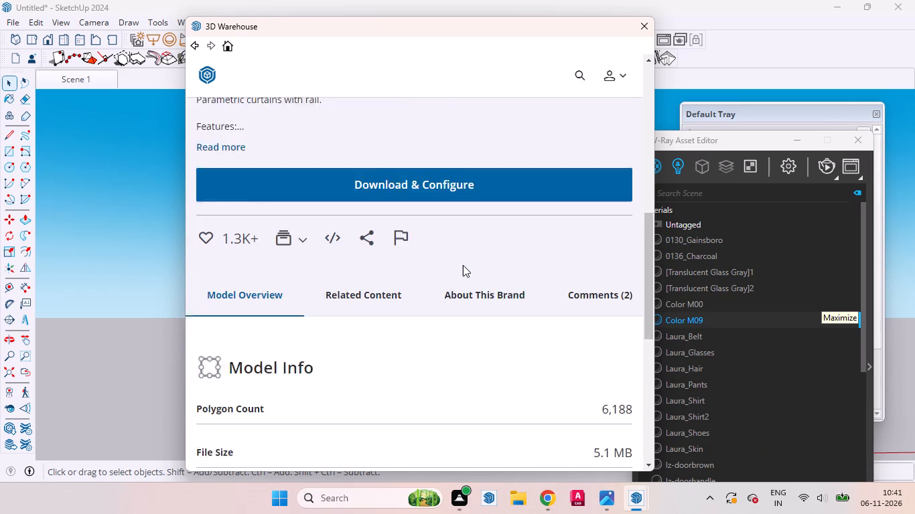
scroll(463, 265, down, 1)
scroll(463, 265, up, 11)
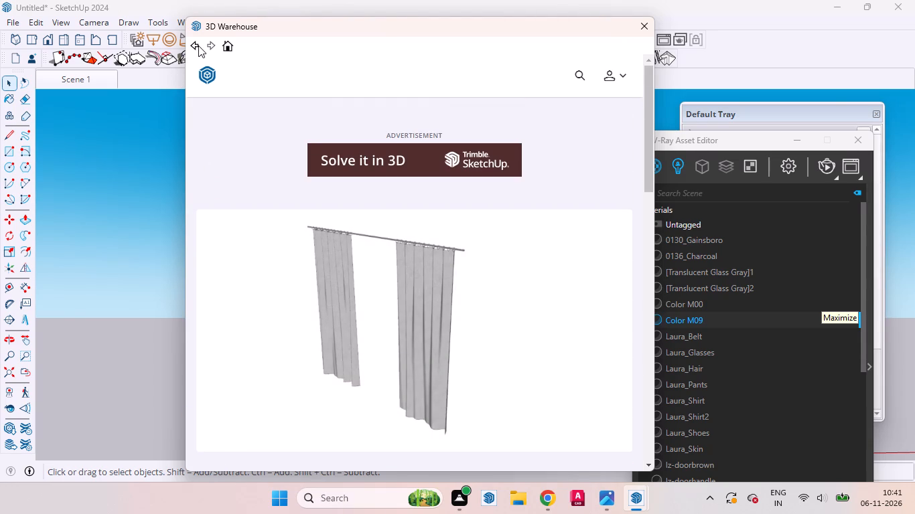
click(198, 46)
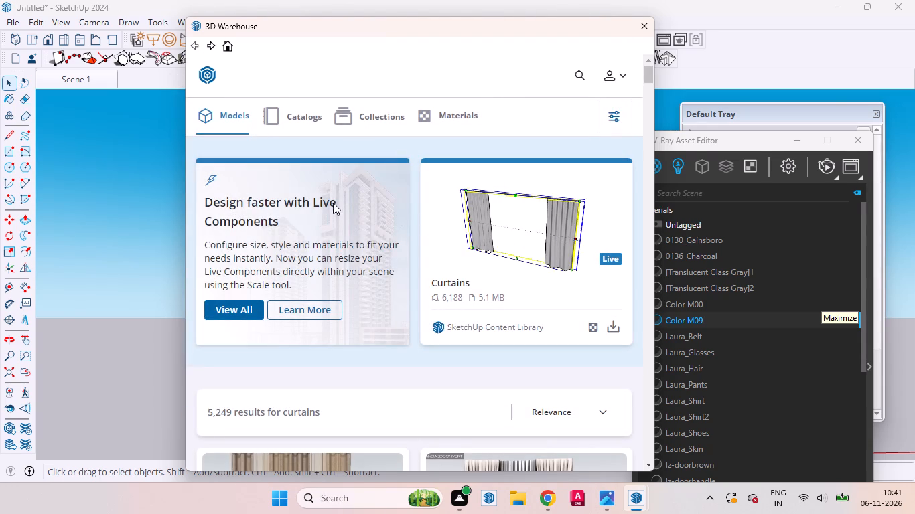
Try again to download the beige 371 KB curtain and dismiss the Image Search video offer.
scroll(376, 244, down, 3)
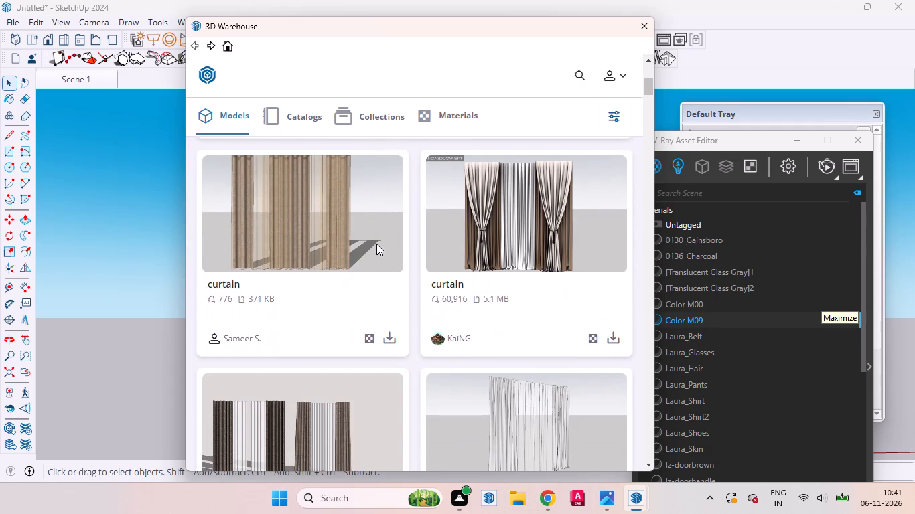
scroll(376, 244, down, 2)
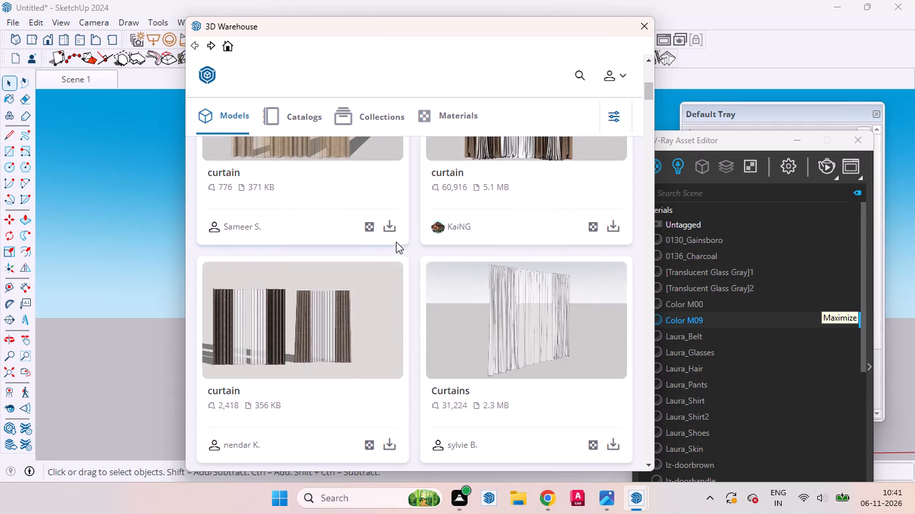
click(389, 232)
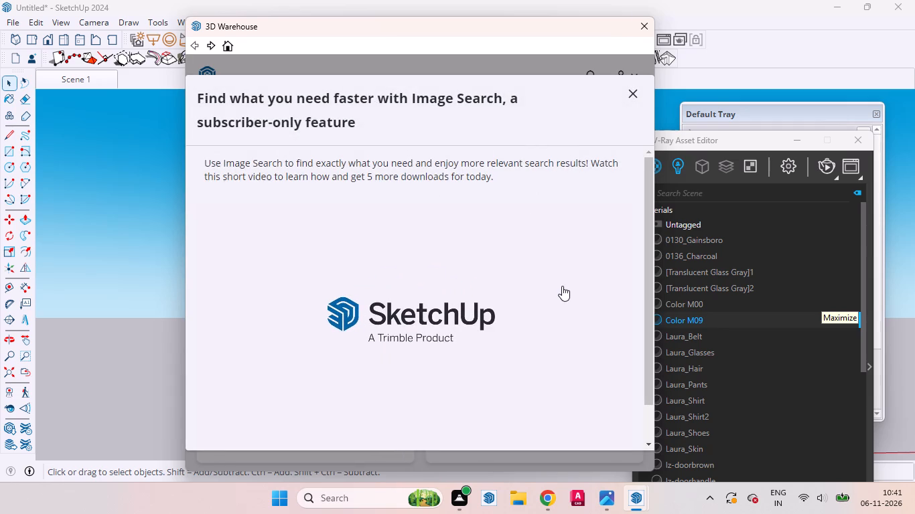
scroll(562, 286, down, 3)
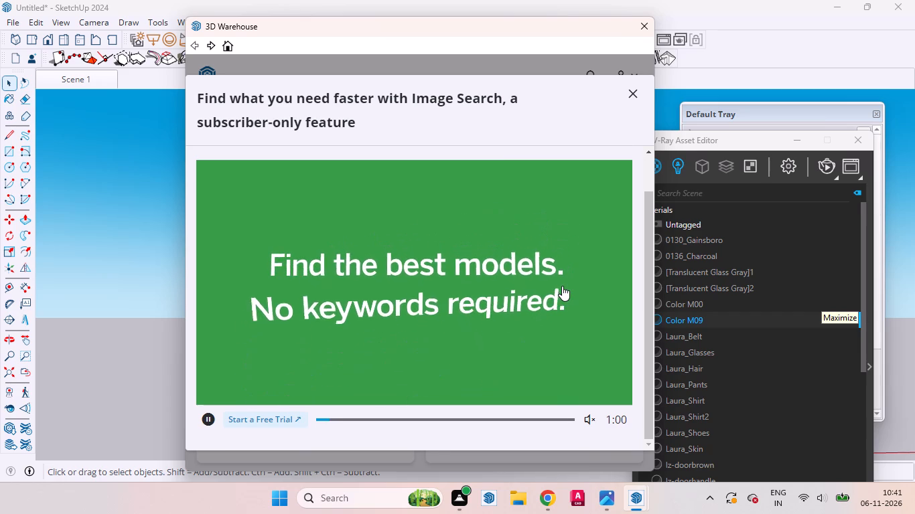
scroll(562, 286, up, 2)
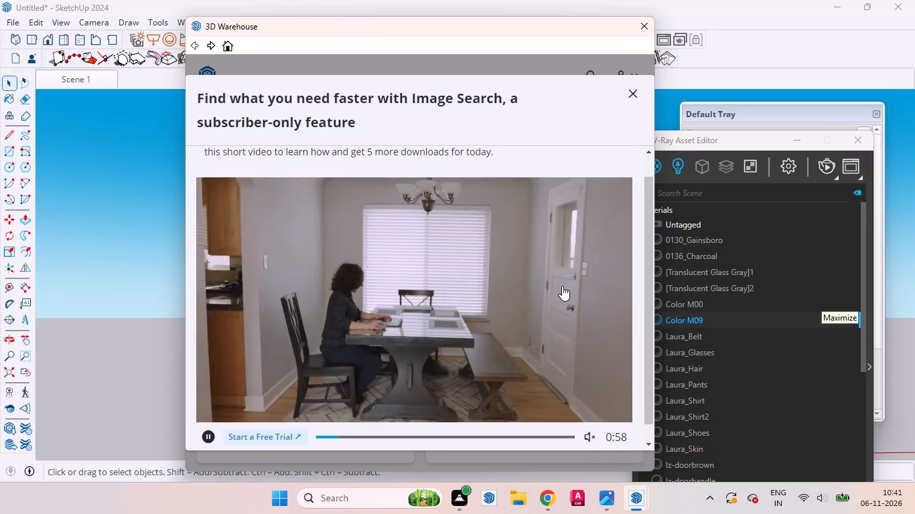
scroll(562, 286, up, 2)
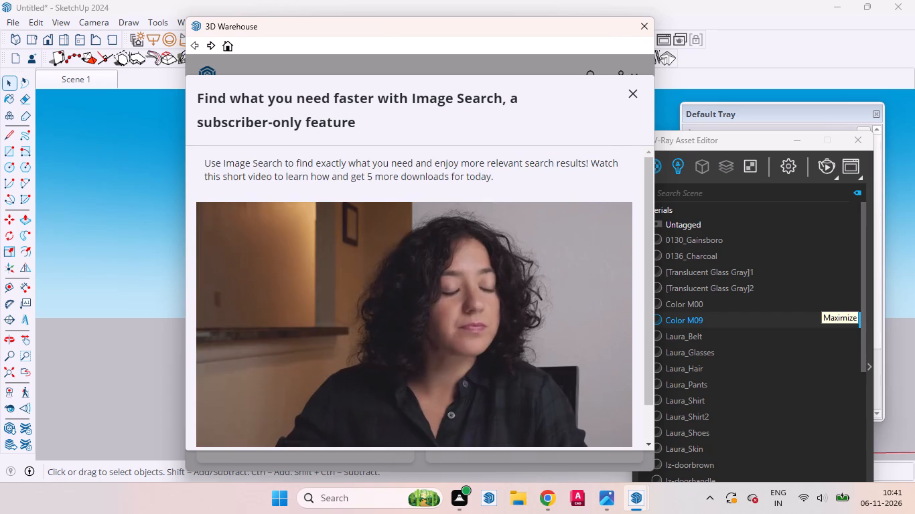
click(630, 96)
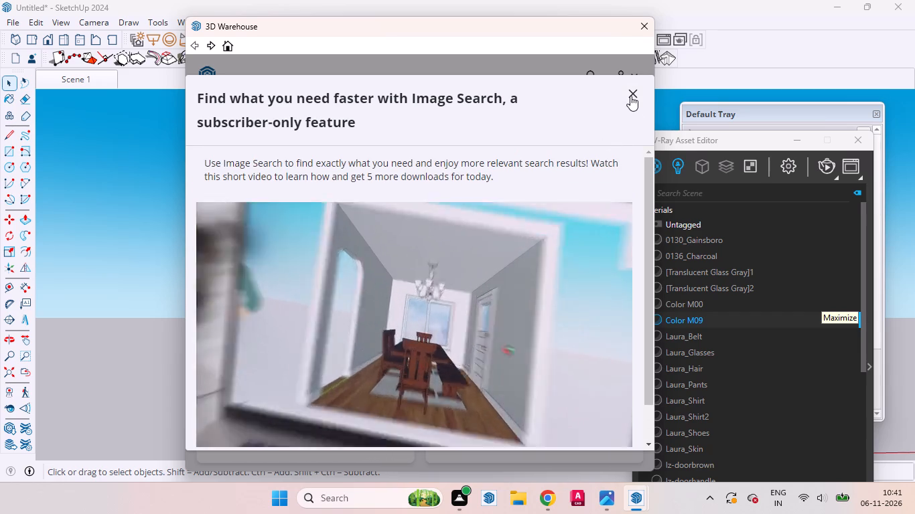
Examine the curtain models in the 3D Warehouse search results for one that suits the house.
scroll(512, 260, down, 2)
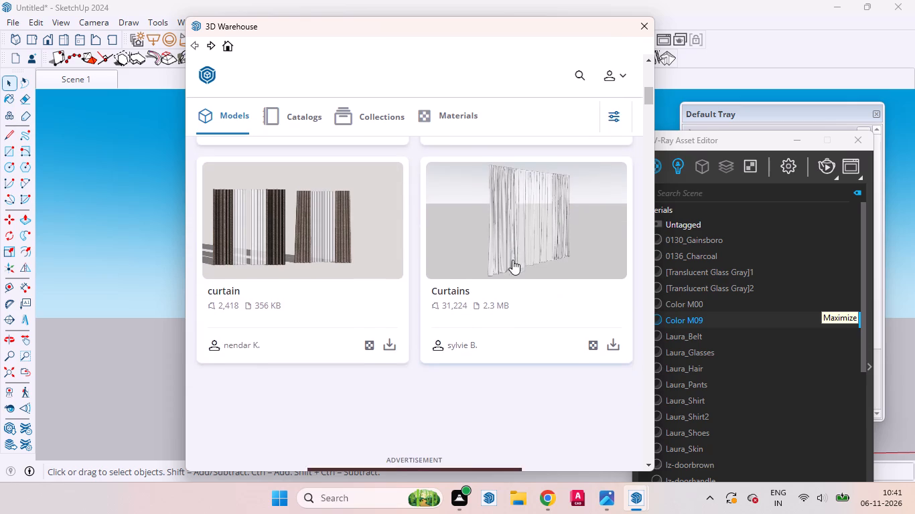
scroll(512, 260, down, 4)
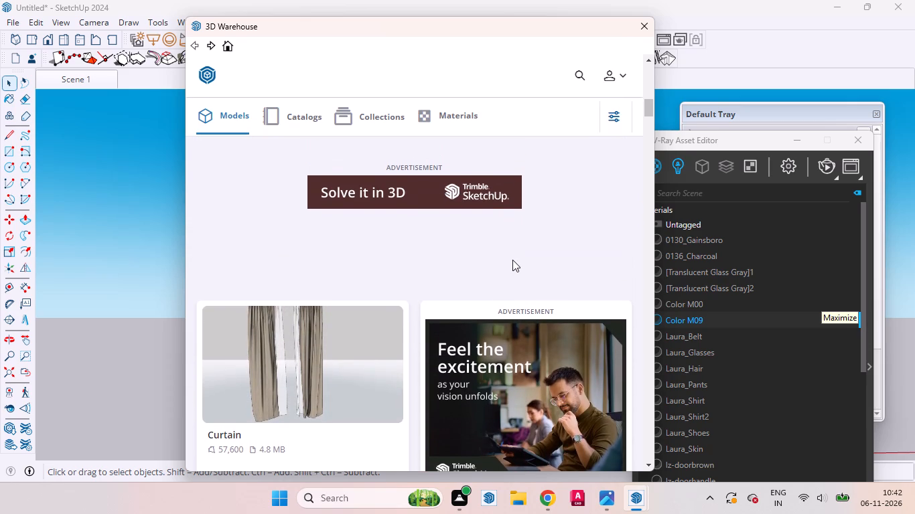
scroll(512, 260, down, 3)
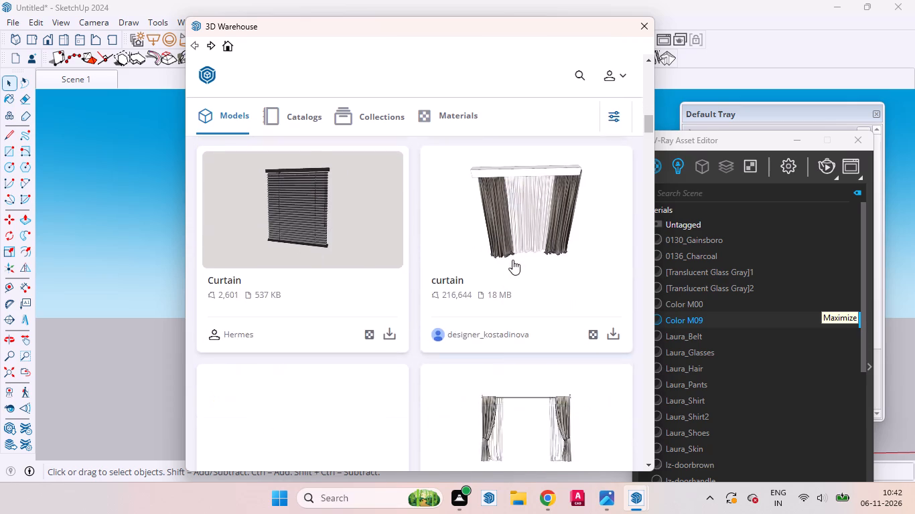
scroll(512, 260, down, 2)
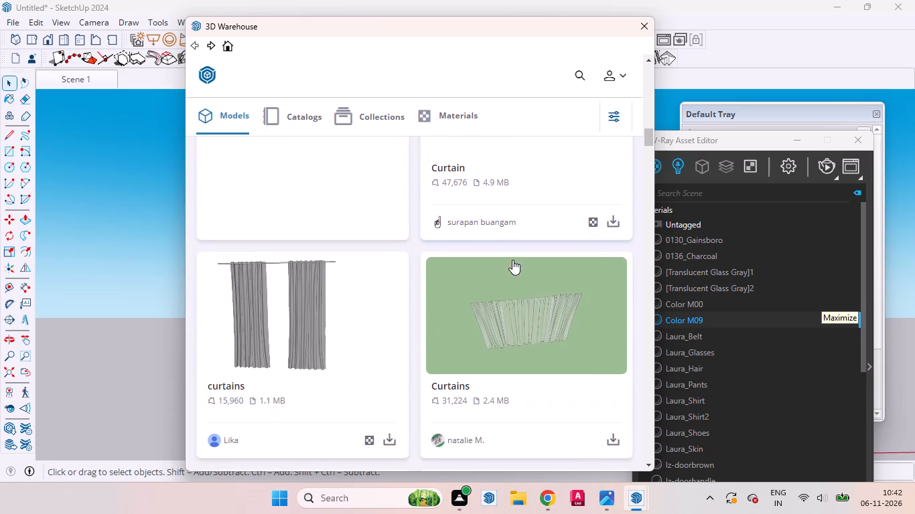
scroll(512, 260, down, 3)
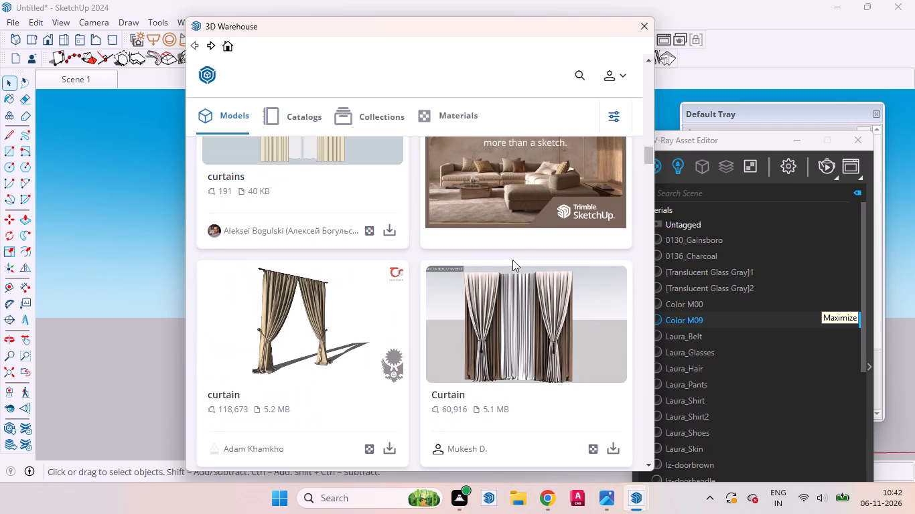
scroll(512, 260, down, 3)
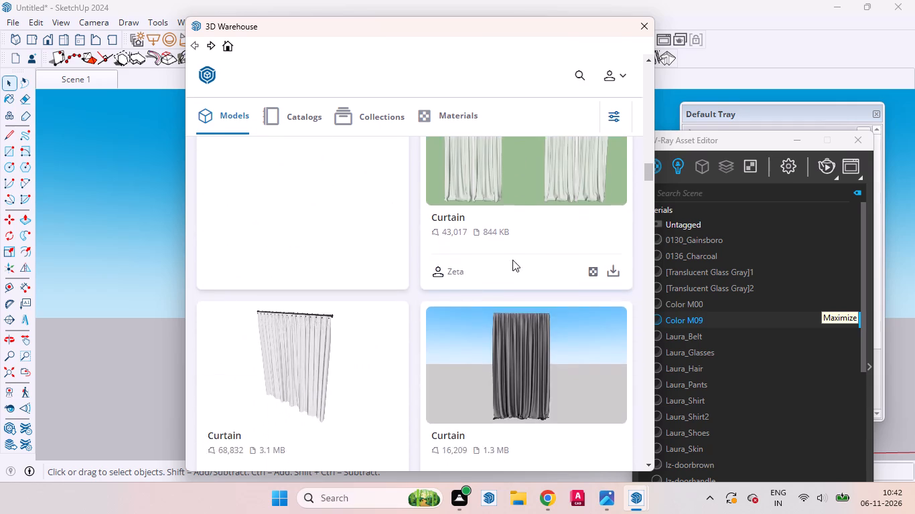
scroll(512, 260, down, 3)
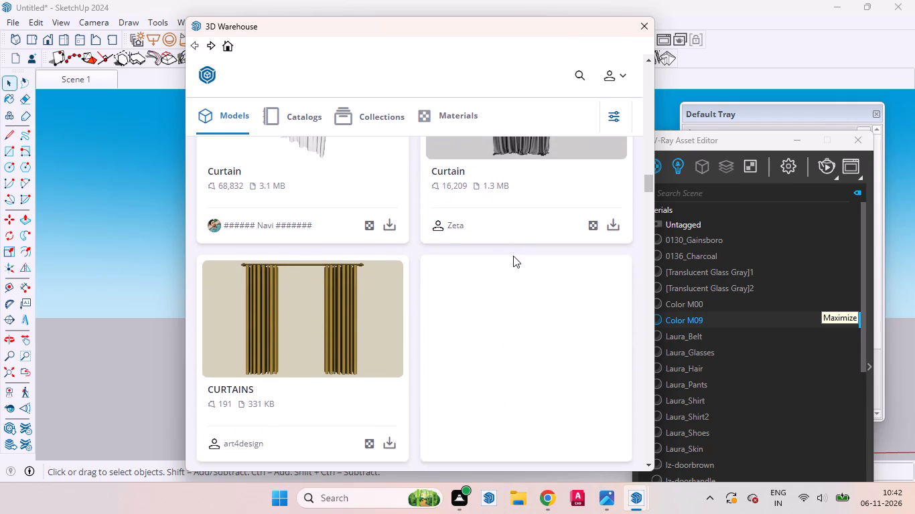
scroll(513, 256, down, 5)
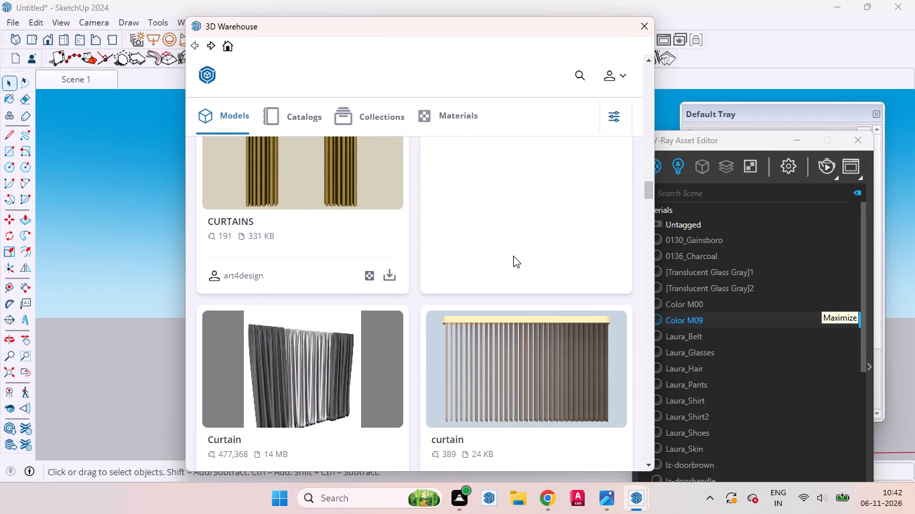
scroll(513, 256, down, 3)
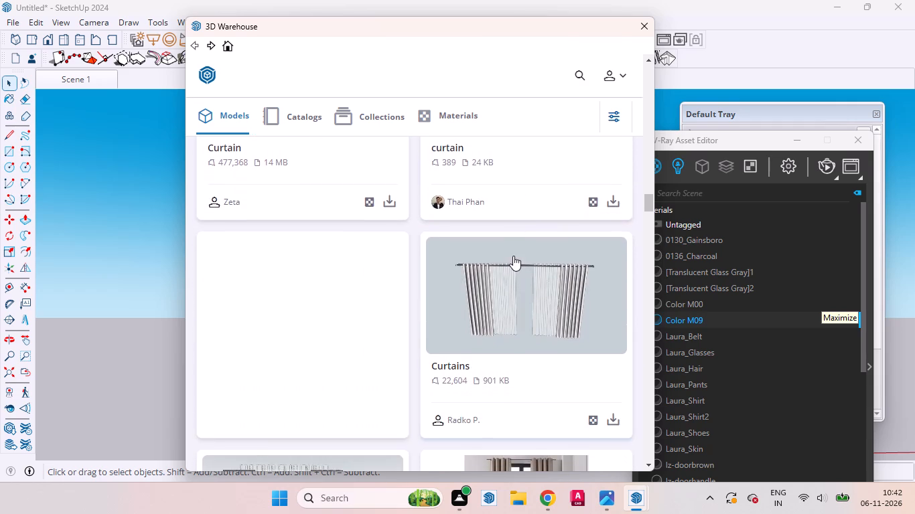
scroll(513, 256, down, 4)
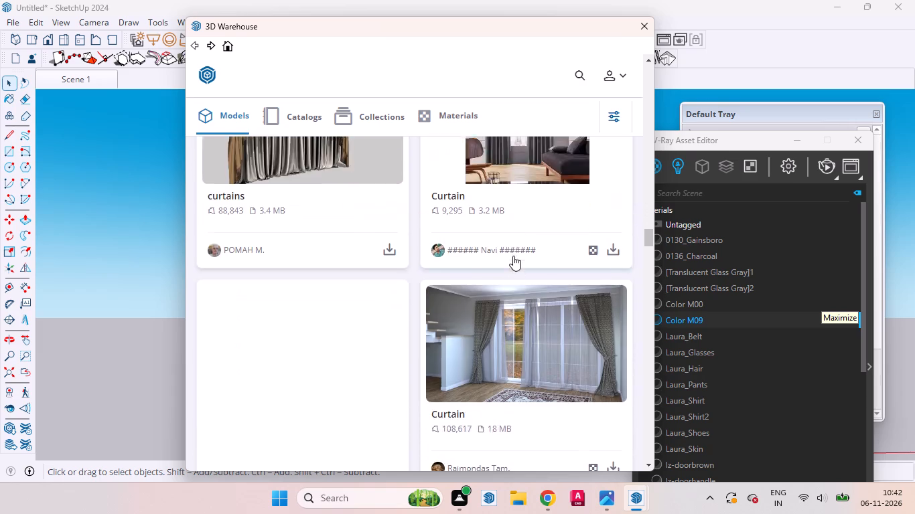
scroll(513, 256, up, 1)
scroll(513, 256, down, 3)
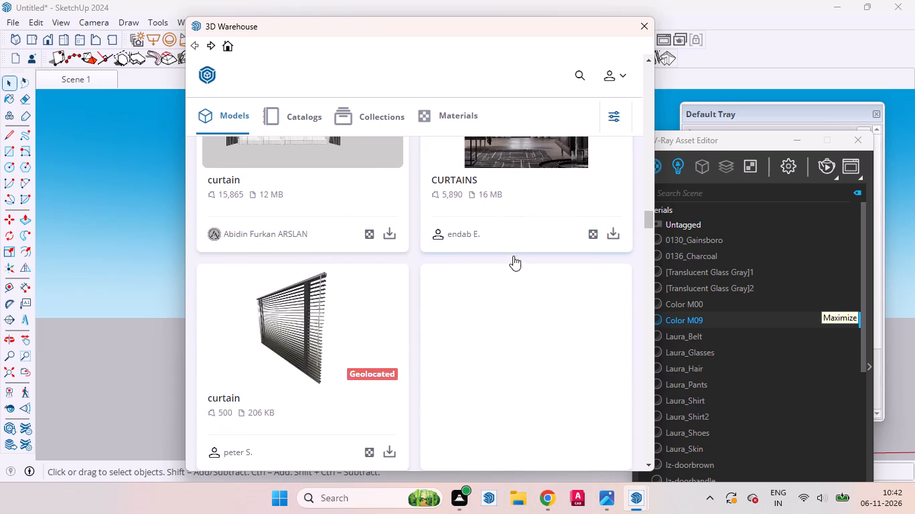
scroll(513, 256, down, 5)
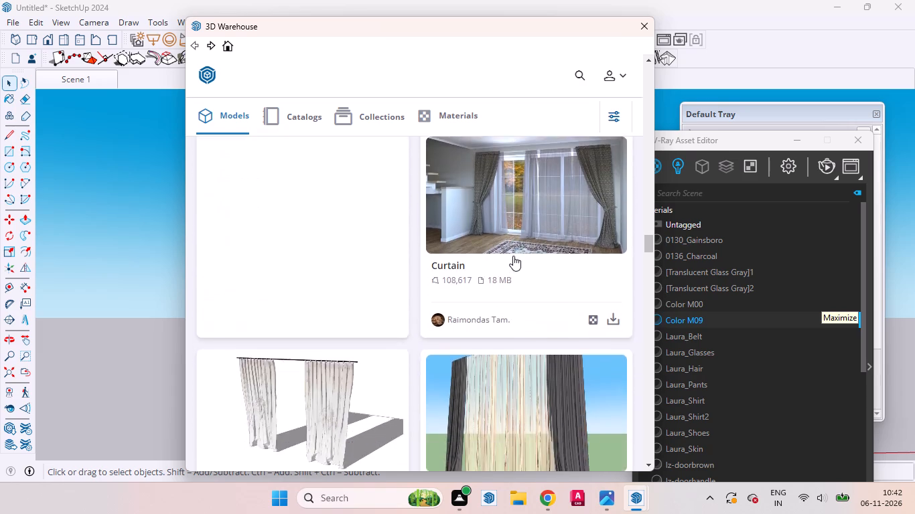
scroll(513, 256, down, 1)
scroll(513, 256, up, 1)
scroll(513, 256, down, 1)
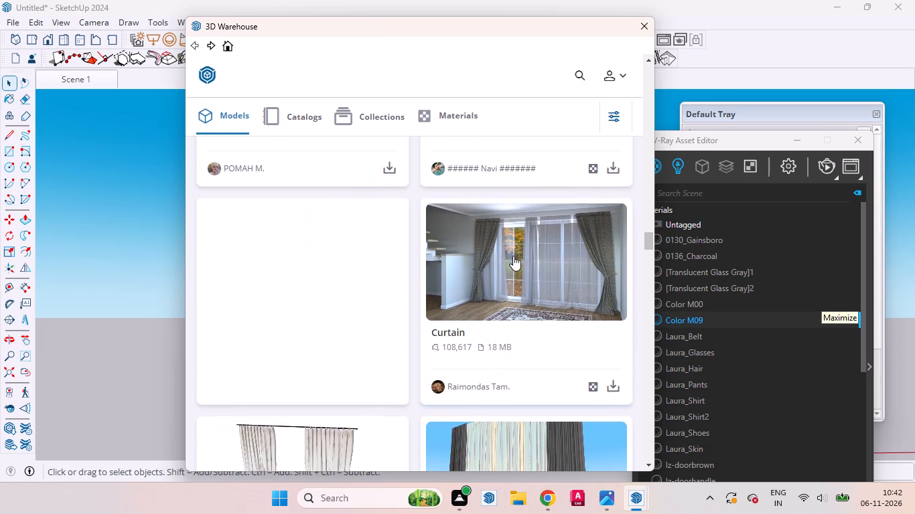
scroll(513, 256, down, 4)
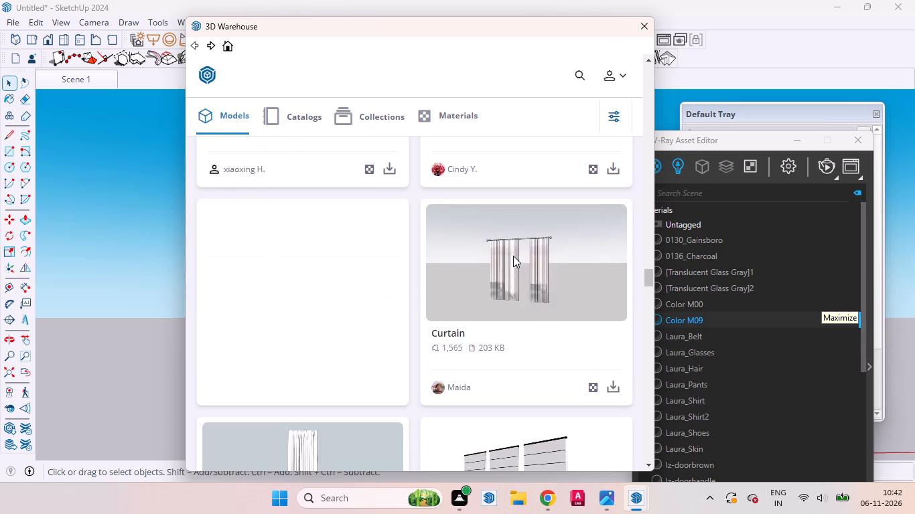
scroll(513, 256, down, 1)
scroll(513, 256, left, 1)
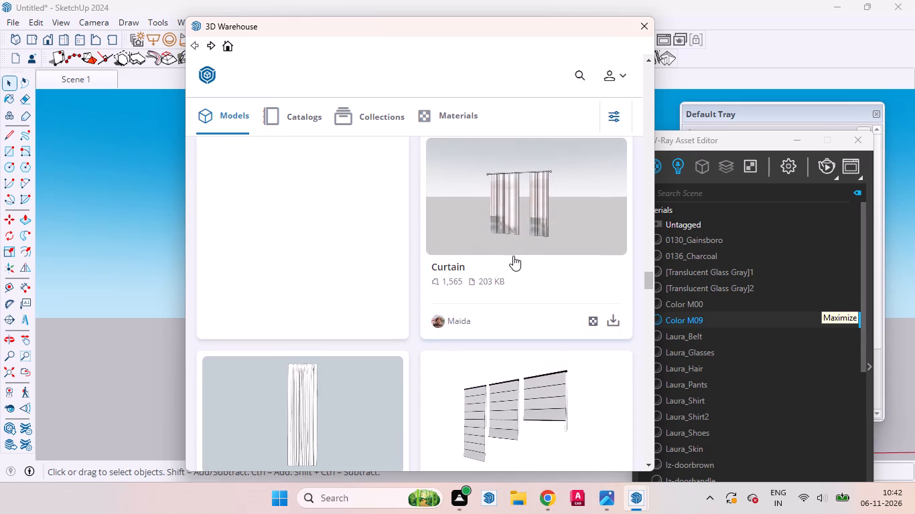
scroll(513, 256, left, 1)
scroll(219, 340, down, 1)
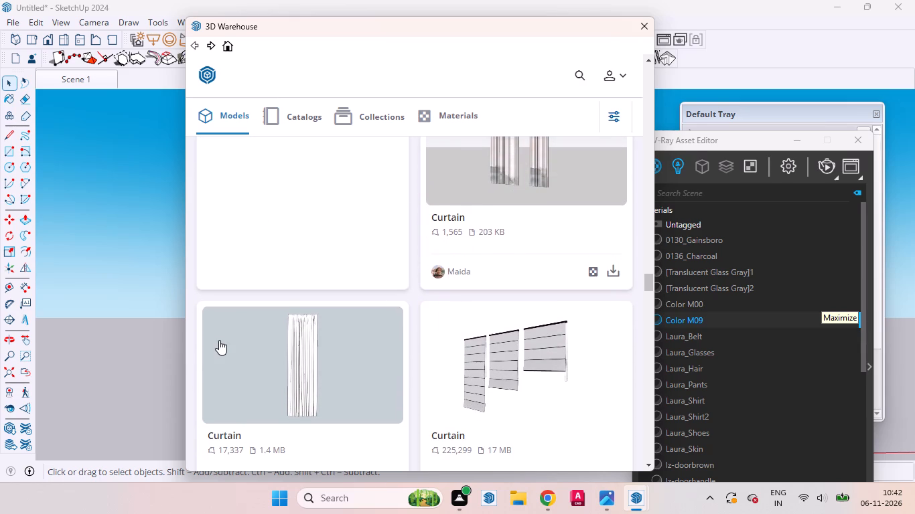
scroll(219, 340, down, 3)
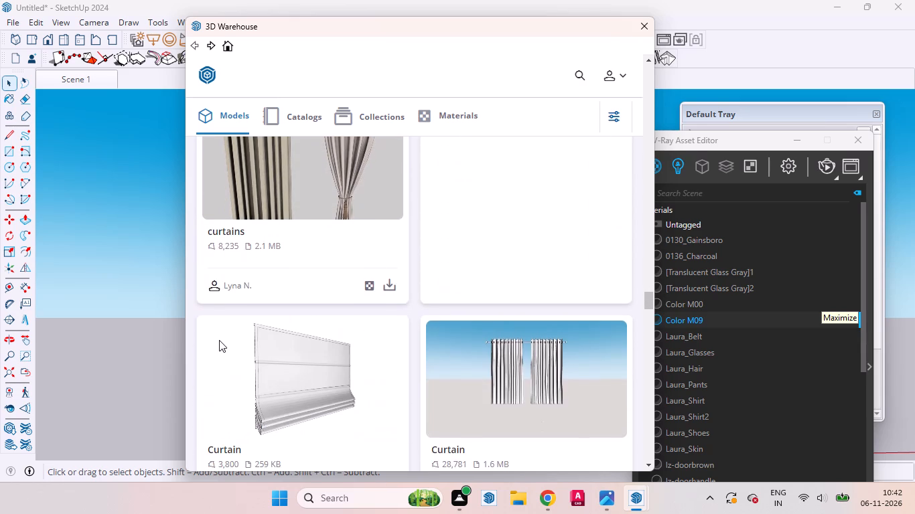
scroll(219, 340, down, 4)
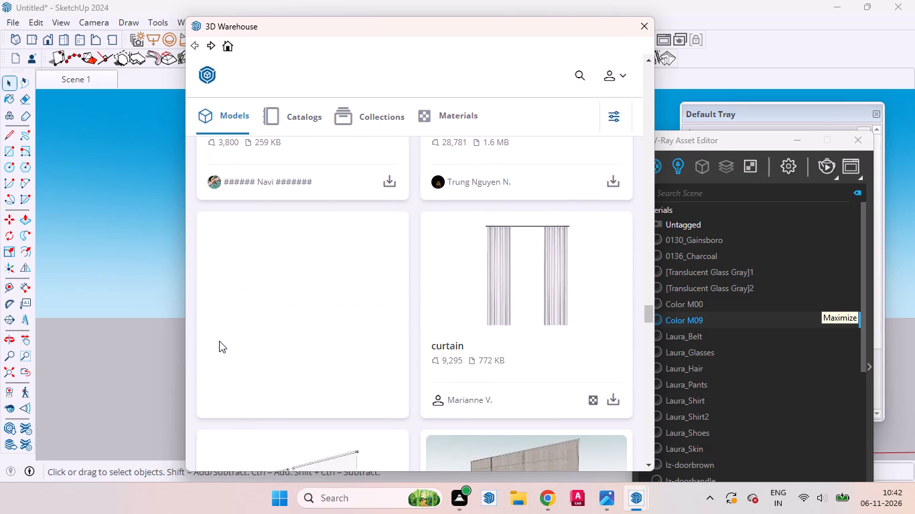
scroll(219, 341, down, 5)
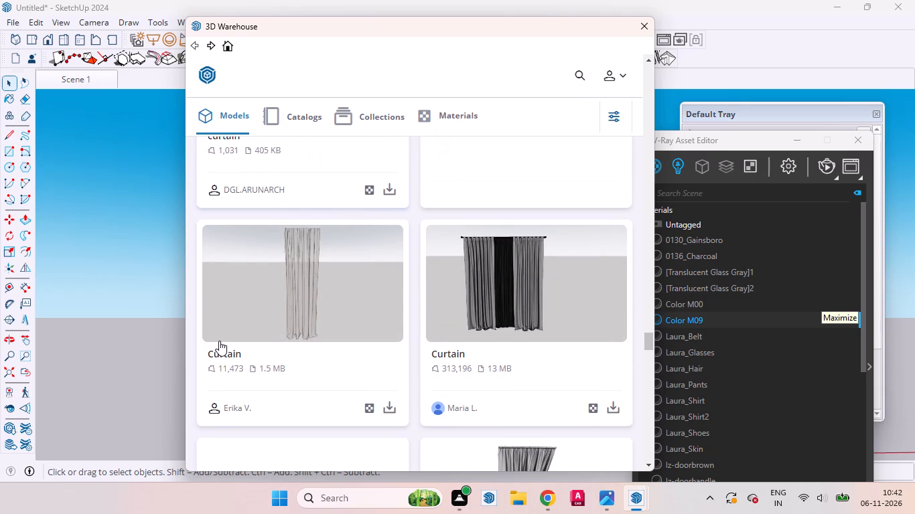
scroll(219, 341, down, 3)
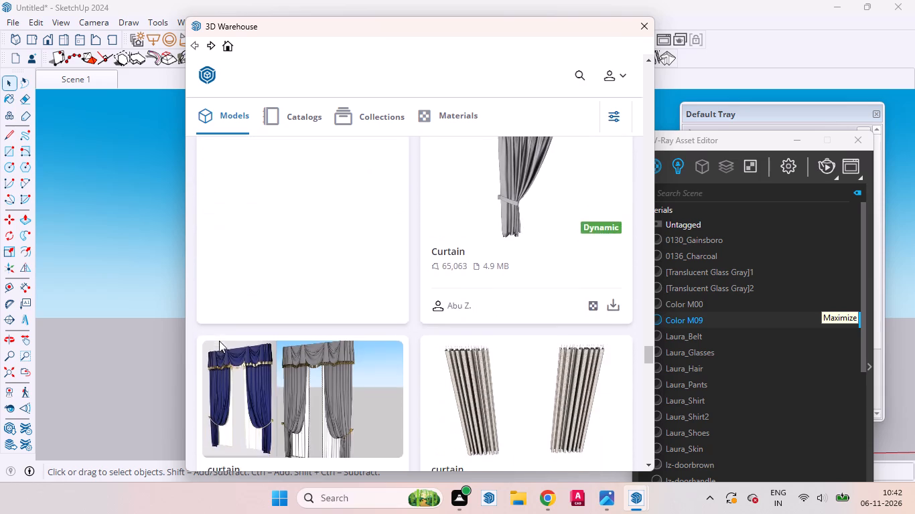
scroll(219, 341, down, 2)
scroll(219, 341, up, 1)
scroll(219, 341, down, 1)
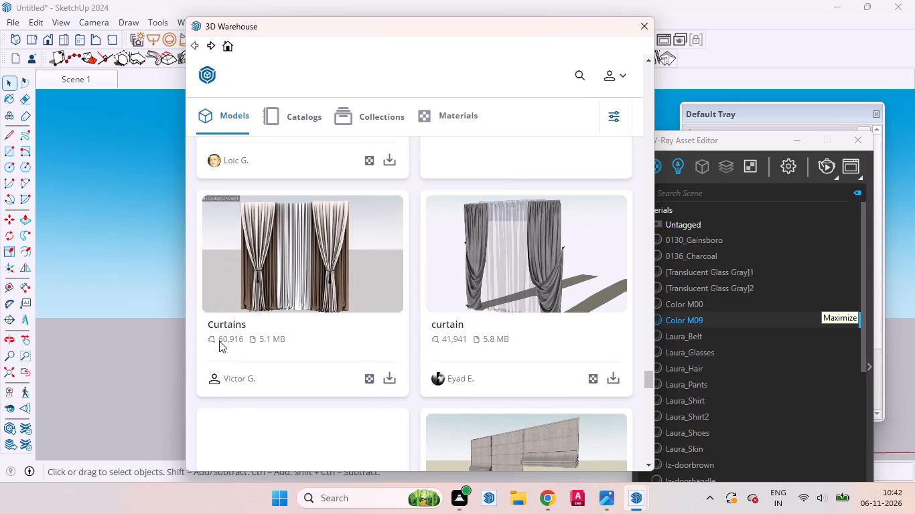
scroll(219, 341, down, 2)
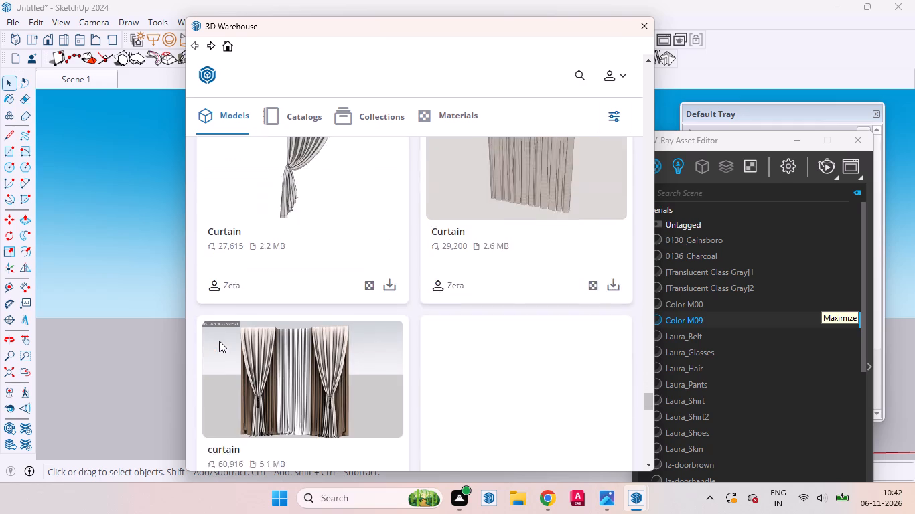
scroll(219, 341, up, 1)
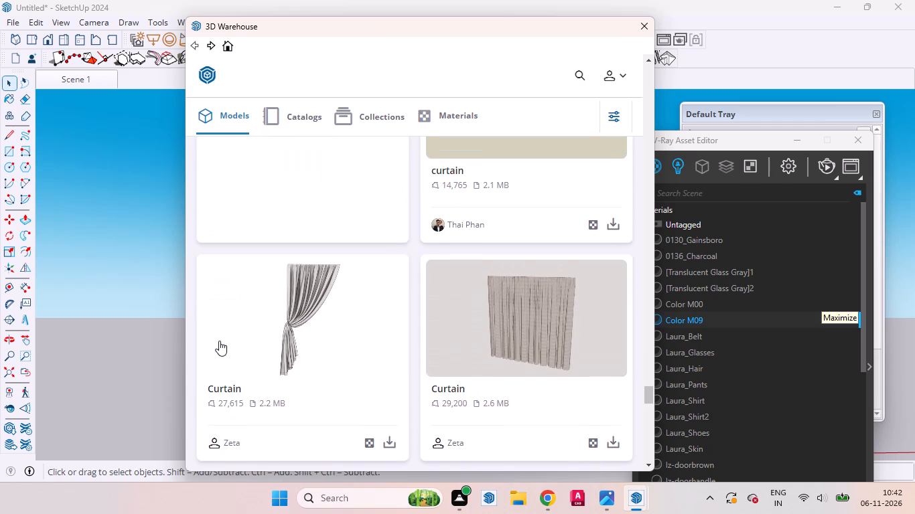
scroll(219, 341, down, 1)
scroll(219, 341, up, 1)
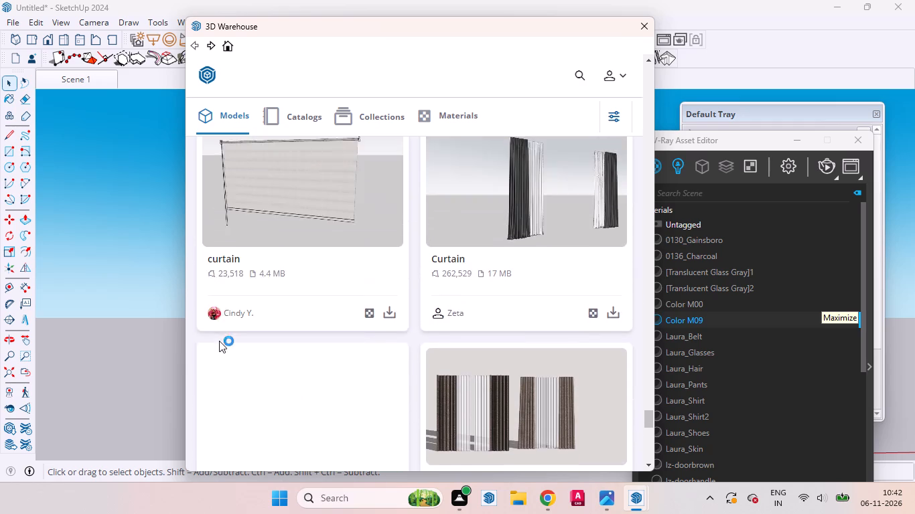
scroll(219, 341, down, 2)
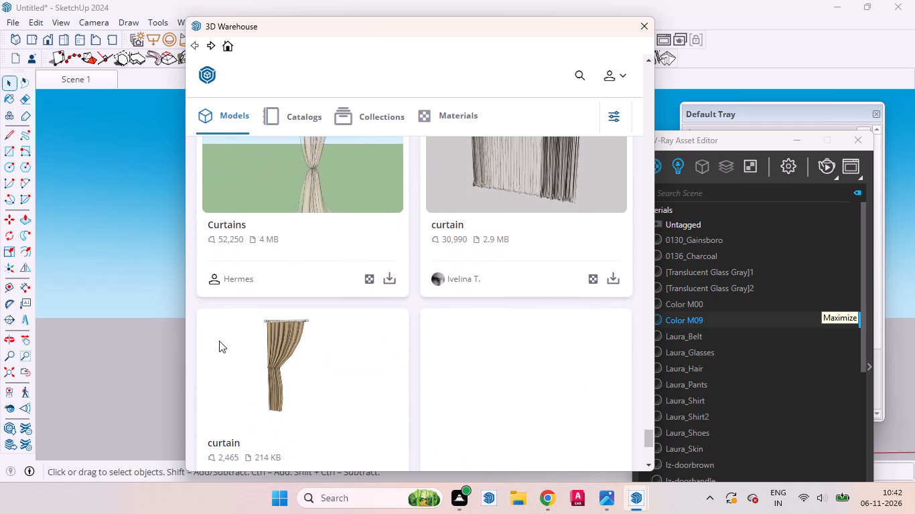
scroll(219, 341, down, 6)
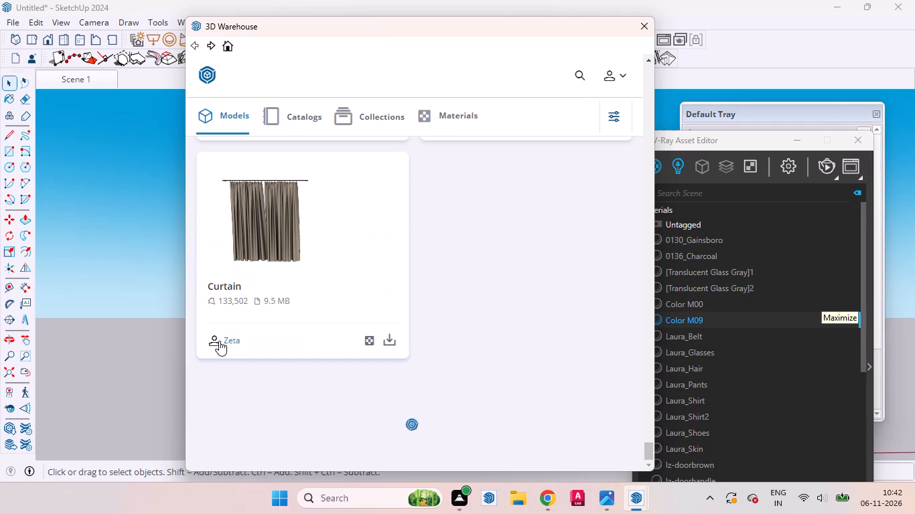
Try to download the tied-back 5.1 MB curtain, skip the Image Search video for extra downloads and decline the trial offer.
scroll(219, 341, up, 20)
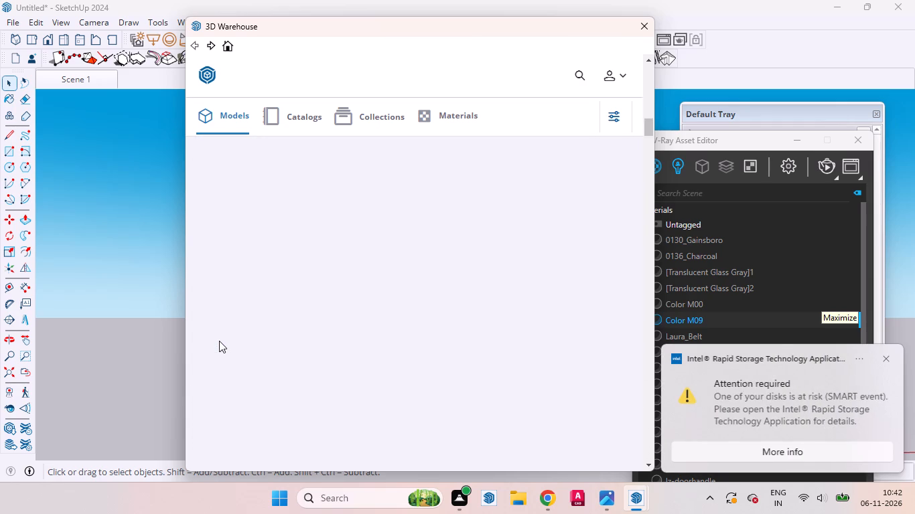
scroll(359, 286, up, 12)
scroll(359, 286, down, 2)
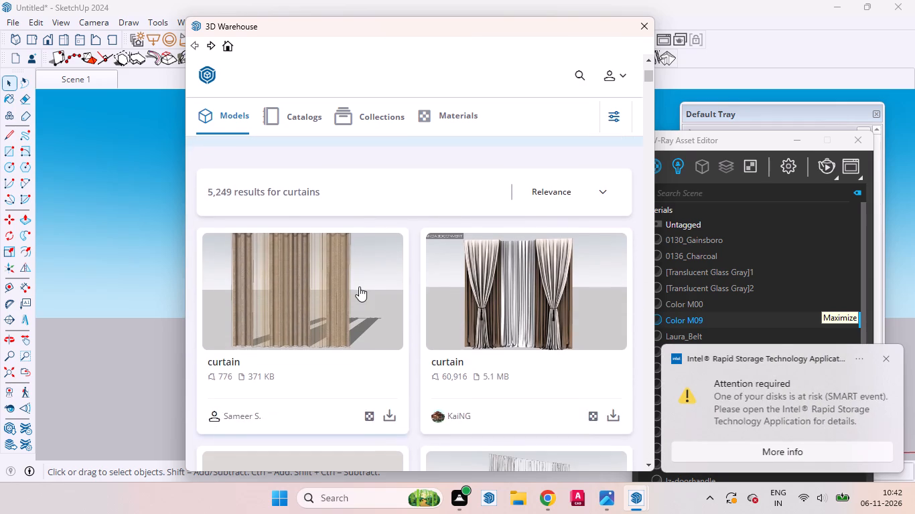
scroll(359, 286, down, 2)
click(612, 319)
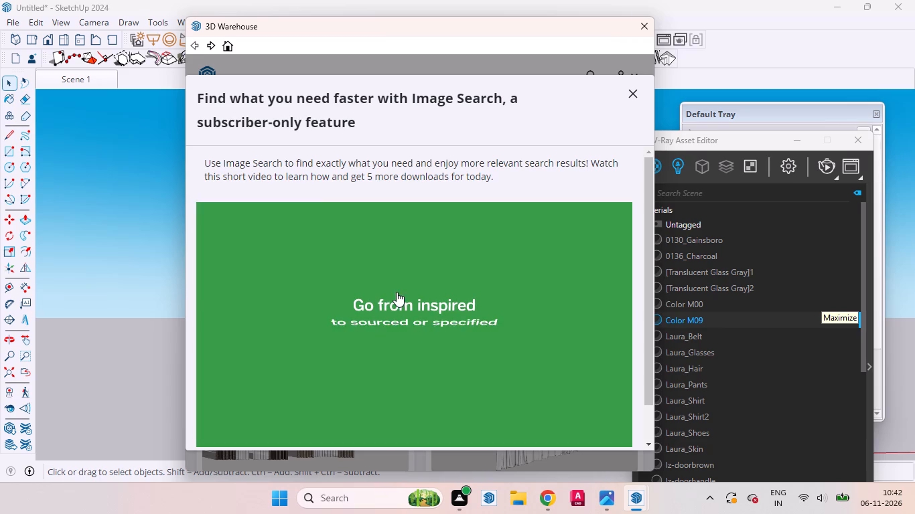
scroll(389, 246, down, 1)
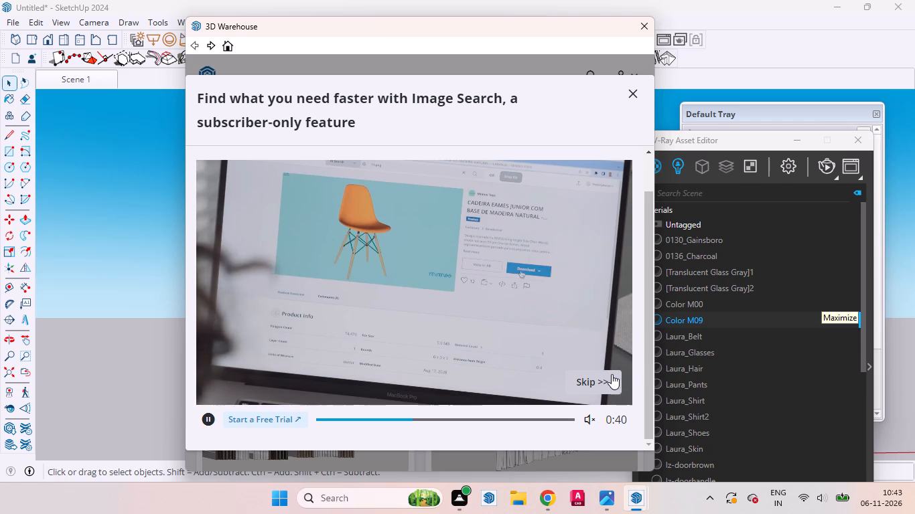
click(595, 384)
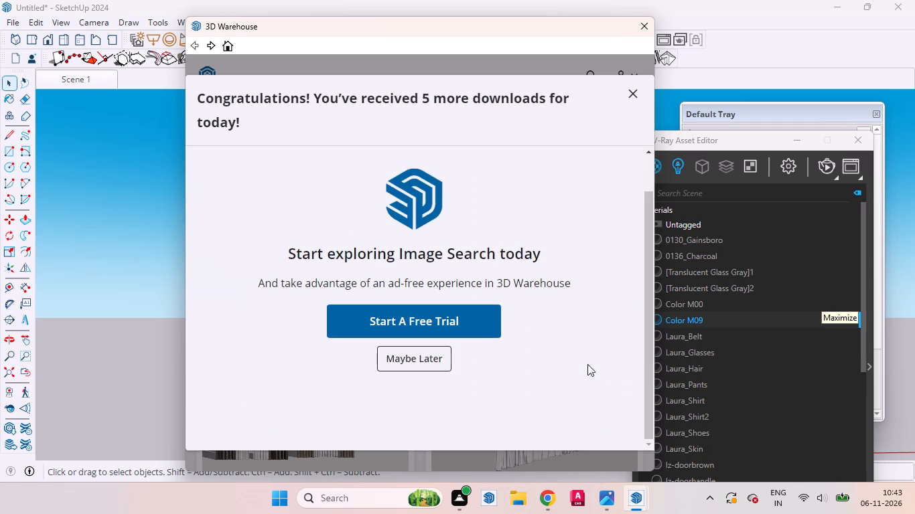
click(460, 334)
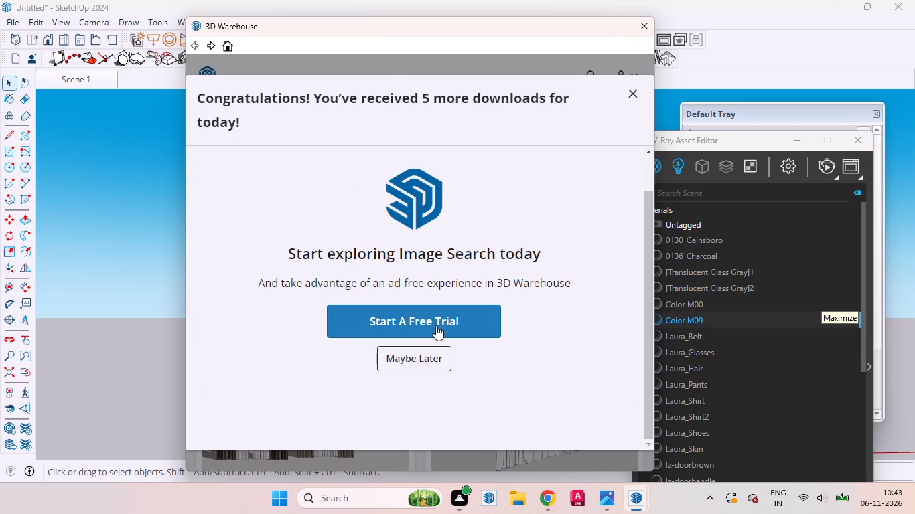
click(439, 358)
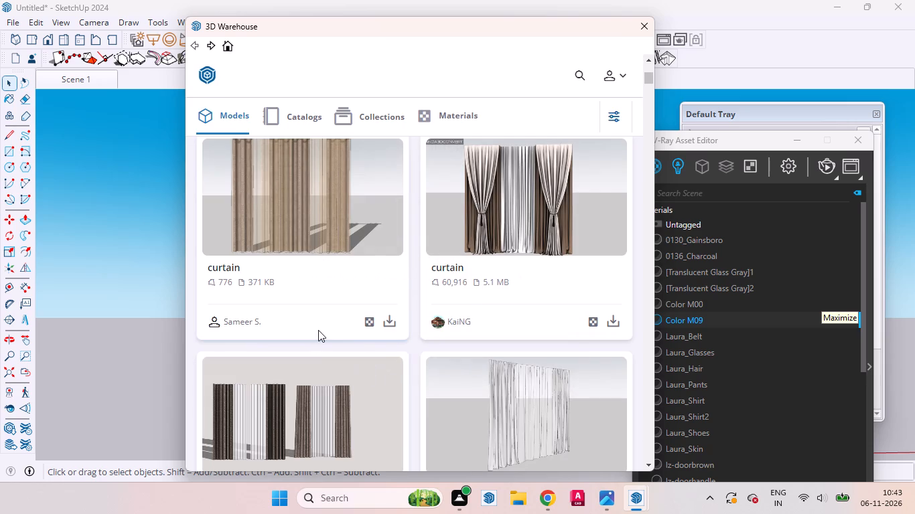
Download the beige 371 KB curtain and load it directly into the house model.
click(386, 320)
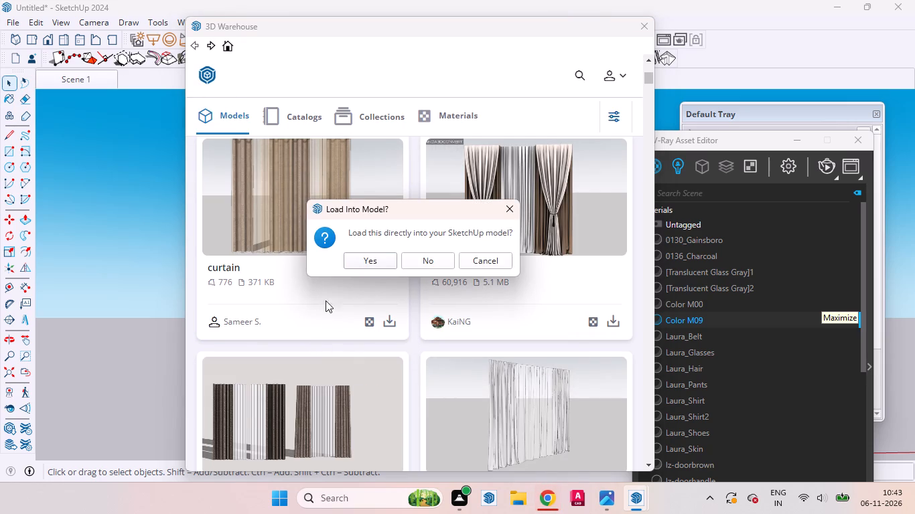
click(364, 258)
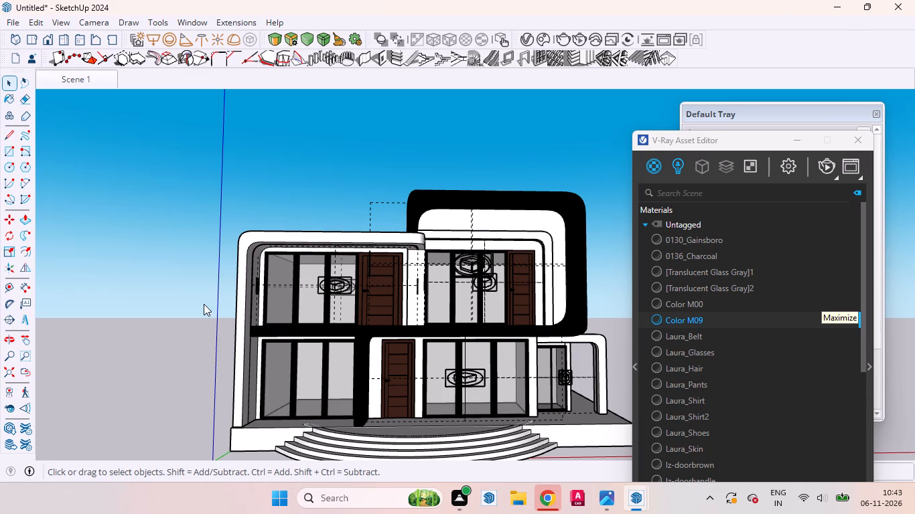
Place the beige curtain component at the lower corner of the ground-floor window beside the entrance door.
scroll(252, 288, up, 1)
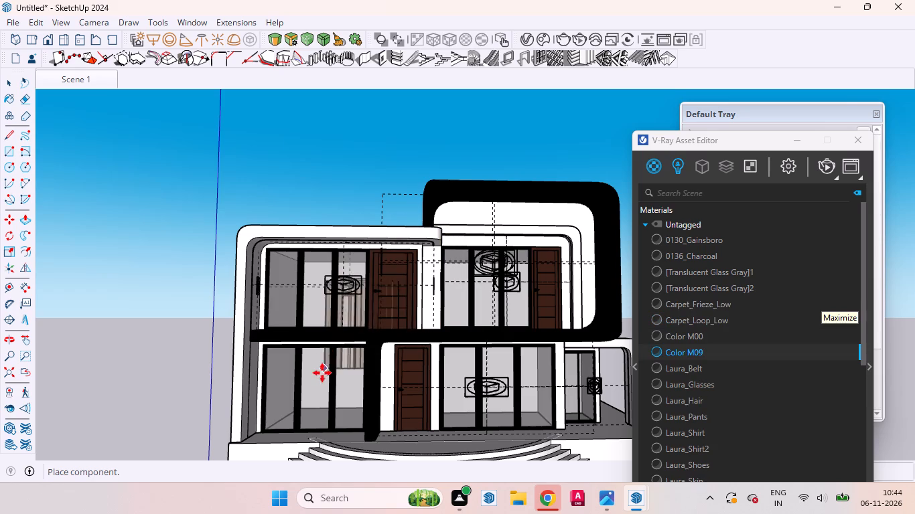
click(271, 428)
key(space)
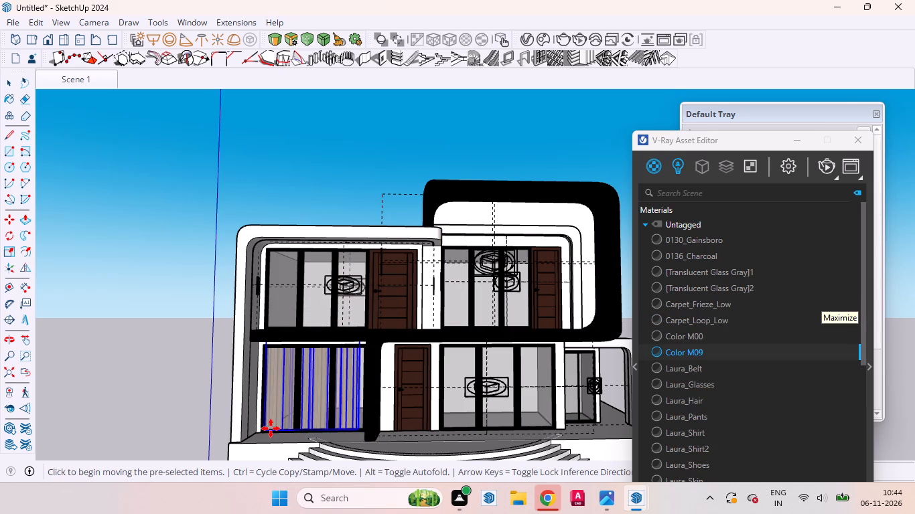
click(10, 83)
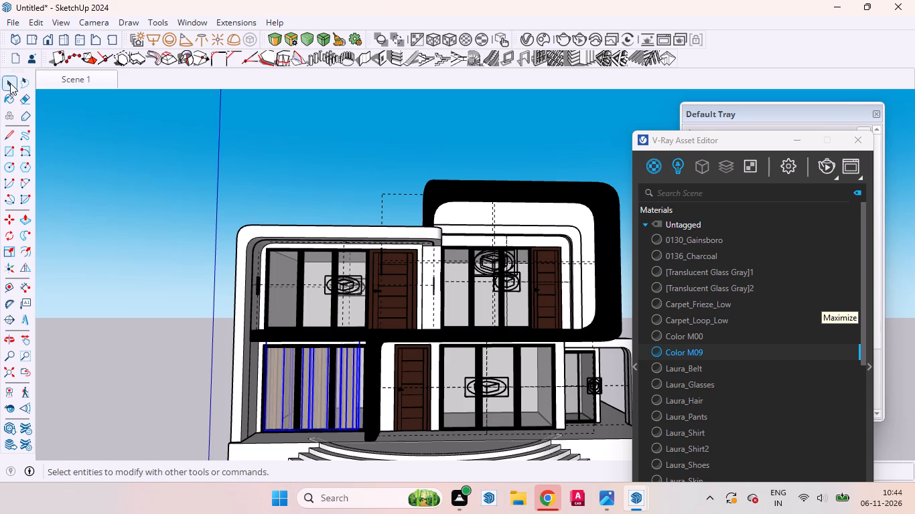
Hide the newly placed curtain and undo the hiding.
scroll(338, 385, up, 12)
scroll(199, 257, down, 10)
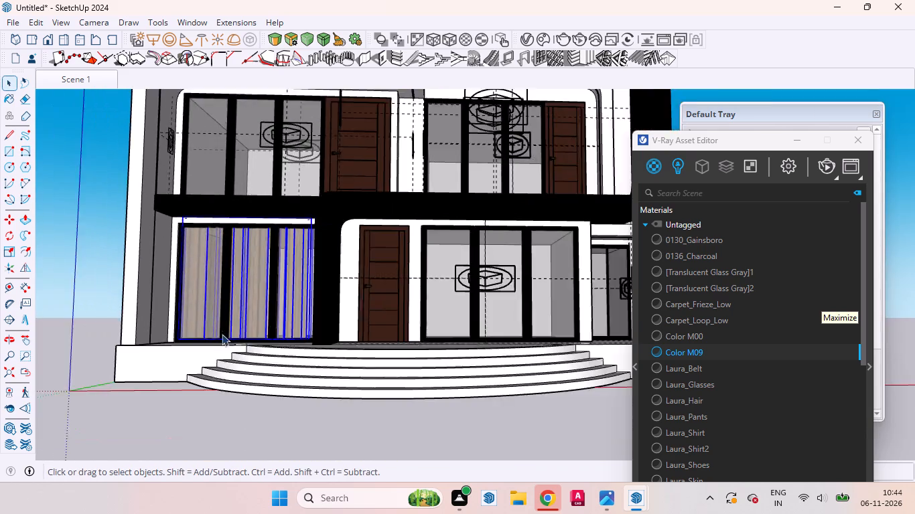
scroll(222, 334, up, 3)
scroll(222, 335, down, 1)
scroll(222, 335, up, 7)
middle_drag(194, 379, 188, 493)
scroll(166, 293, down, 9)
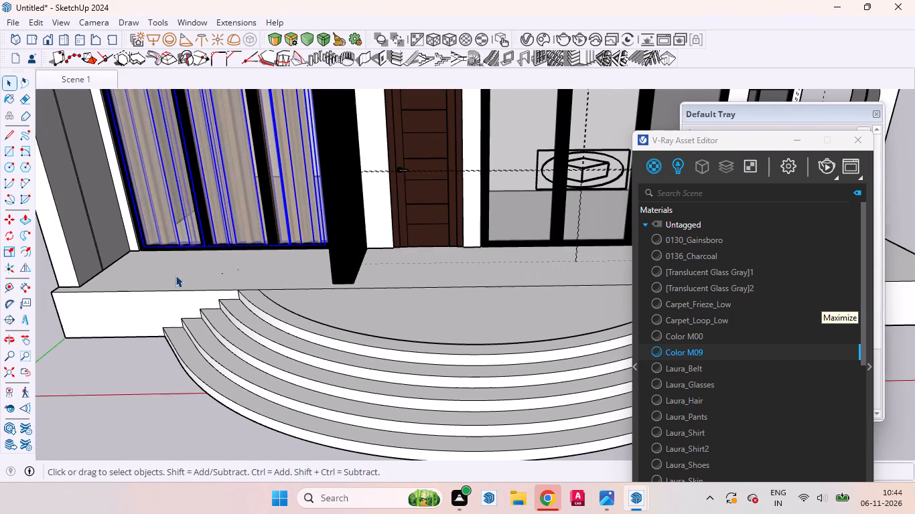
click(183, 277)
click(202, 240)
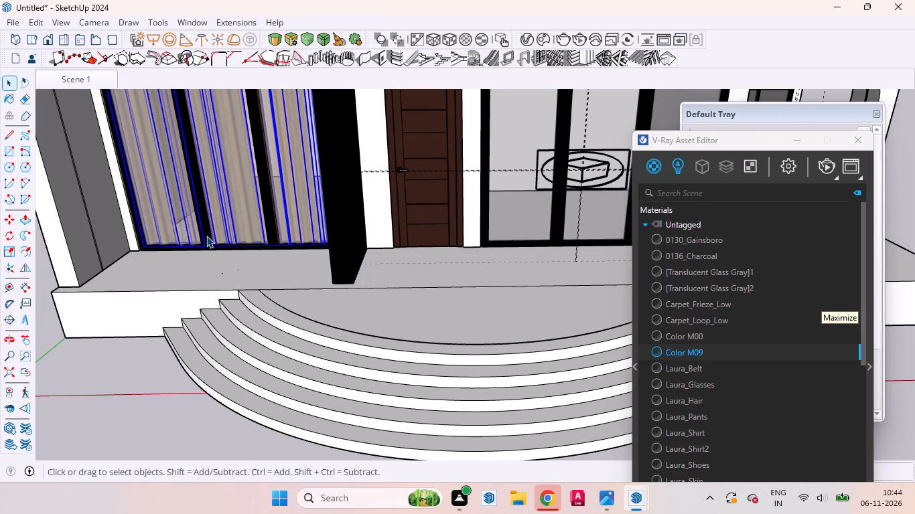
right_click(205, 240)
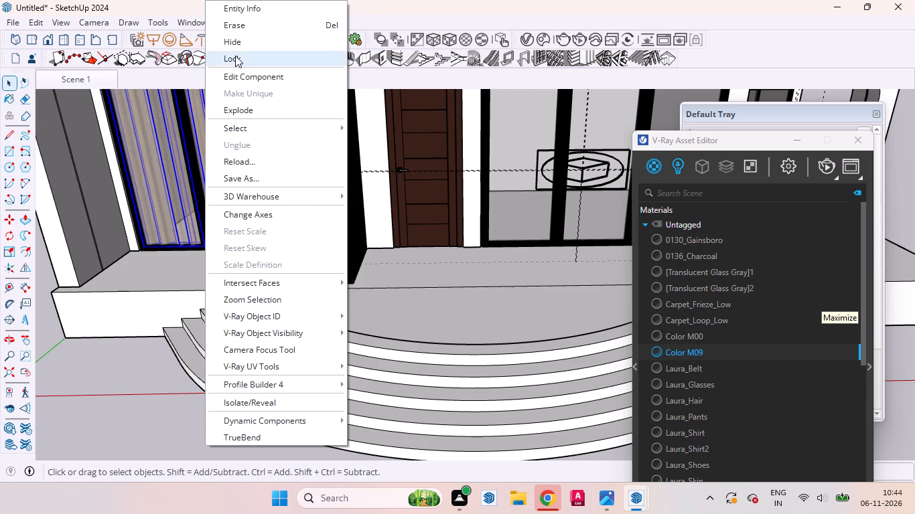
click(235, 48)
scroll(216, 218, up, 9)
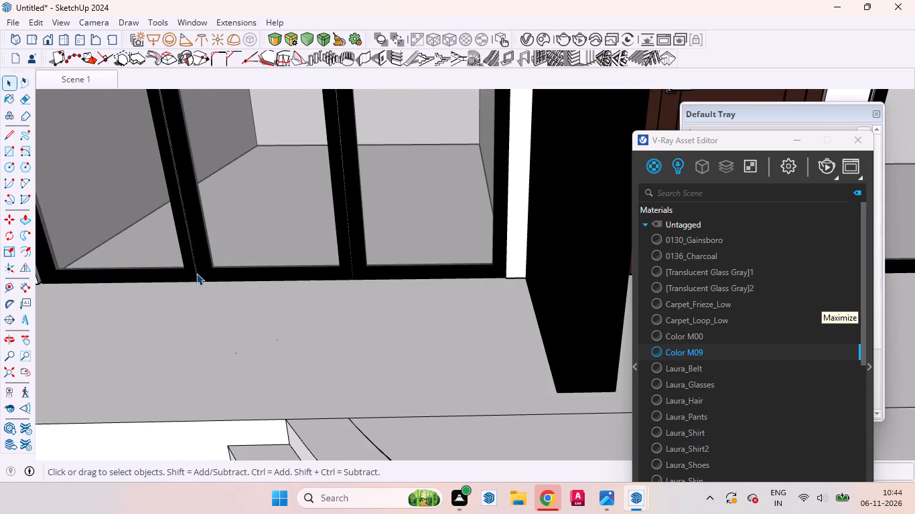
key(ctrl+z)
Hide the black-framed glass window component that stands in front of the curtain.
scroll(391, 272, down, 4)
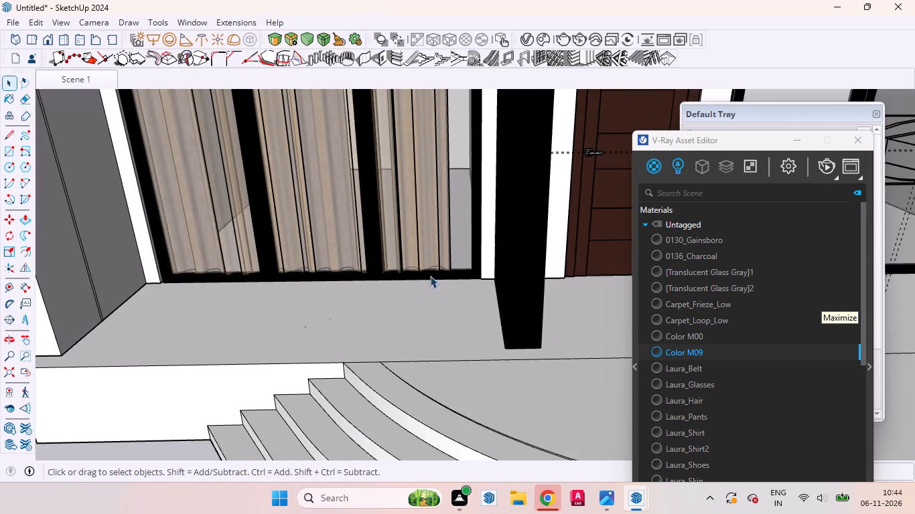
middle_drag(462, 286, 711, 268)
middle_click(711, 268)
scroll(373, 307, up, 12)
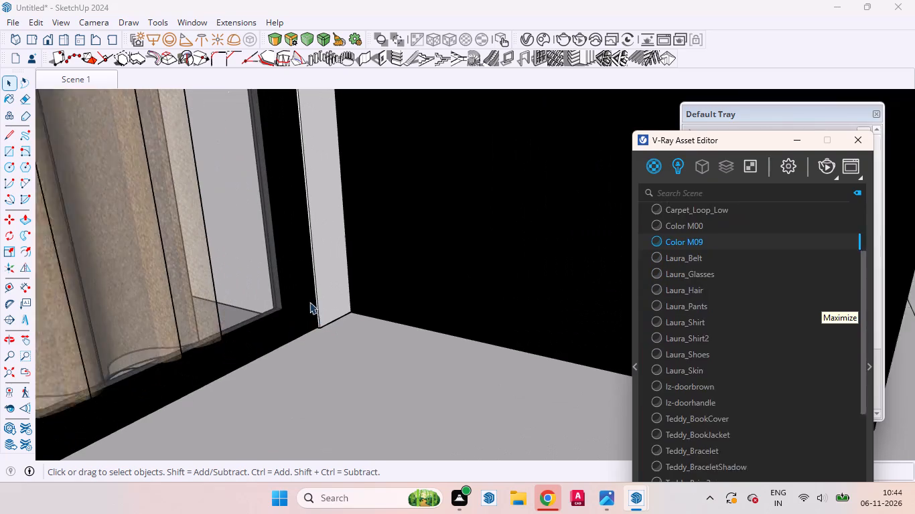
click(283, 282)
right_click(296, 286)
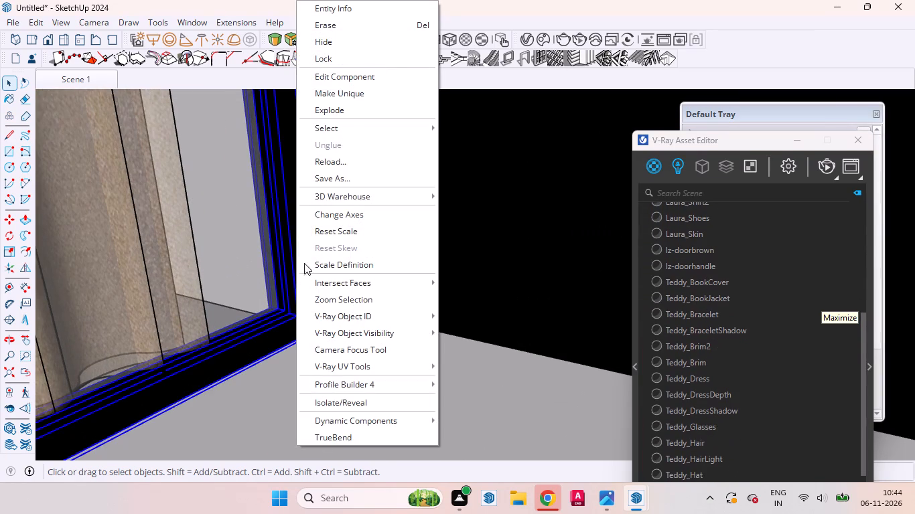
click(340, 45)
scroll(307, 385, down, 4)
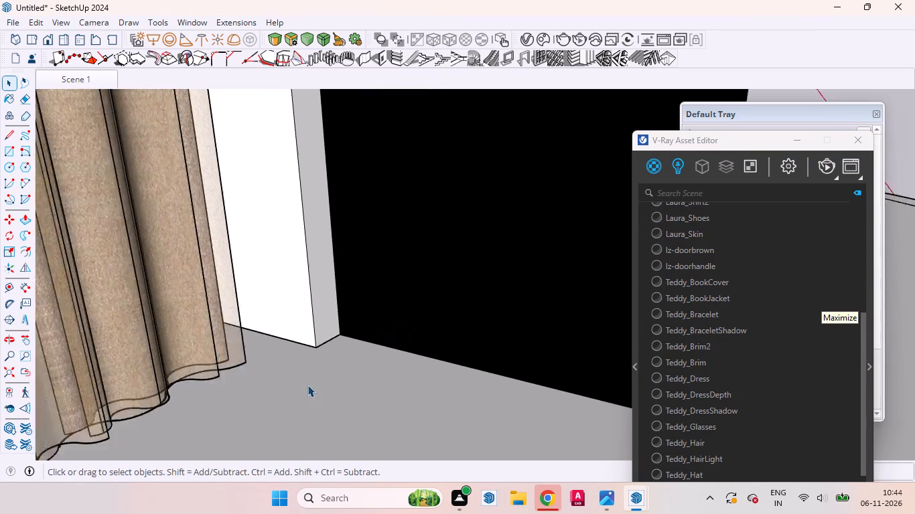
Move the curtain slightly down along the blue axis in the ground-floor opening.
scroll(307, 385, down, 19)
middle_drag(287, 392, 178, 323)
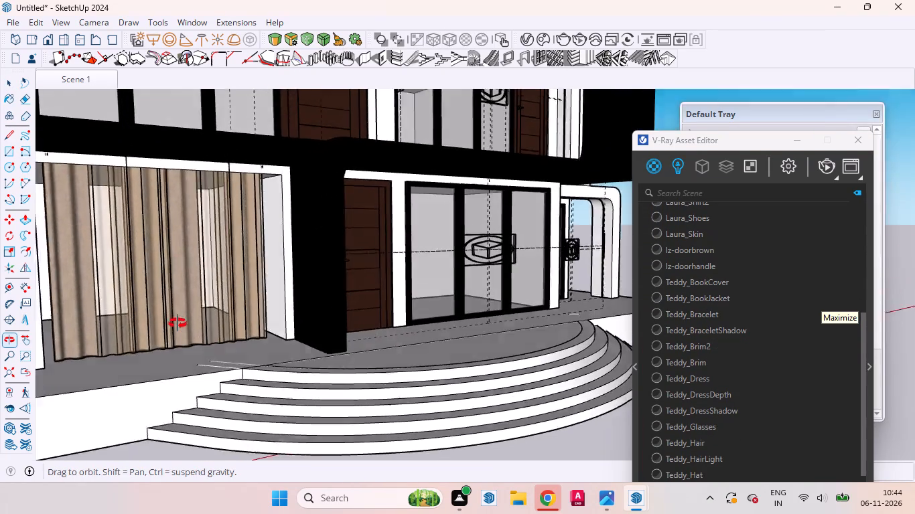
middle_drag(178, 323, 176, 321)
scroll(153, 204, up, 13)
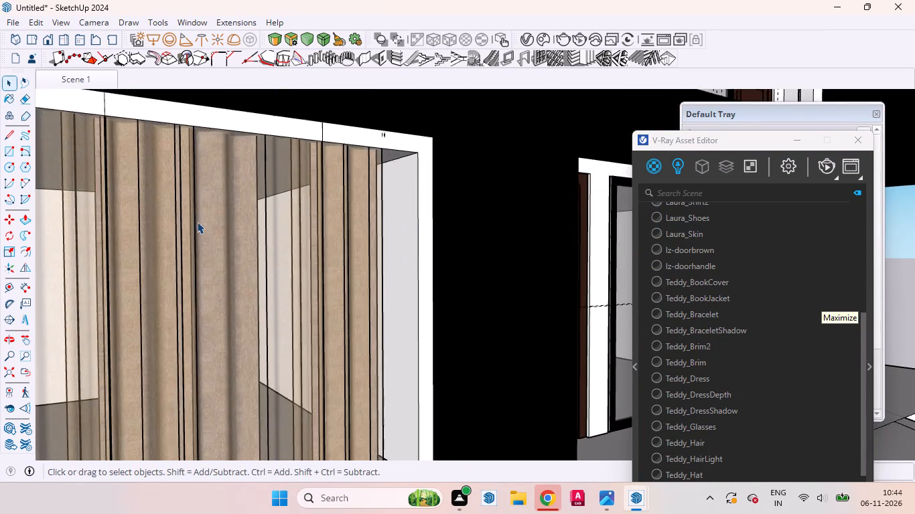
scroll(199, 225, down, 10)
click(198, 251)
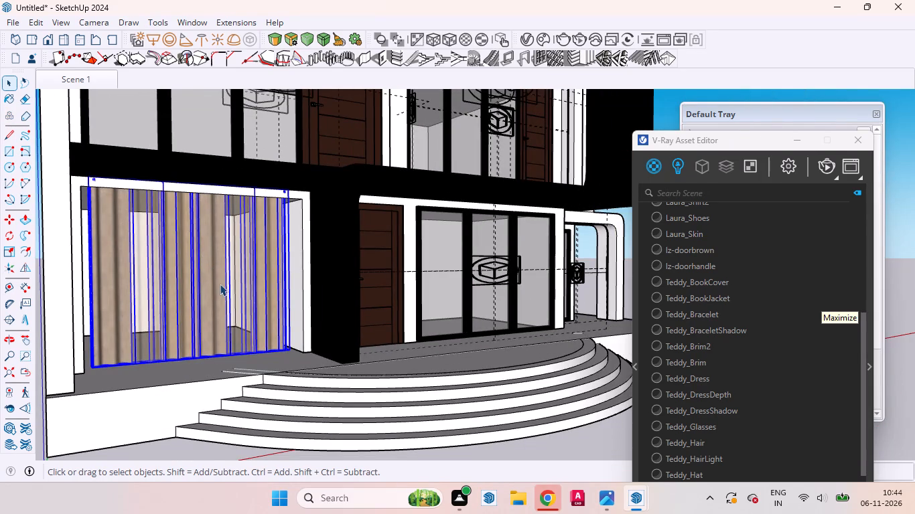
key(m)
scroll(228, 262, up, 5)
click(205, 226)
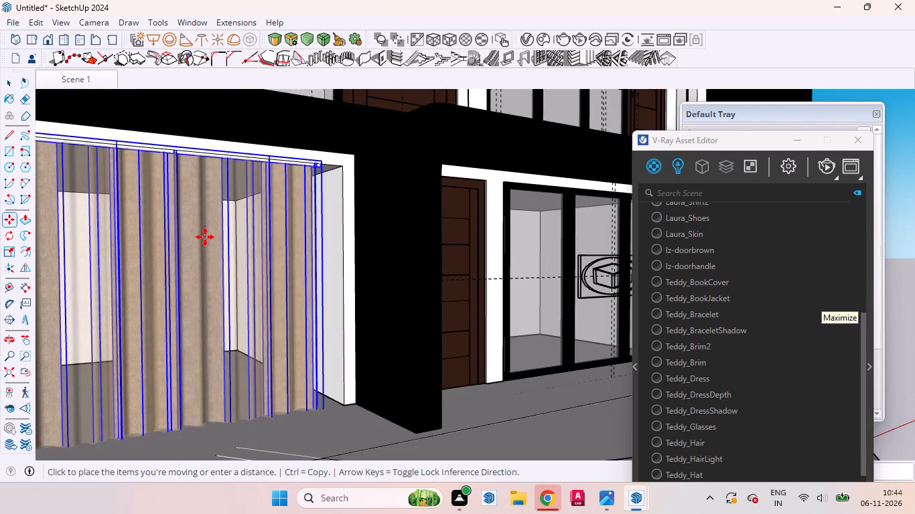
click(206, 240)
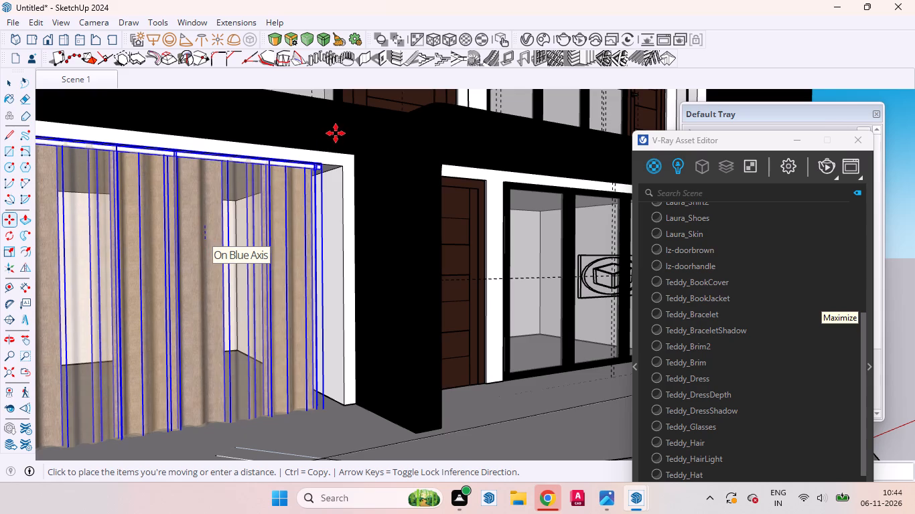
Move the curtain deeper into the opening, from the opening's upper front corner along its inner top edge.
scroll(338, 135, up, 19)
scroll(293, 180, up, 3)
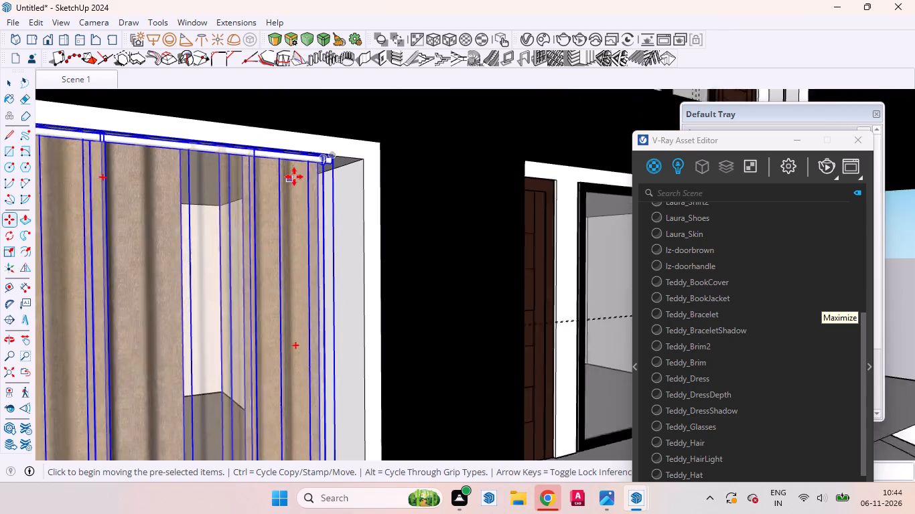
scroll(294, 177, up, 12)
middle_drag(339, 194, 441, 189)
scroll(273, 266, down, 16)
scroll(143, 283, down, 20)
scroll(143, 283, down, 2)
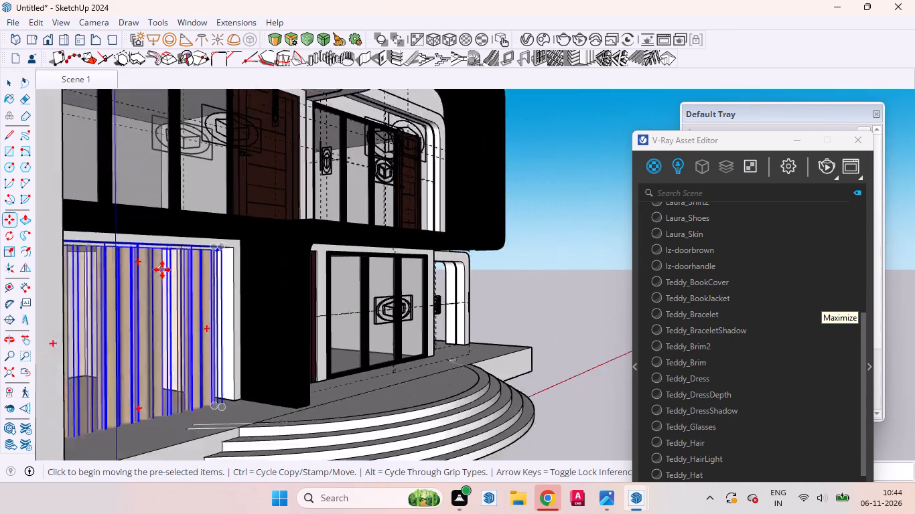
middle_drag(179, 282, 56, 328)
scroll(56, 326, up, 1)
scroll(147, 272, up, 9)
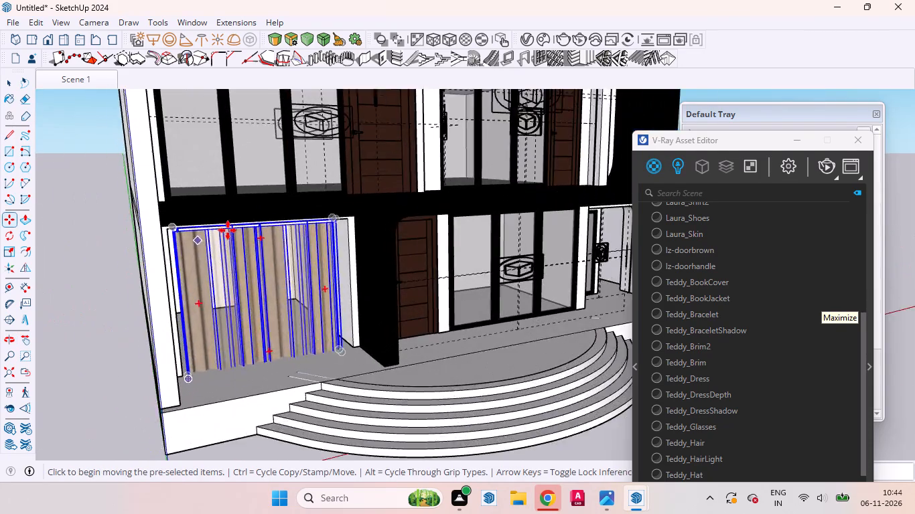
scroll(228, 230, up, 2)
scroll(406, 311, up, 4)
scroll(275, 309, down, 12)
middle_drag(433, 299, 146, 234)
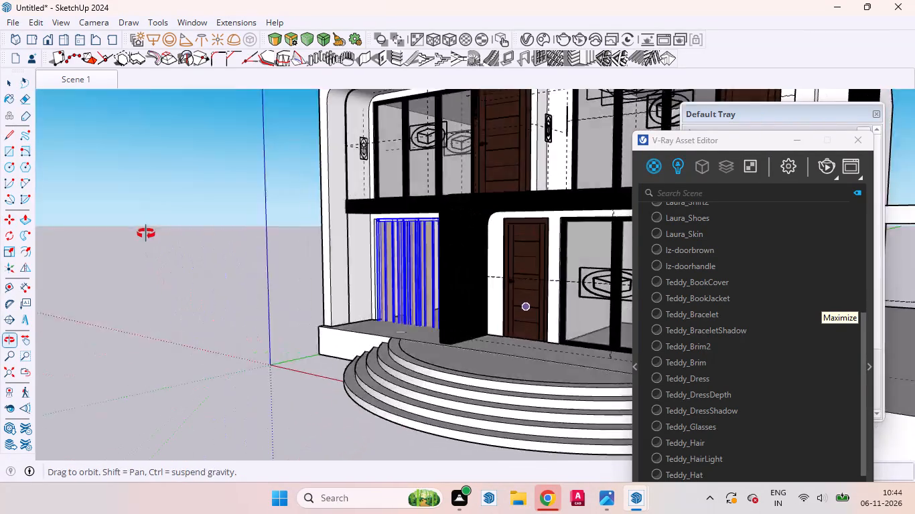
middle_drag(146, 234, 146, 228)
scroll(297, 224, up, 20)
scroll(297, 224, up, 3)
scroll(476, 275, down, 1)
scroll(476, 275, up, 2)
middle_drag(445, 297, 378, 291)
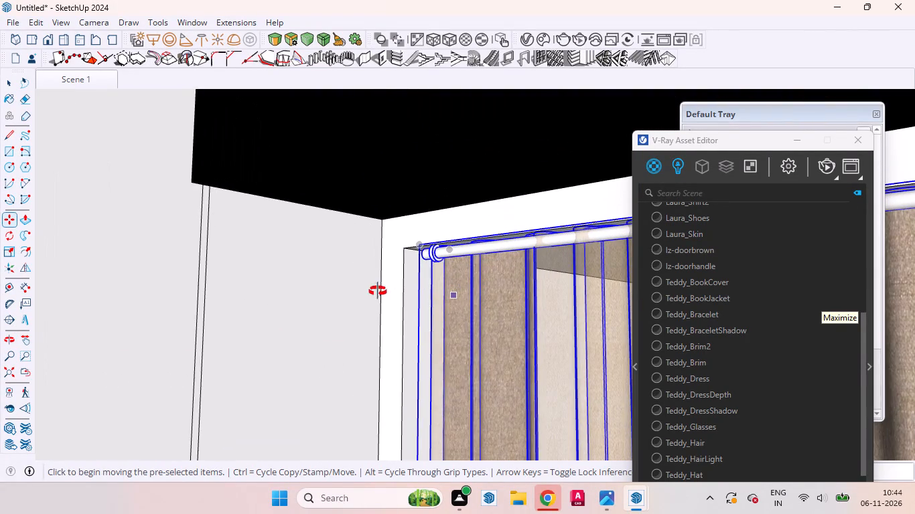
middle_drag(378, 291, 313, 264)
scroll(404, 286, up, 3)
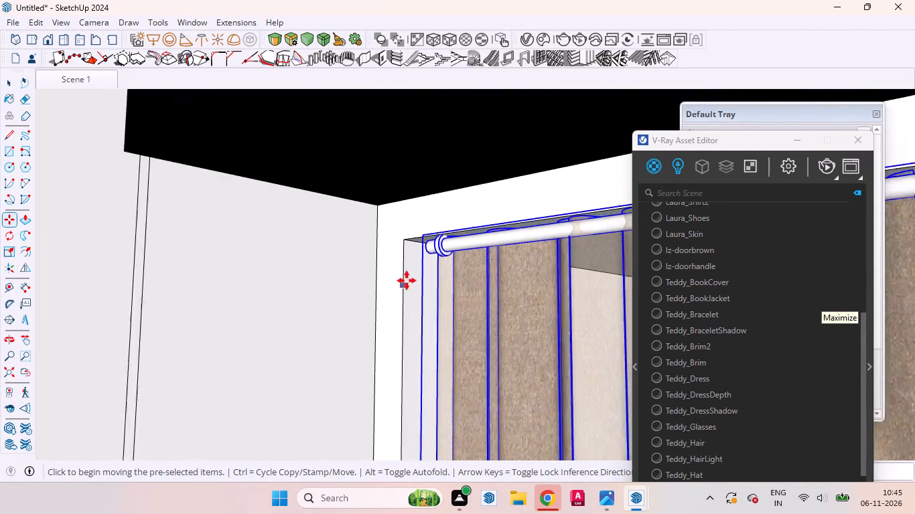
scroll(407, 280, up, 9)
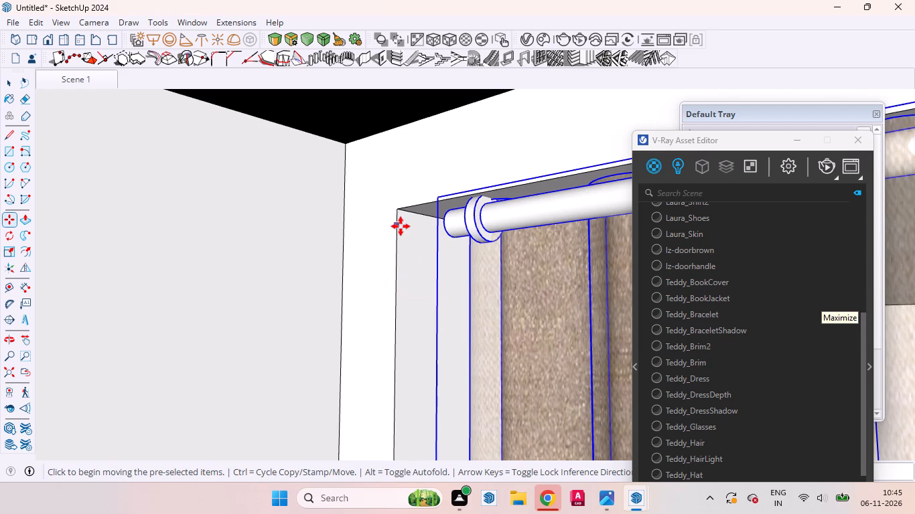
scroll(397, 222, up, 12)
middle_drag(421, 211, 419, 213)
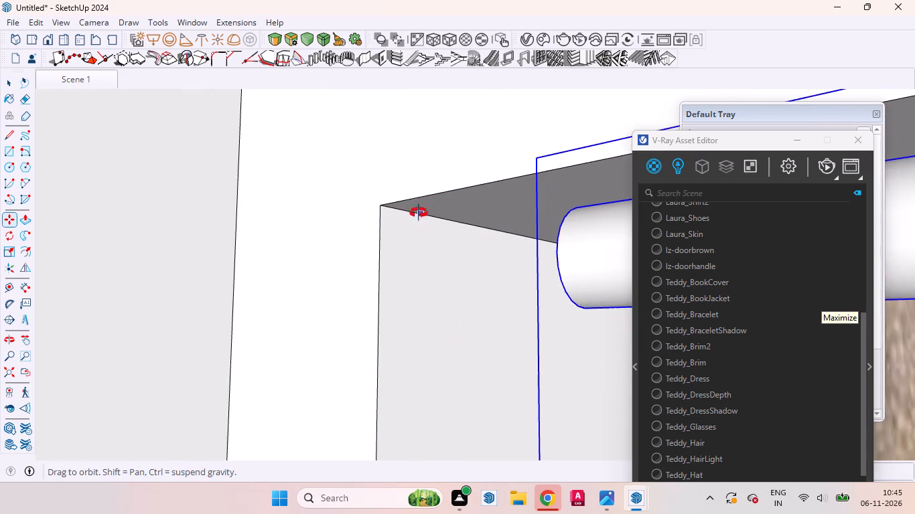
middle_drag(419, 213, 326, 237)
scroll(380, 216, up, 8)
scroll(401, 236, down, 2)
scroll(400, 234, up, 1)
scroll(400, 231, down, 6)
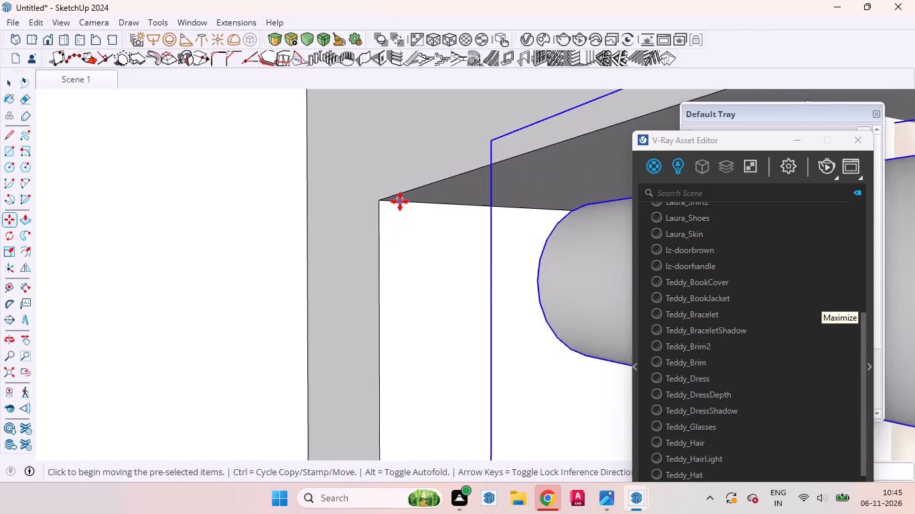
middle_drag(403, 284, 545, 175)
scroll(463, 272, down, 8)
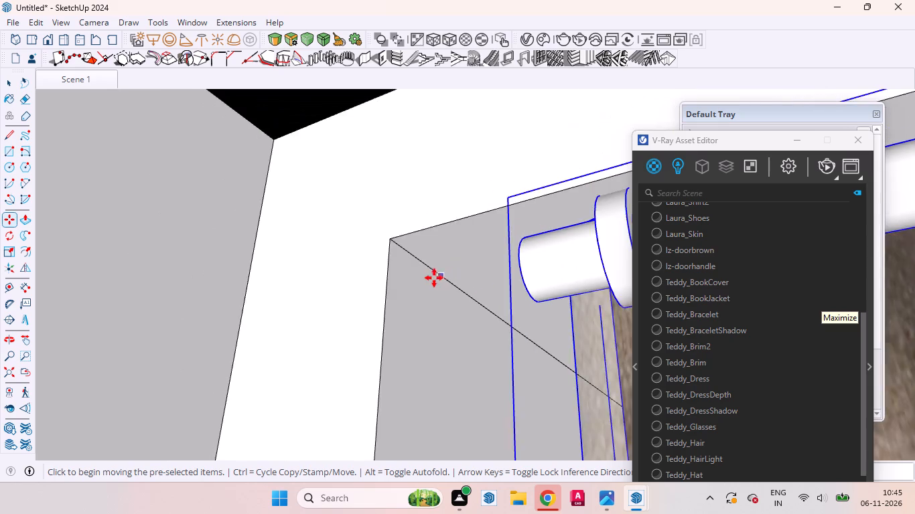
scroll(434, 278, down, 6)
middle_drag(442, 296, 322, 345)
middle_click(322, 345)
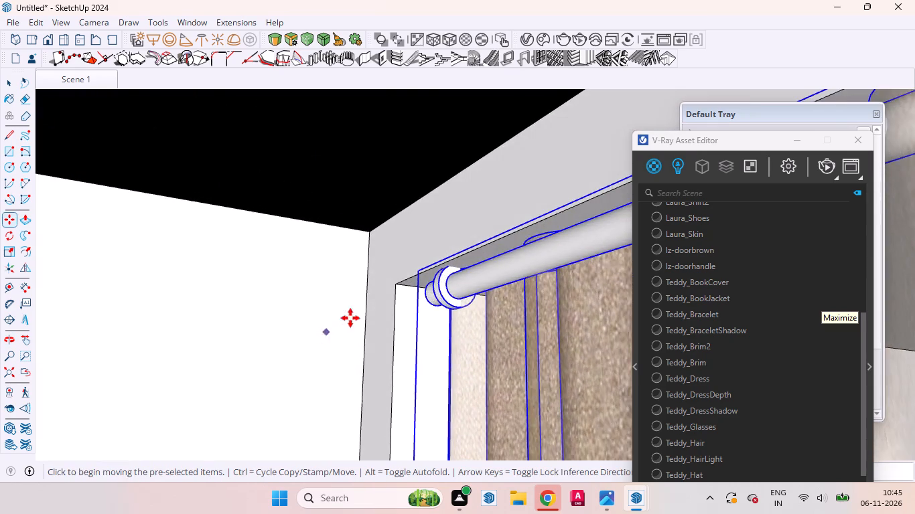
scroll(378, 298, up, 9)
middle_drag(433, 293, 370, 279)
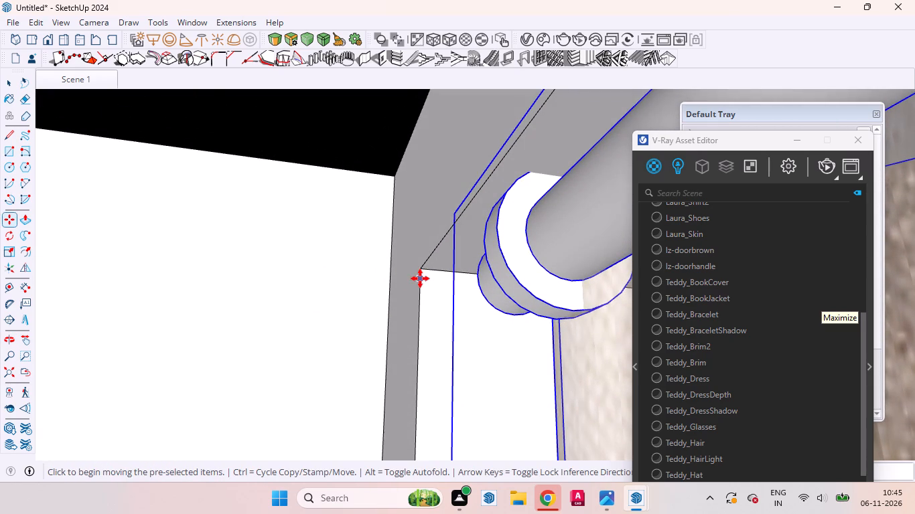
click(419, 268)
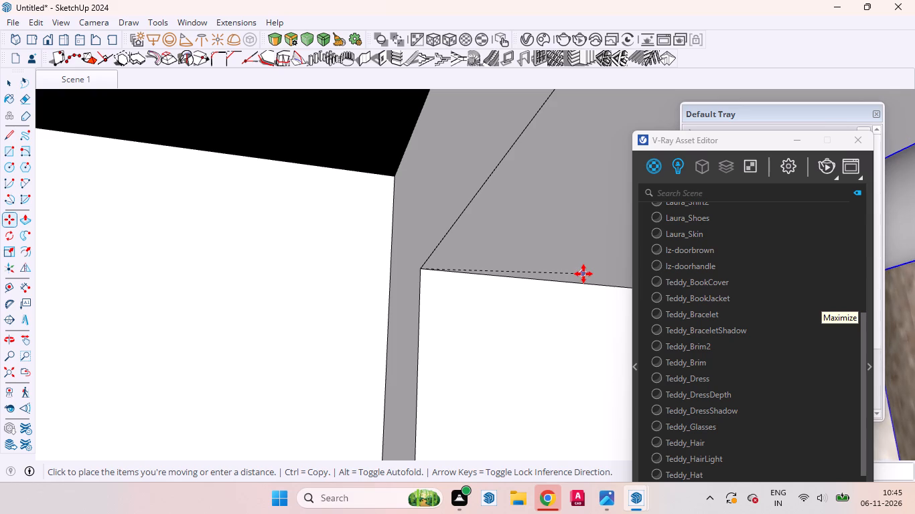
click(587, 282)
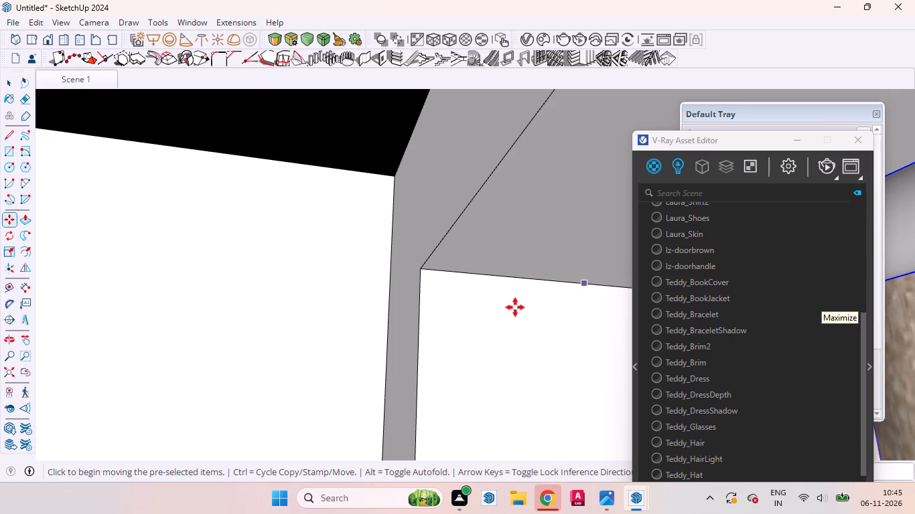
Scale the curtain wider along its width so its right edge reaches the right side wall of the ground-floor opening.
scroll(359, 319, down, 10)
middle_drag(340, 314, 489, 325)
scroll(452, 315, down, 20)
scroll(452, 315, down, 13)
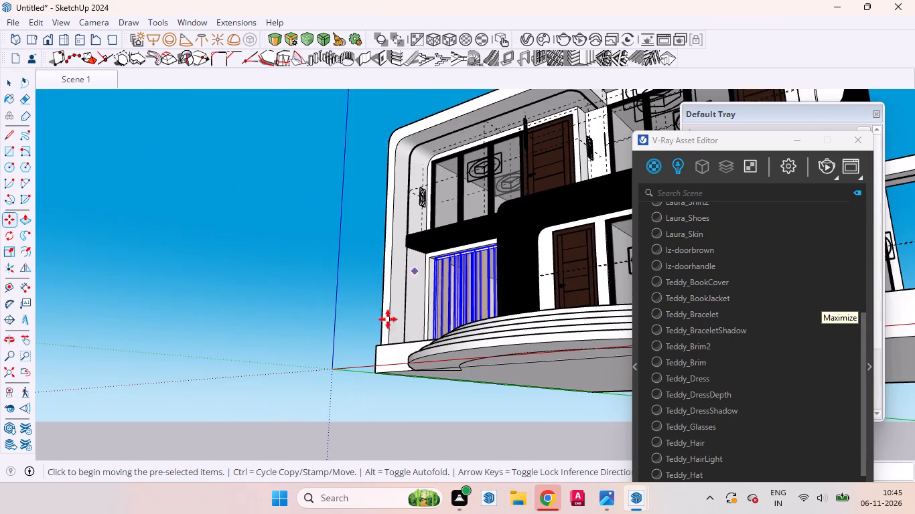
scroll(386, 325, up, 1)
middle_drag(416, 378, 564, 513)
scroll(344, 248, up, 8)
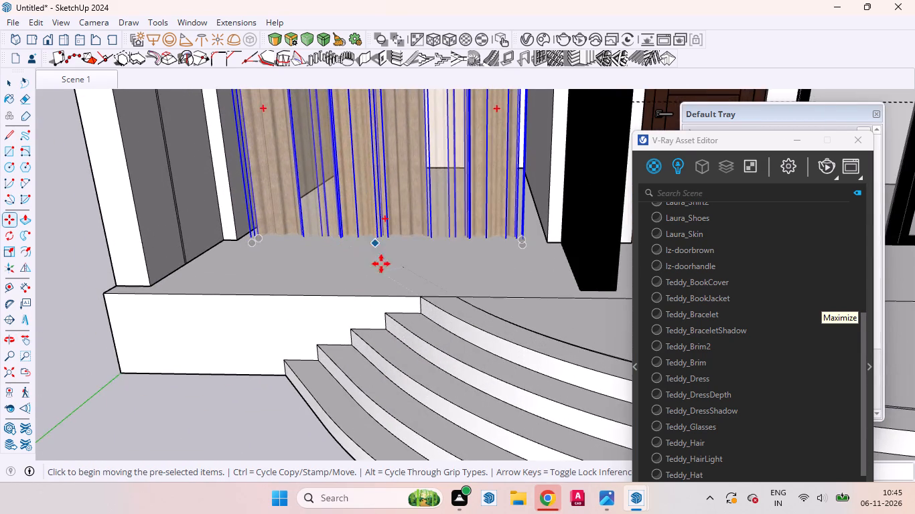
scroll(388, 282, down, 10)
middle_drag(392, 297, 435, 210)
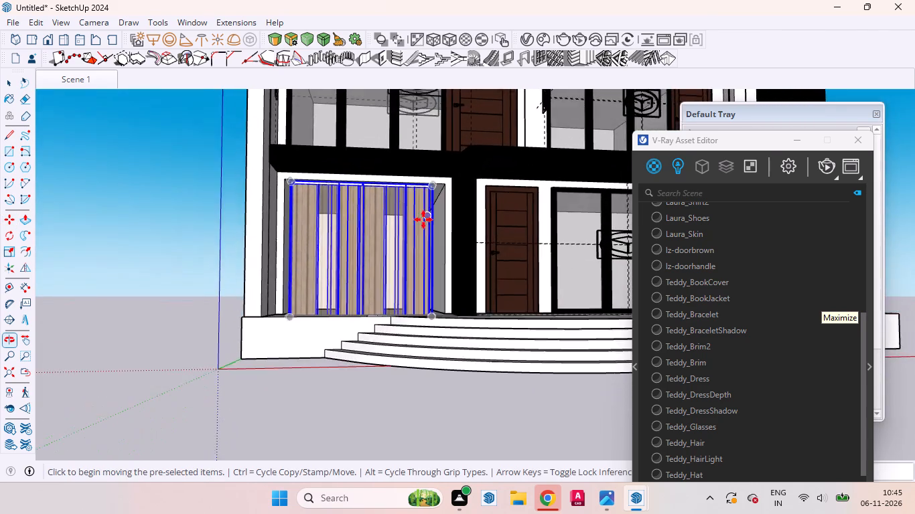
scroll(395, 228, up, 3)
scroll(395, 228, down, 1)
scroll(395, 228, up, 1)
key(s)
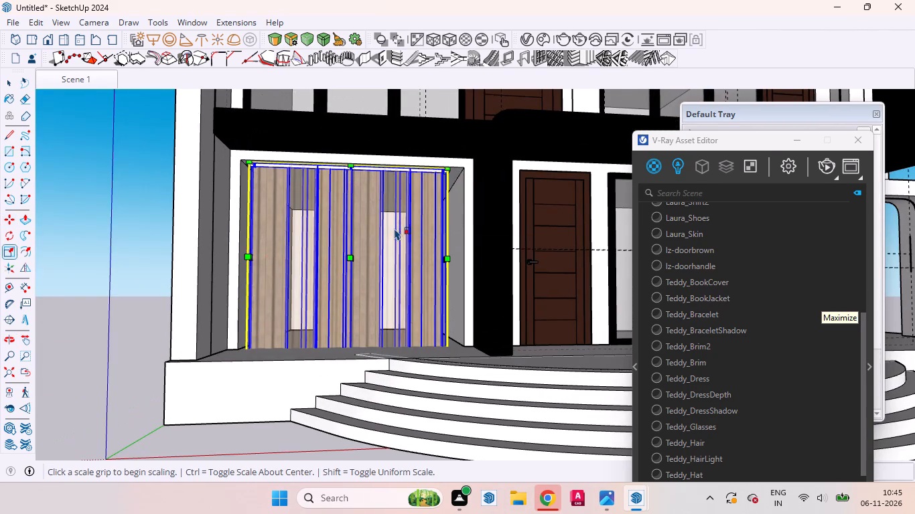
scroll(439, 238, up, 13)
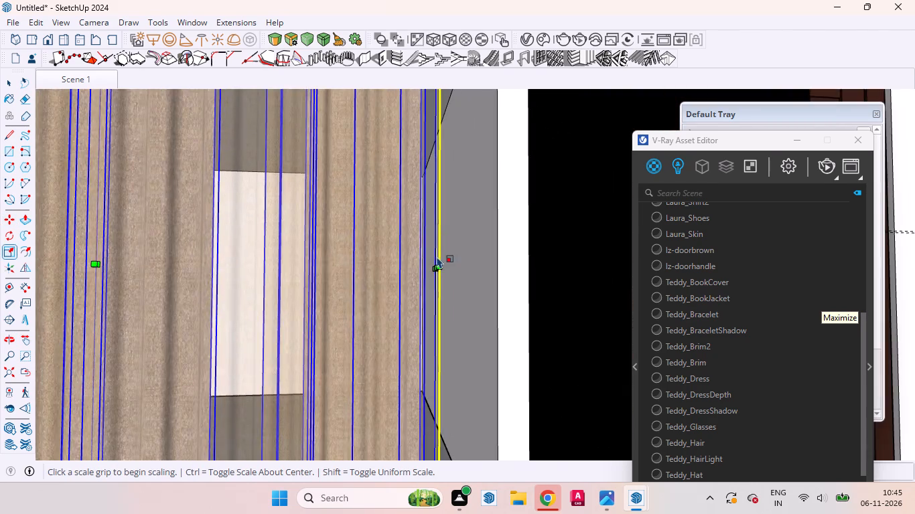
middle_drag(437, 256, 447, 284)
scroll(437, 257, up, 1)
click(467, 347)
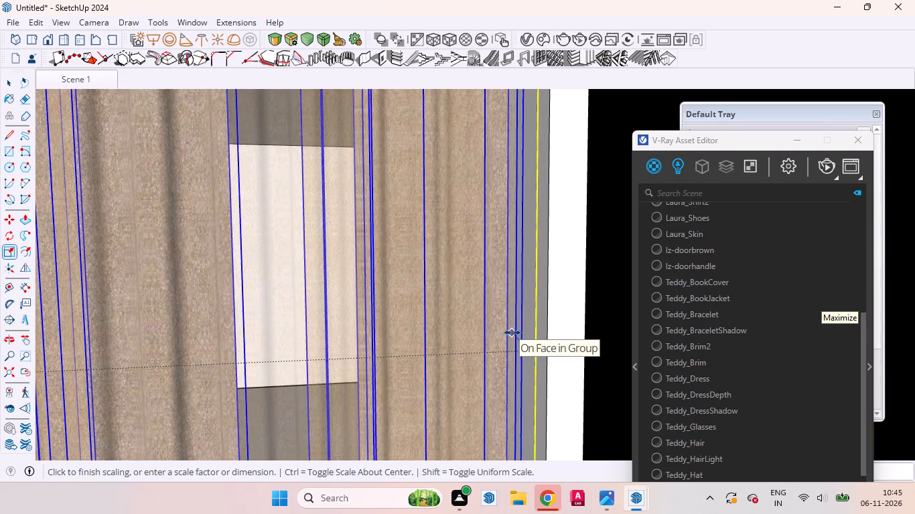
click(512, 333)
Scale the curtain's width slightly from its left edge to fit the left side wall of the opening.
scroll(469, 319, down, 16)
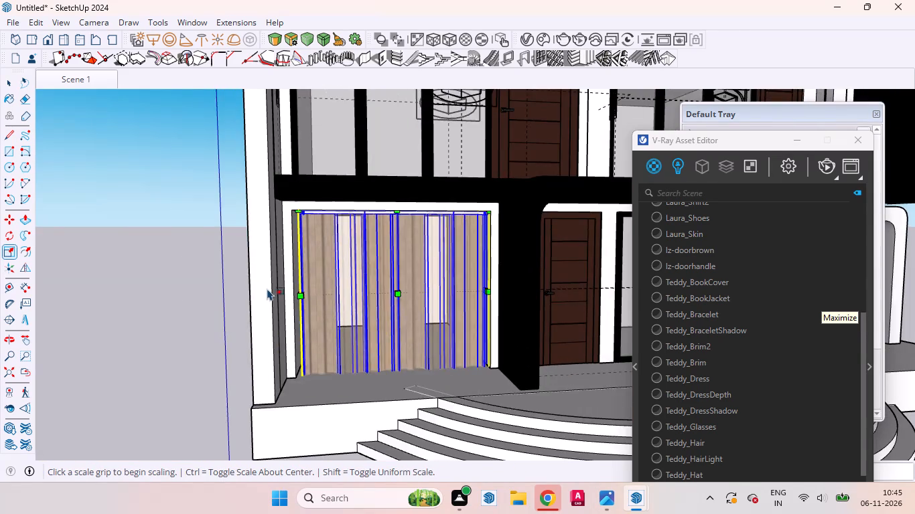
scroll(279, 286, up, 10)
click(298, 301)
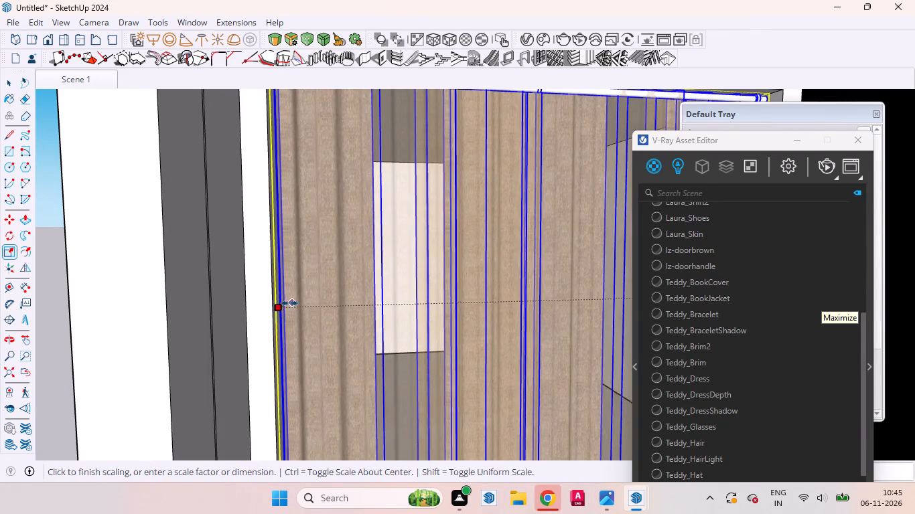
click(286, 303)
scroll(309, 292, down, 8)
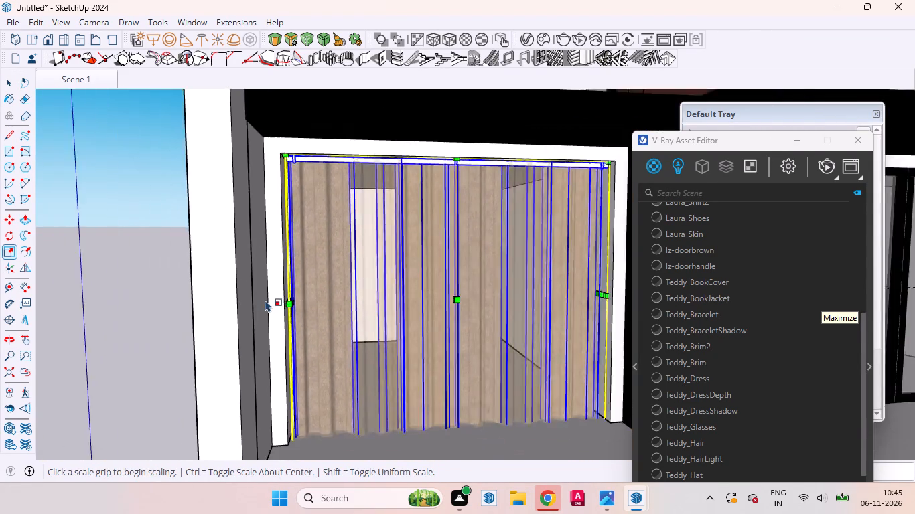
Scale the curtain's bottom edge upward along the green and blue axes so the hem sits just above the floor.
scroll(265, 300, down, 9)
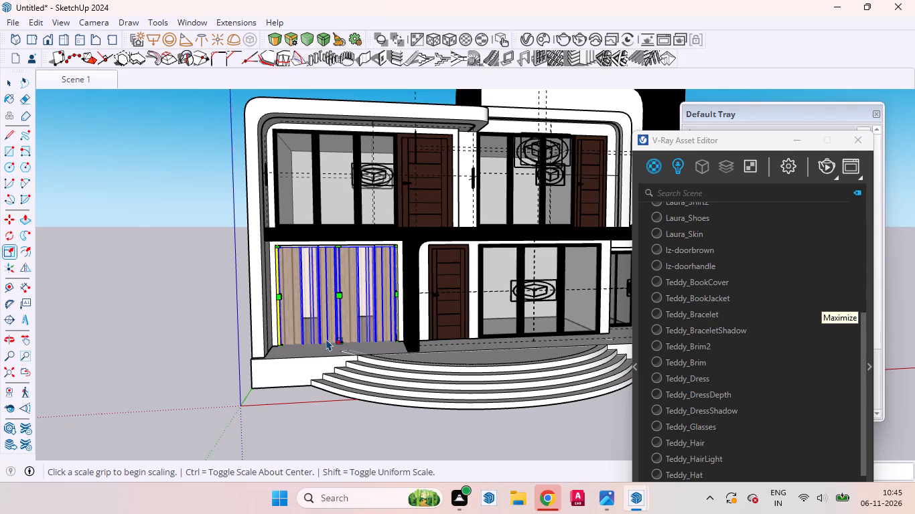
scroll(334, 345, up, 20)
scroll(334, 345, up, 6)
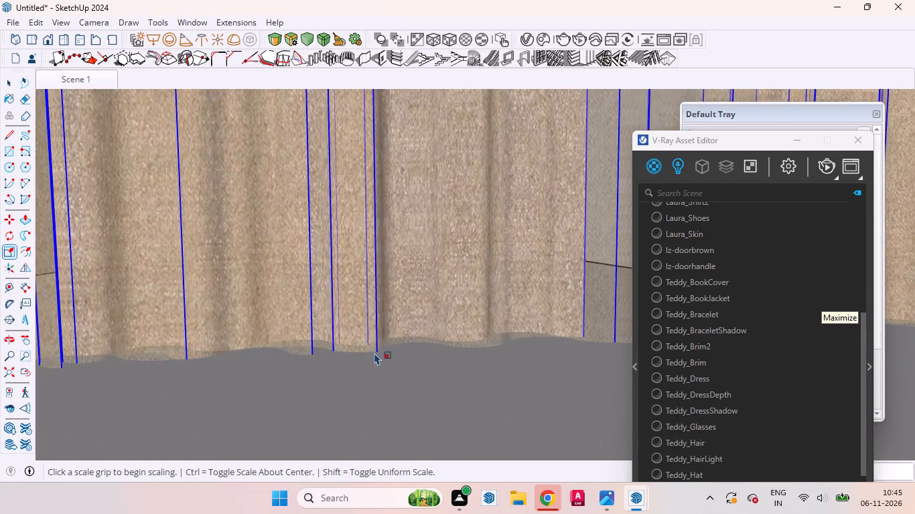
middle_drag(348, 334, 569, 404)
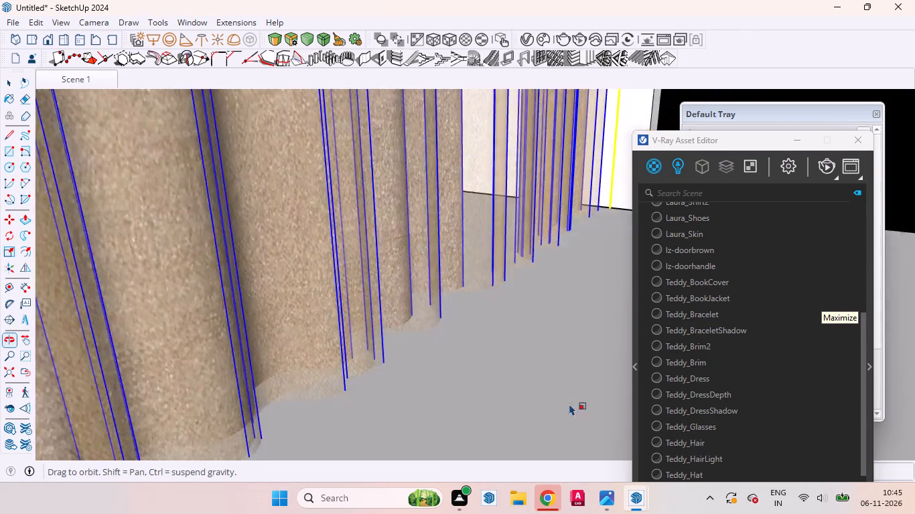
scroll(569, 402, up, 1)
scroll(267, 306, down, 15)
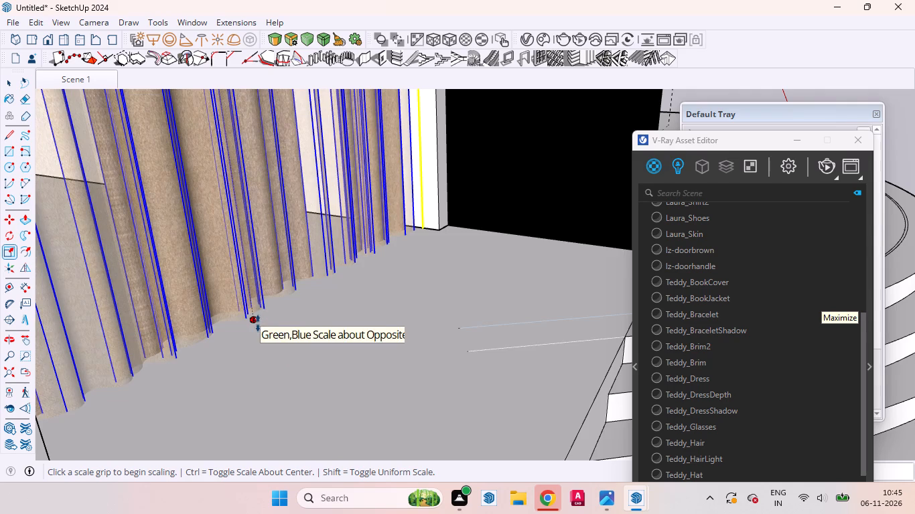
click(258, 323)
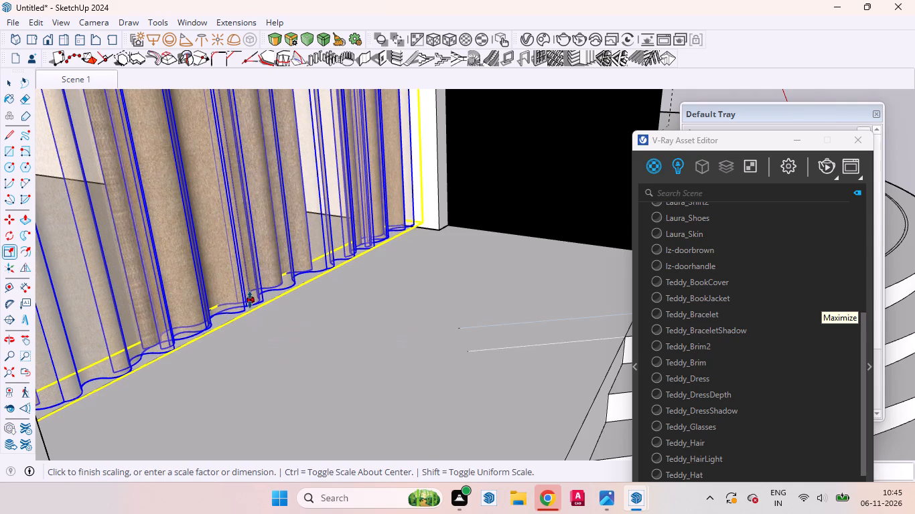
click(250, 300)
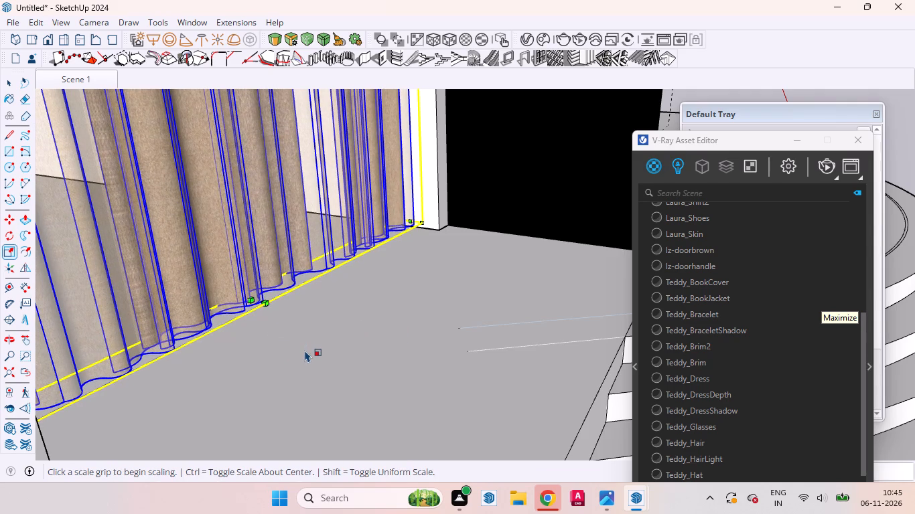
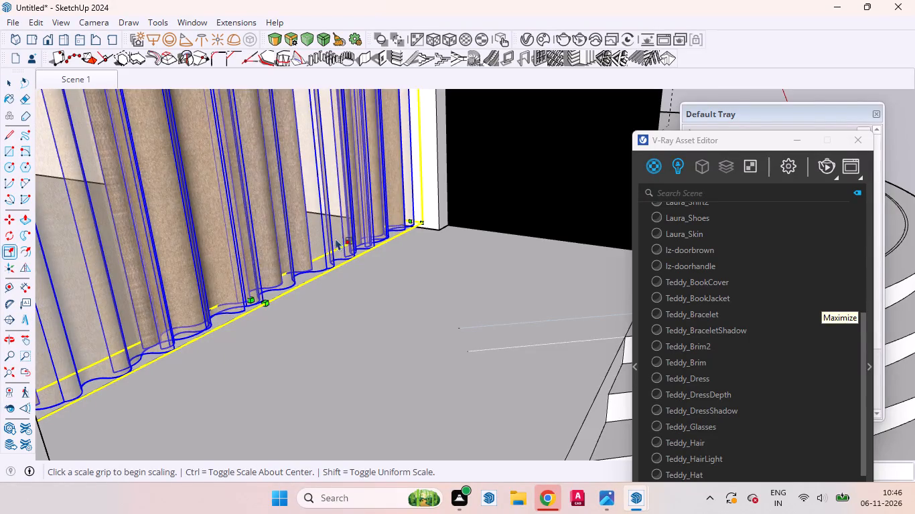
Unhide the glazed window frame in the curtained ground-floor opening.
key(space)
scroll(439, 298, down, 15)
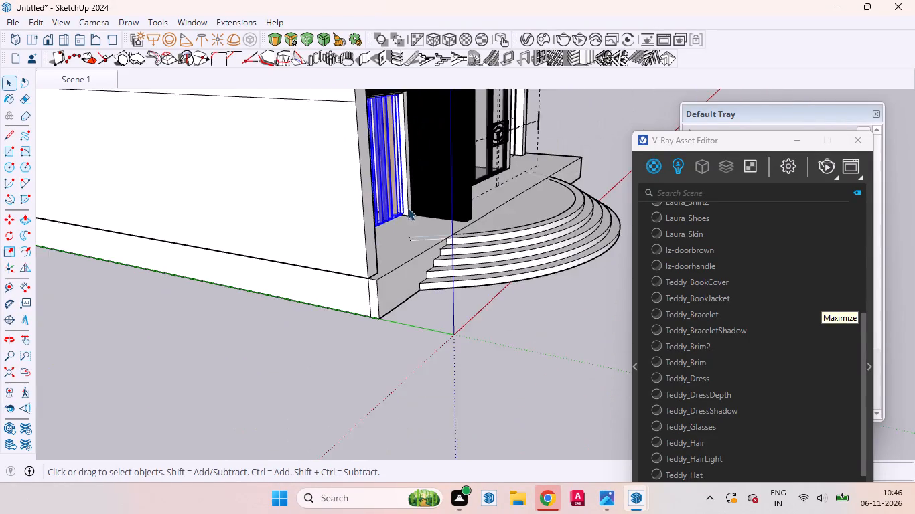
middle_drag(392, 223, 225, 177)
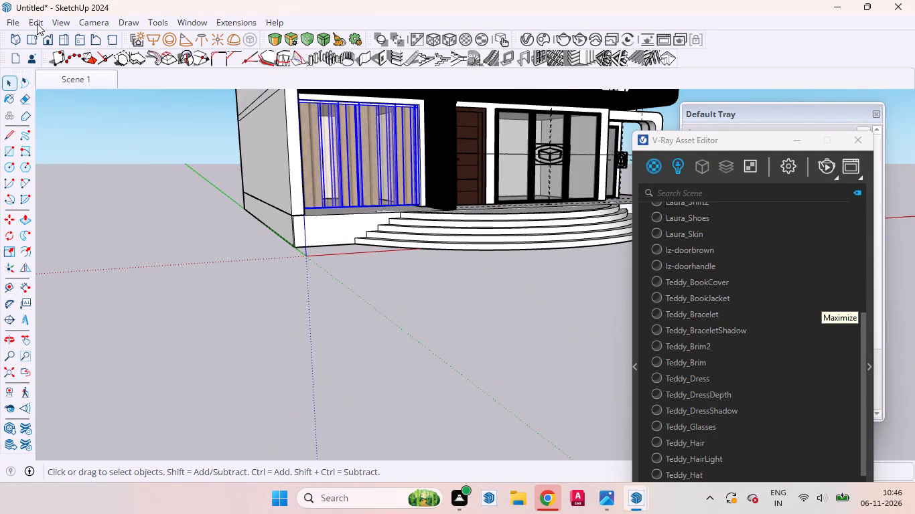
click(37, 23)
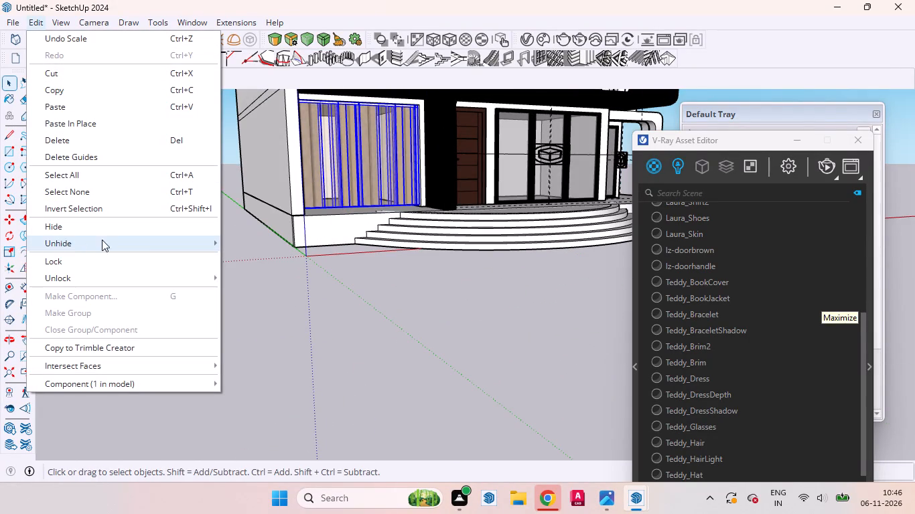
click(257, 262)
Examine how the curtain looks behind the ground-floor window's glass from the front of the house.
scroll(405, 141, up, 1)
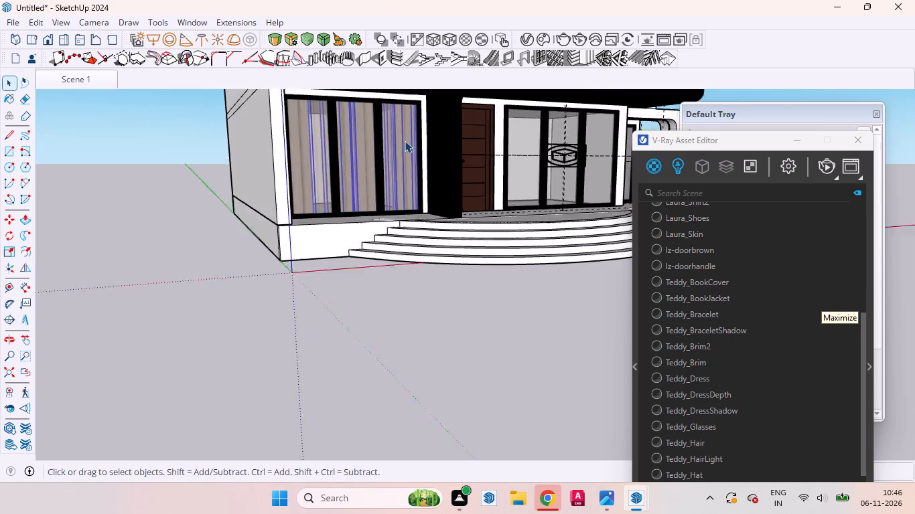
scroll(405, 141, up, 7)
scroll(318, 219, down, 10)
click(269, 343)
scroll(292, 155, up, 2)
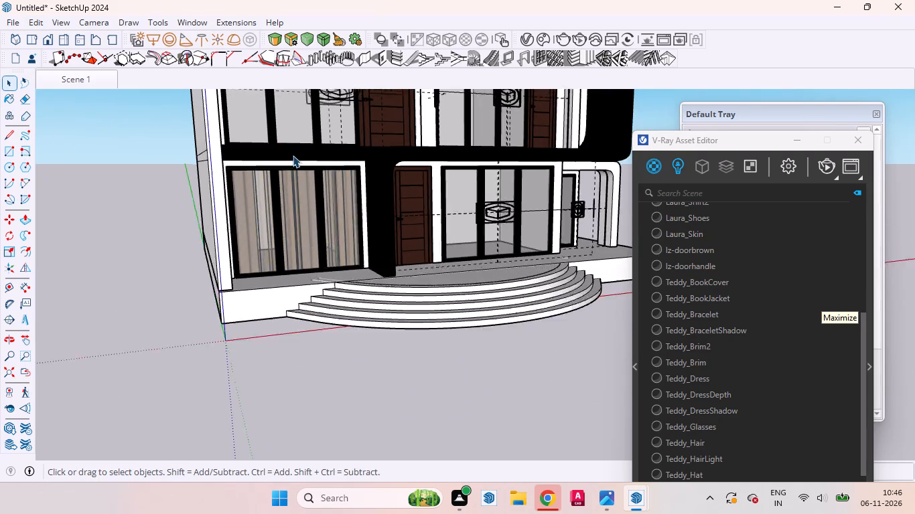
scroll(293, 155, up, 8)
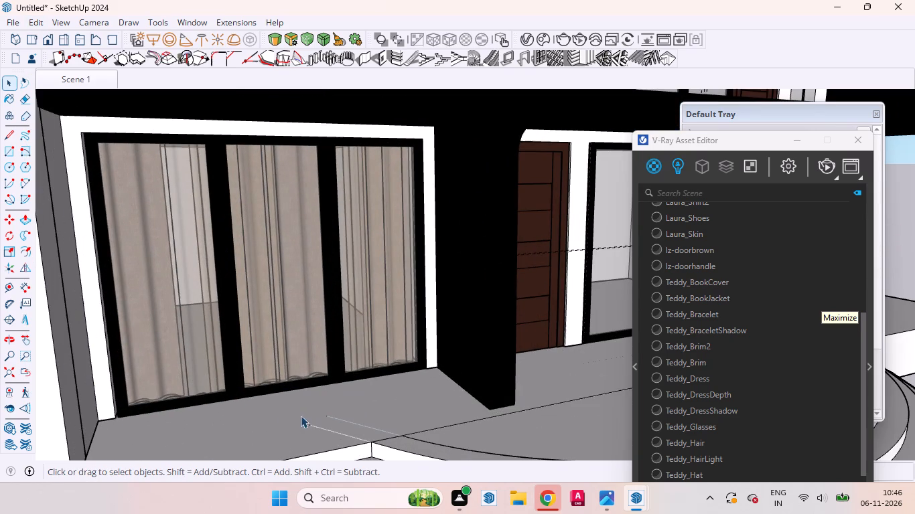
scroll(307, 303, down, 8)
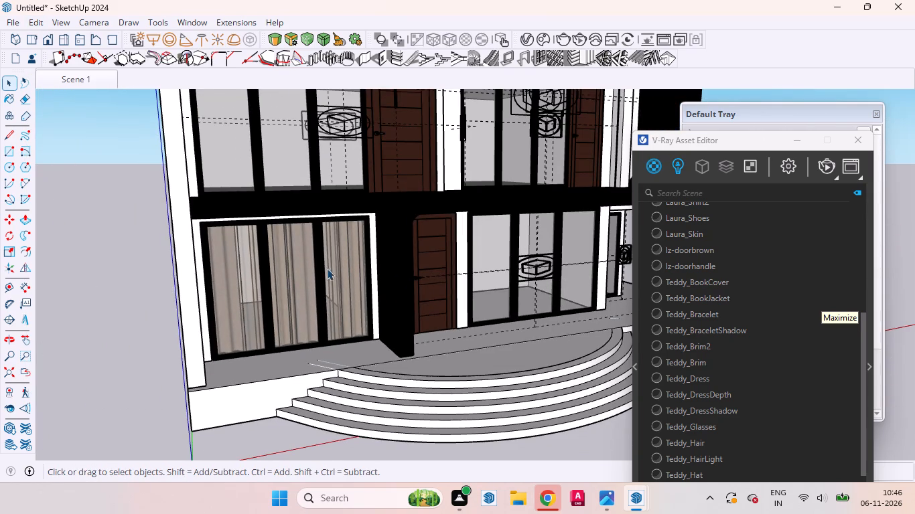
scroll(550, 317, down, 6)
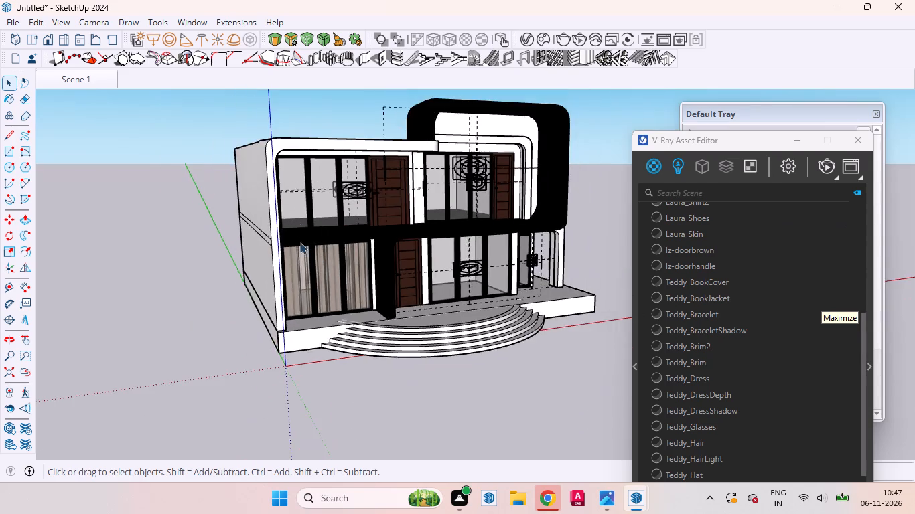
Hide the three-panel window on the upper floor and the matching window in the curtained ground-floor opening below it.
scroll(295, 175, up, 10)
middle_drag(356, 265, 346, 267)
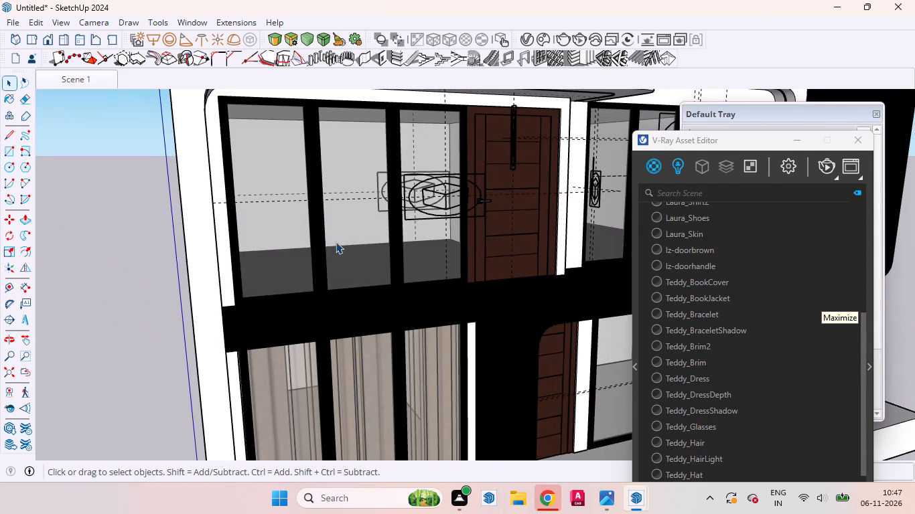
click(321, 226)
right_click(320, 225)
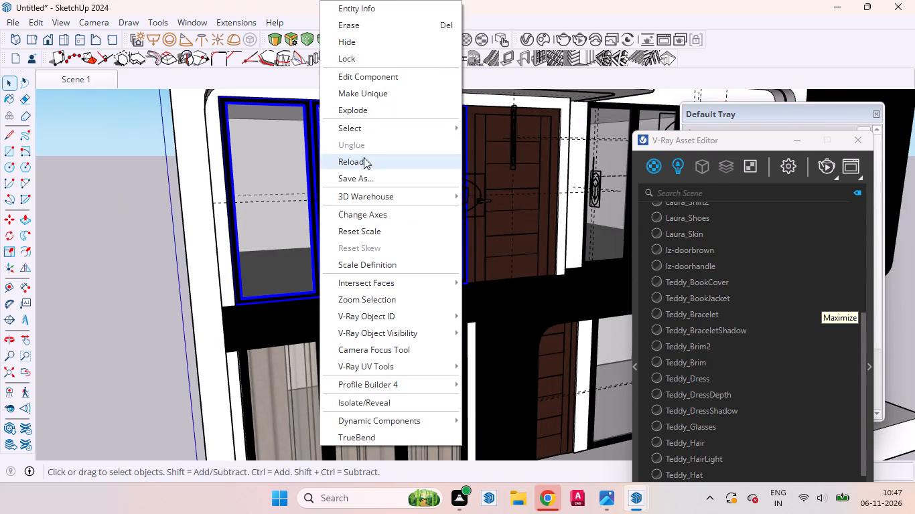
click(352, 46)
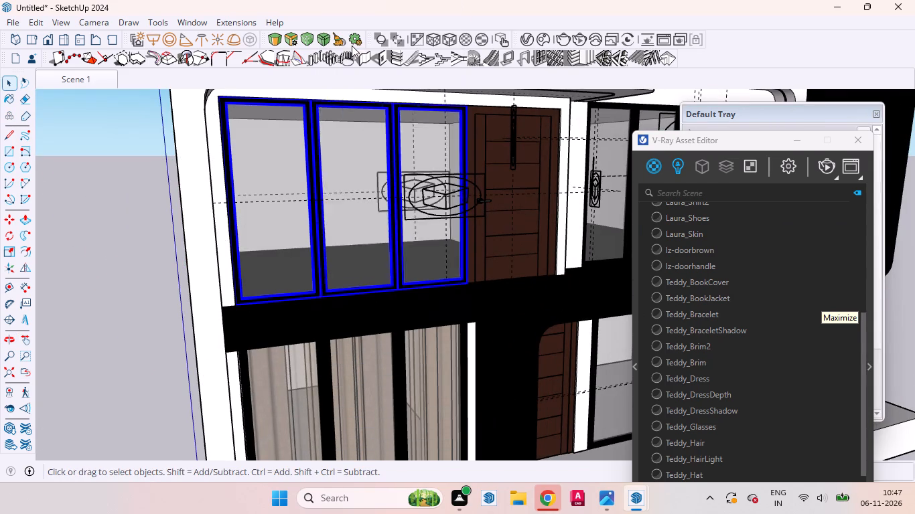
click(330, 371)
right_click(330, 371)
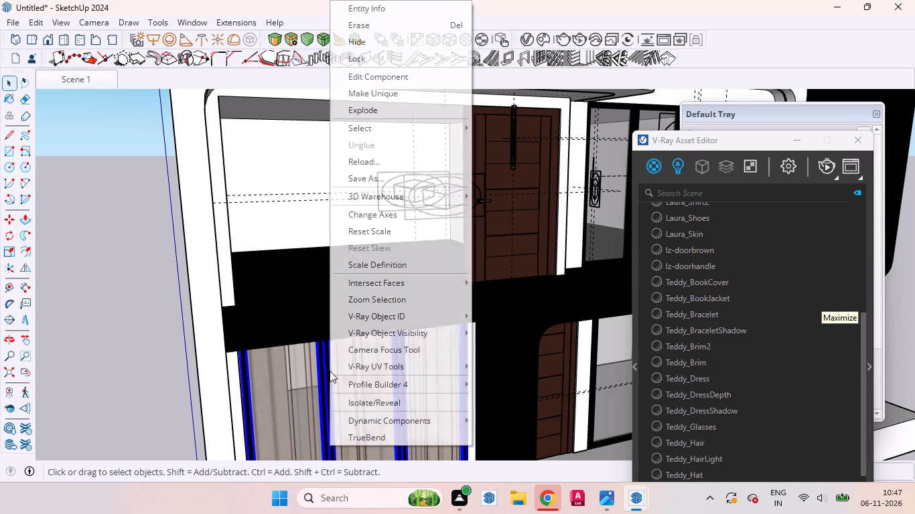
click(358, 46)
Copy the ground-floor curtain up to the upper-floor opening, from the lower opening's upper right front corner to the upper opening's top edge beside the door.
scroll(412, 216, down, 1)
scroll(412, 216, up, 1)
scroll(412, 216, down, 7)
middle_drag(419, 287, 393, 212)
scroll(408, 238, up, 13)
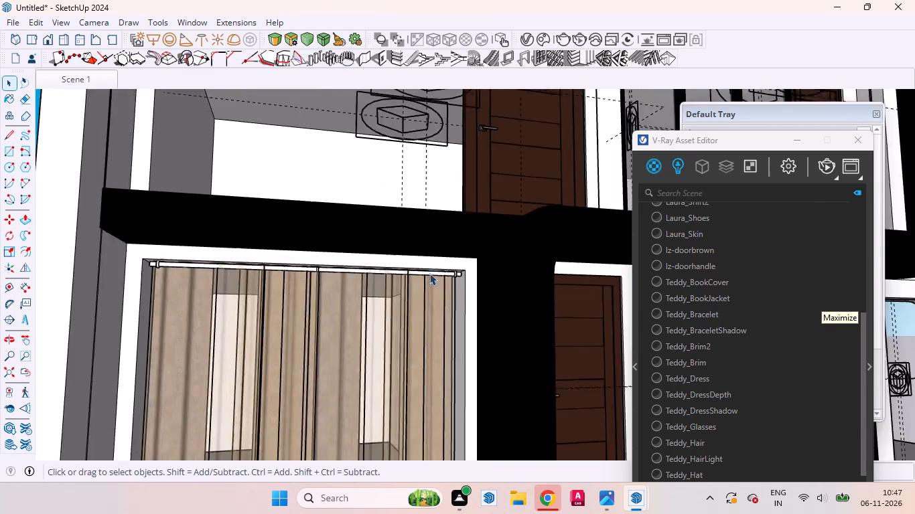
scroll(429, 273, up, 3)
click(468, 272)
scroll(467, 272, up, 8)
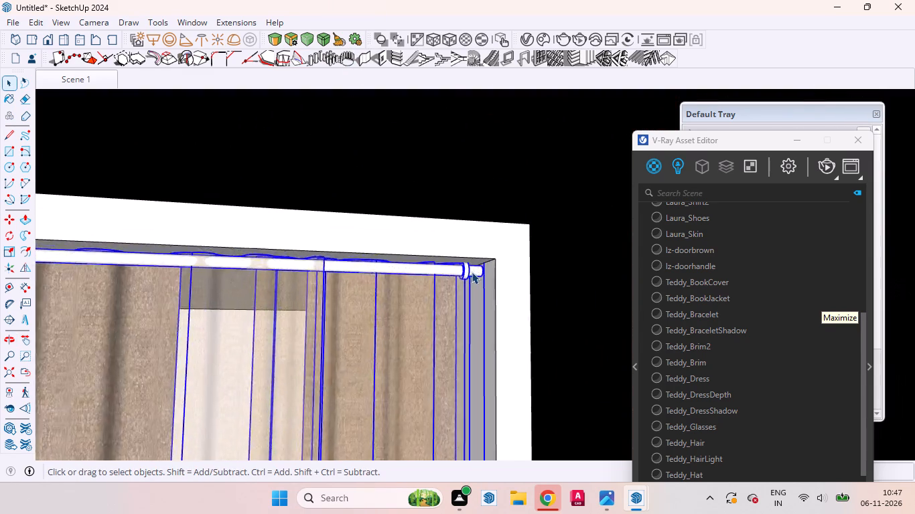
scroll(472, 272, up, 7)
key(m)
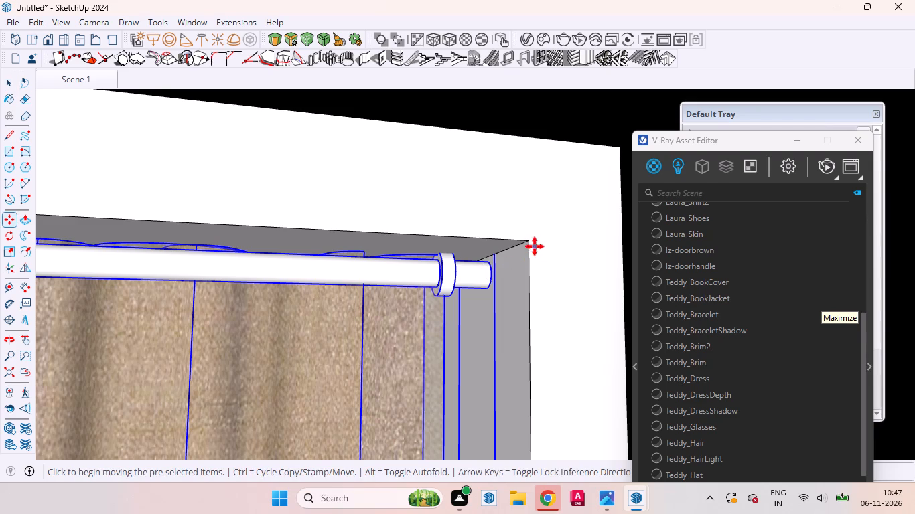
click(529, 240)
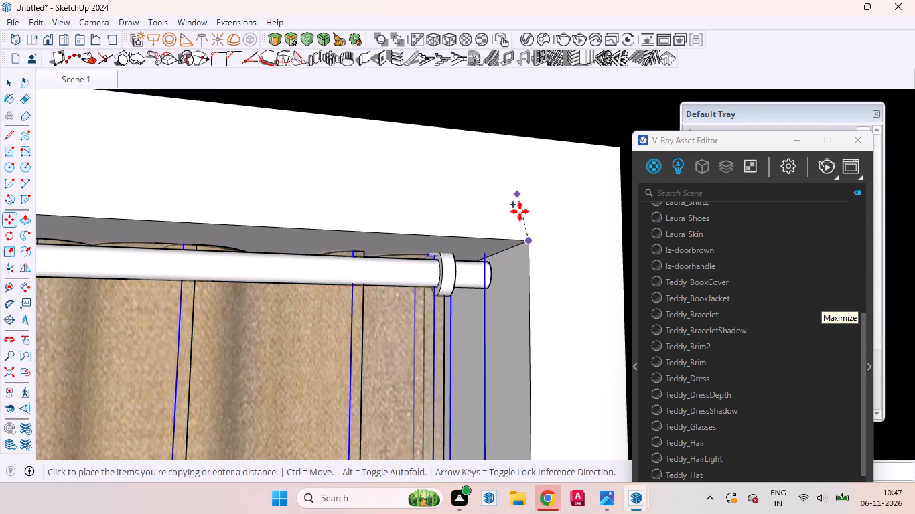
scroll(523, 228, down, 20)
scroll(523, 228, down, 20)
scroll(523, 228, down, 2)
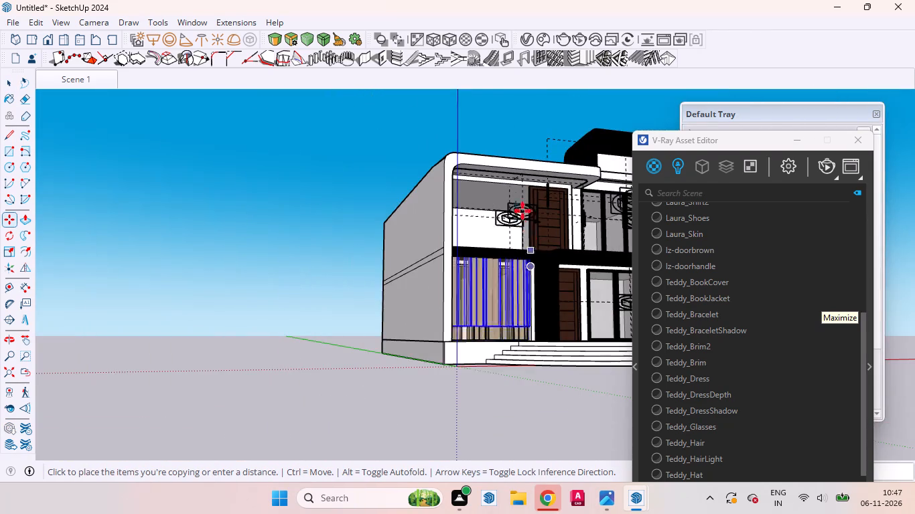
scroll(522, 201, up, 20)
scroll(559, 161, down, 2)
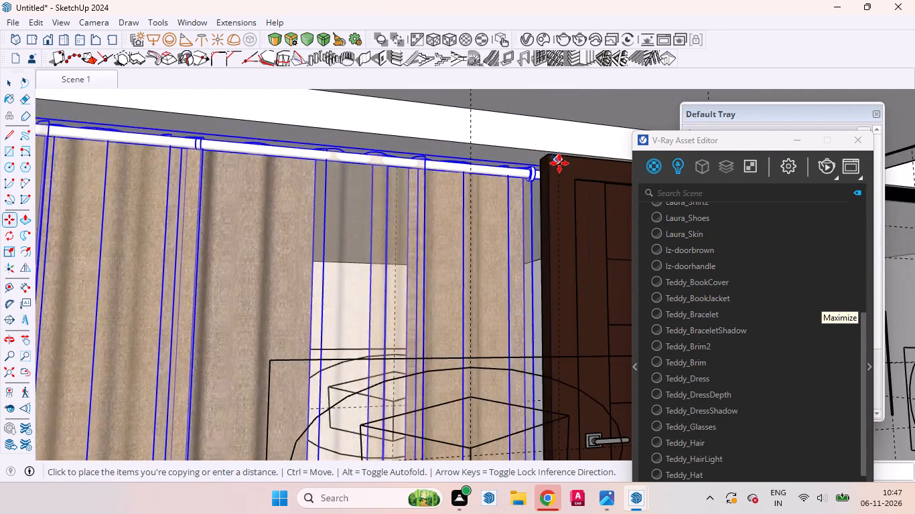
scroll(559, 163, down, 3)
scroll(555, 159, up, 13)
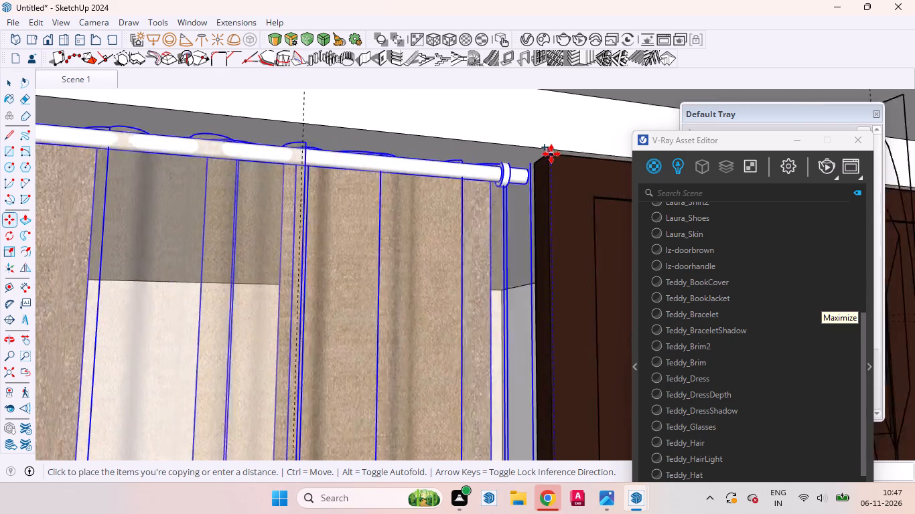
scroll(551, 154, up, 6)
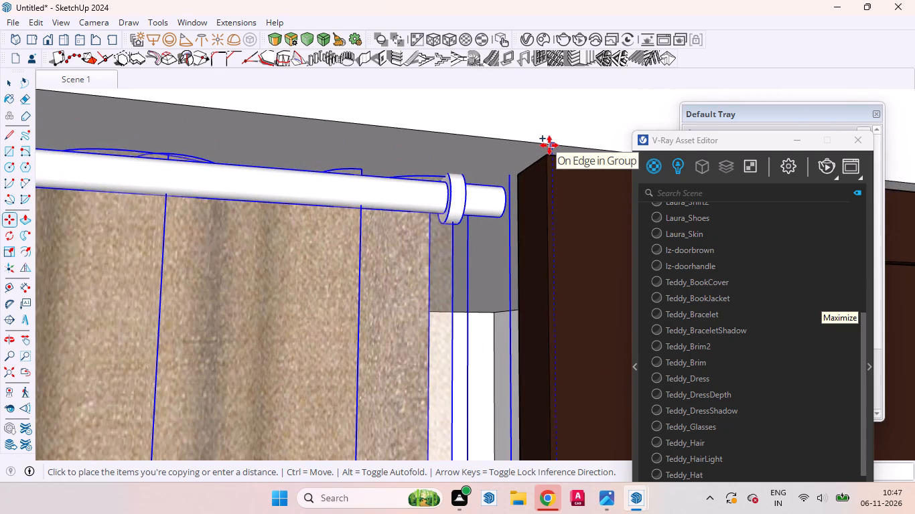
click(549, 145)
scroll(488, 218, down, 20)
scroll(488, 218, down, 15)
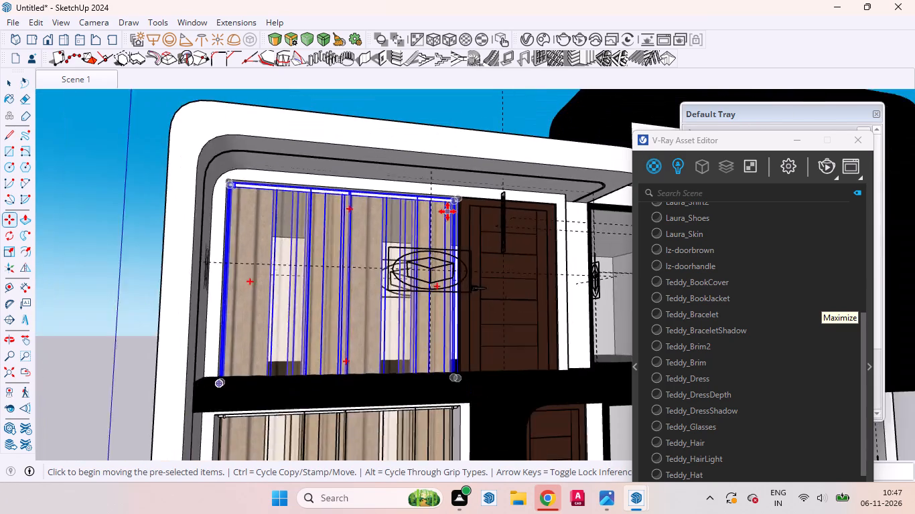
scroll(447, 211, down, 4)
key(space)
Scale the upper-floor curtain's bottom edge upward so its hem clears the floor slab.
middle_drag(385, 292, 377, 374)
scroll(374, 374, up, 1)
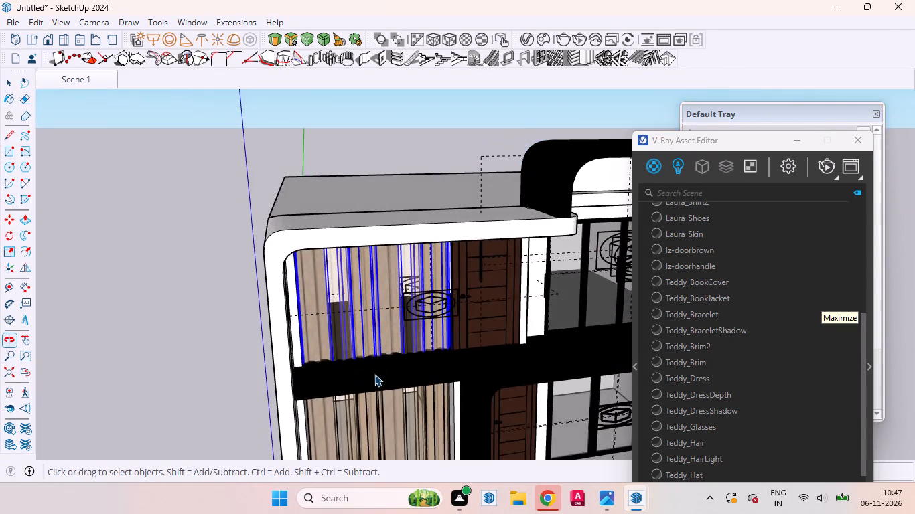
scroll(374, 374, down, 2)
scroll(374, 374, up, 14)
middle_drag(349, 363, 372, 333)
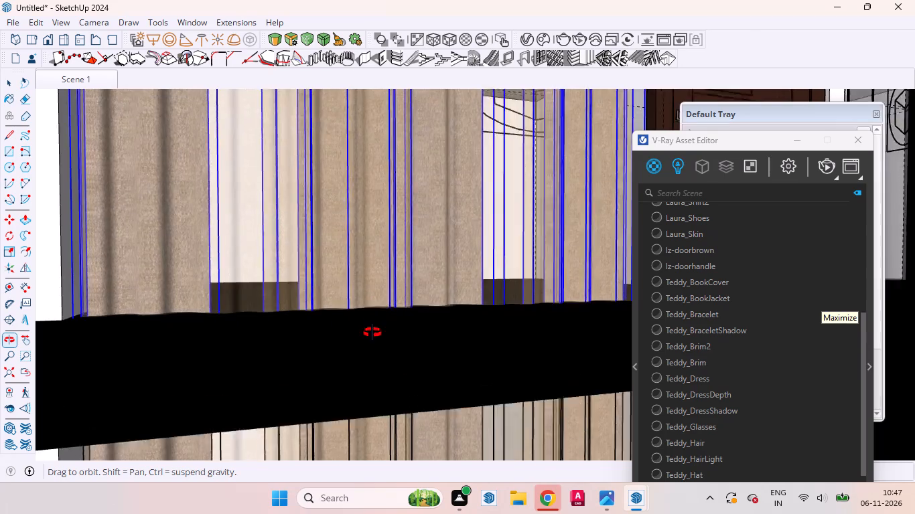
middle_drag(372, 333, 358, 304)
middle_drag(369, 279, 358, 364)
key(s)
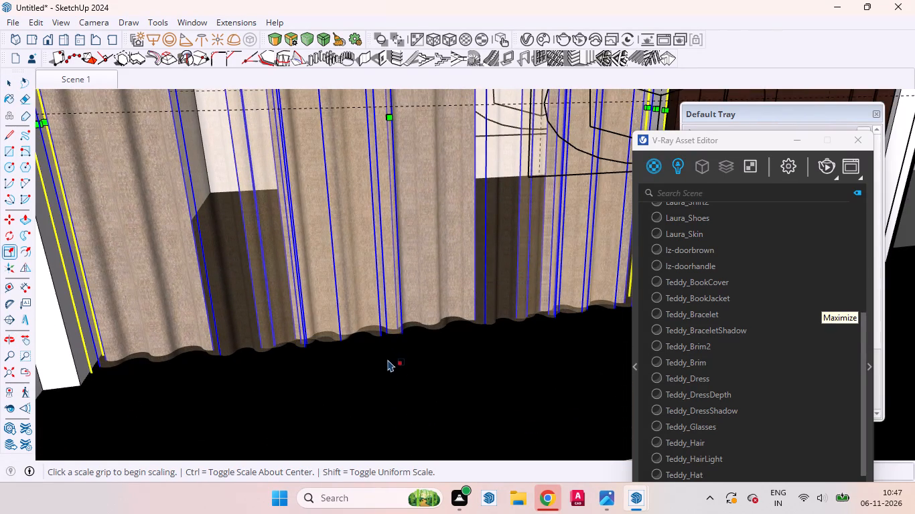
middle_drag(364, 325, 479, 341)
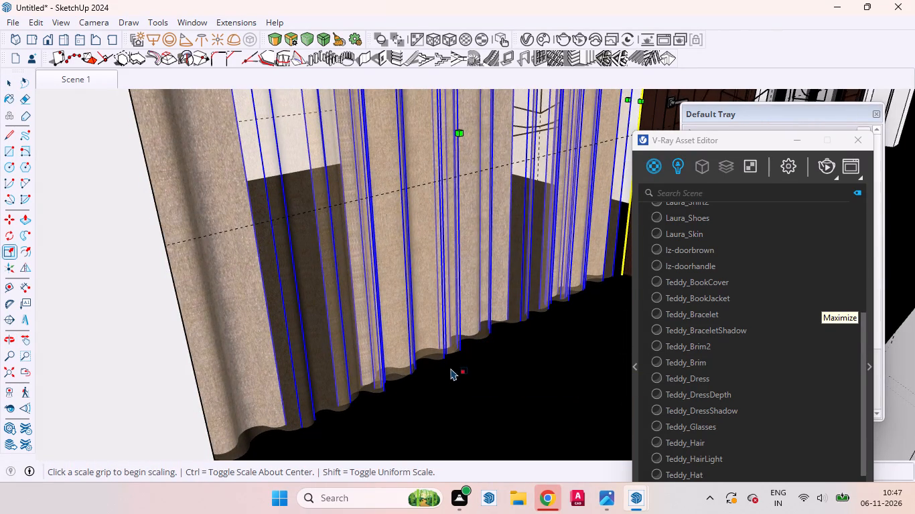
click(452, 363)
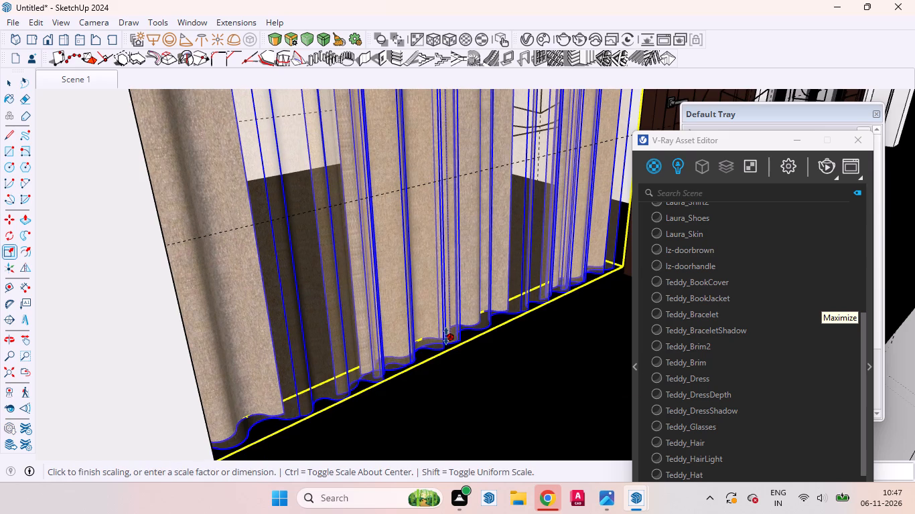
click(446, 335)
middle_drag(453, 365, 259, 301)
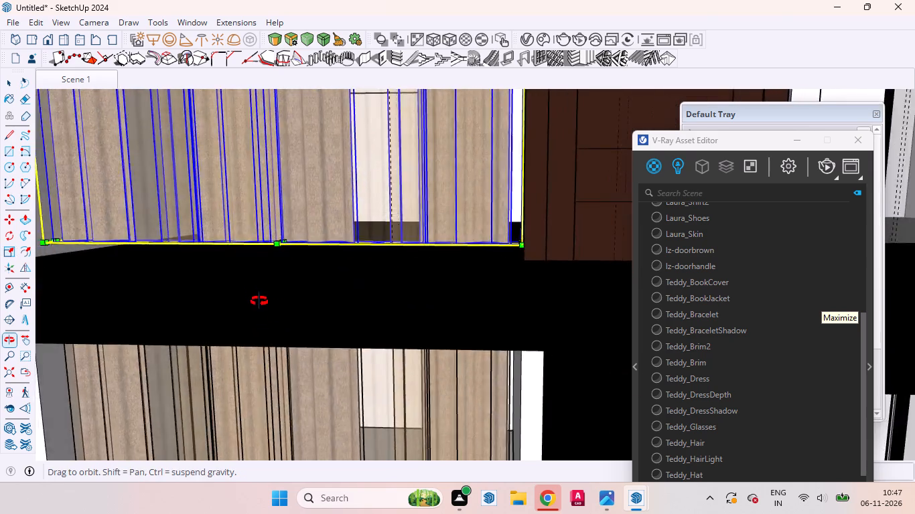
middle_drag(259, 301, 391, 349)
key(space)
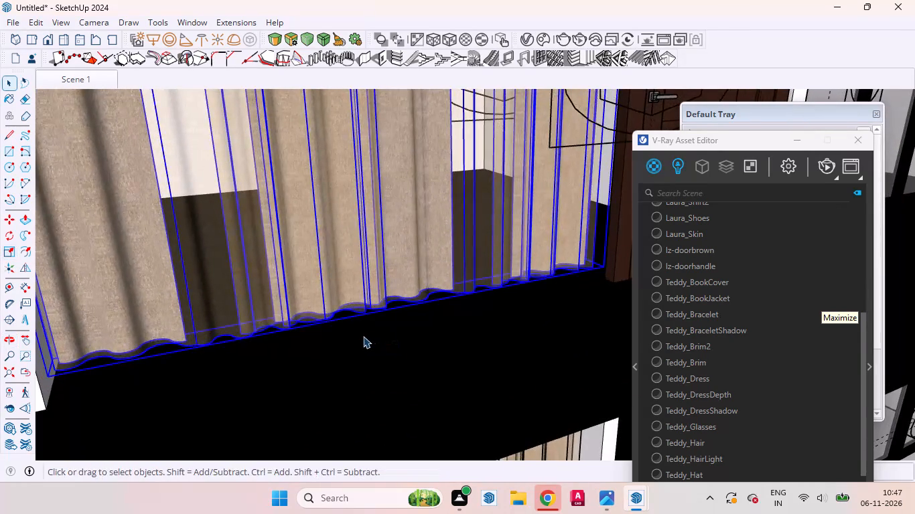
Examine the upper-floor curtain's hem against the floor slab from the front, side and inside the room.
scroll(339, 342, down, 11)
scroll(360, 277, up, 6)
middle_drag(378, 306, 160, 359)
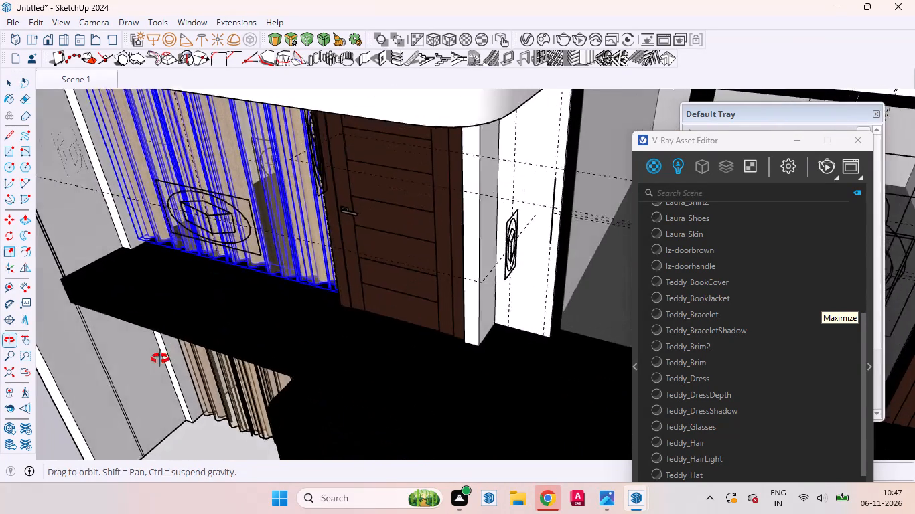
middle_drag(160, 359, 160, 335)
scroll(218, 229, up, 20)
scroll(218, 229, up, 7)
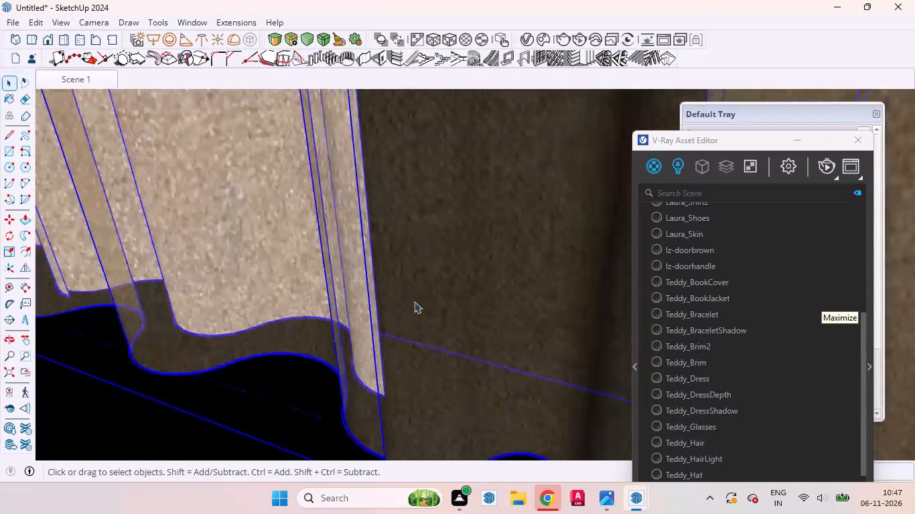
scroll(400, 268, down, 5)
scroll(348, 335, up, 1)
middle_drag(348, 335, 466, 189)
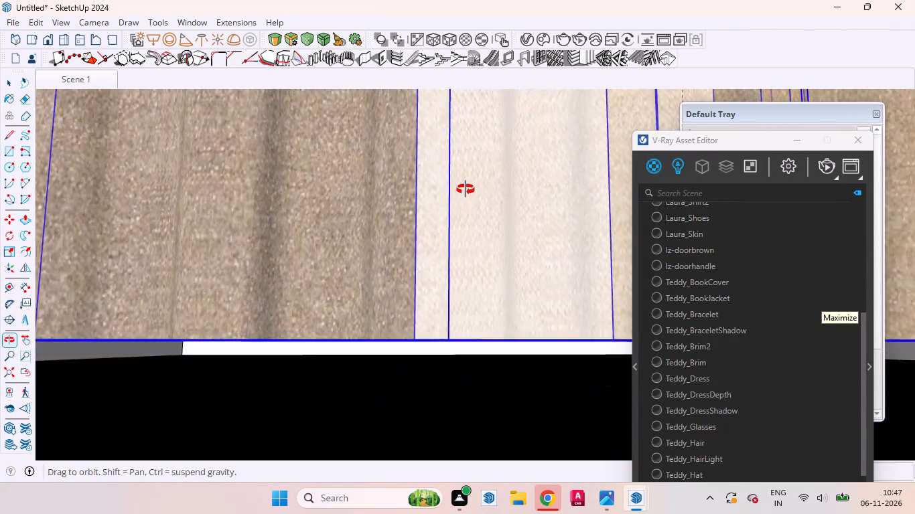
middle_drag(466, 189, 482, 189)
scroll(333, 353, up, 5)
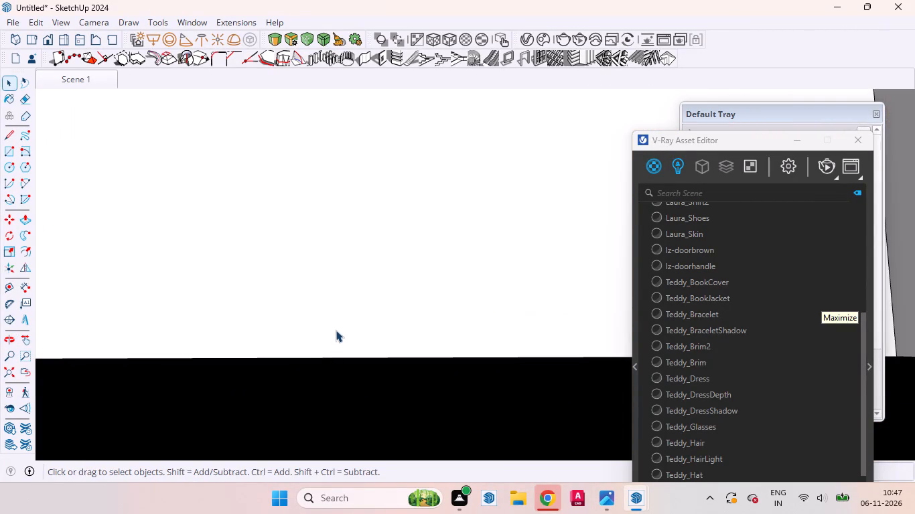
middle_drag(336, 339, 571, 414)
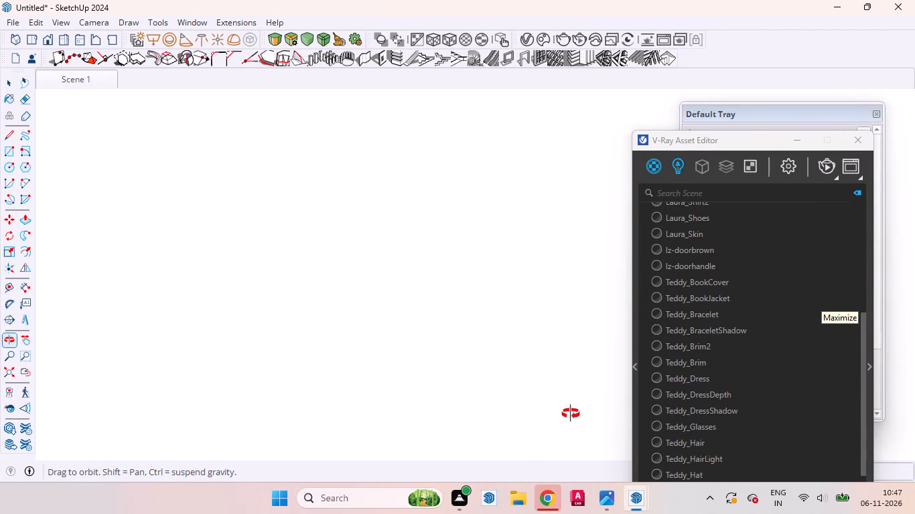
middle_drag(571, 414, 138, 406)
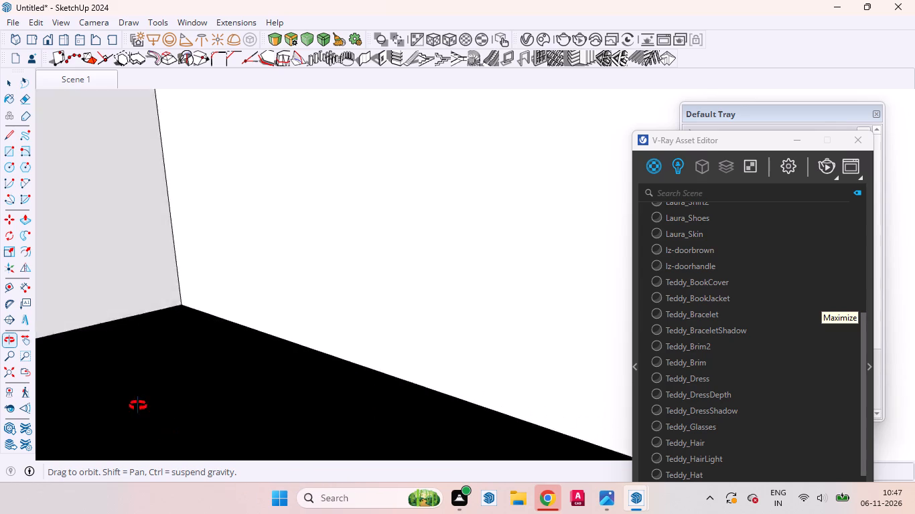
middle_drag(138, 406, 248, 410)
scroll(285, 338, down, 7)
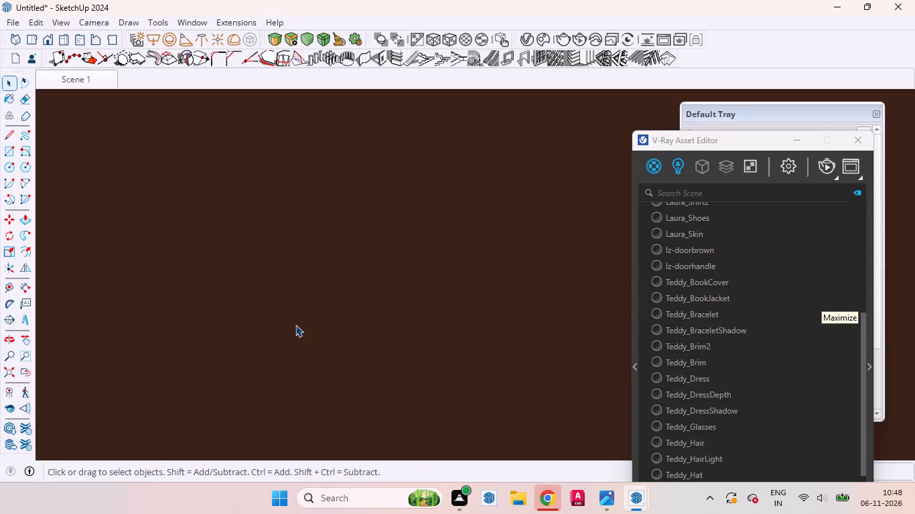
Examine how the upper-floor curtain sits in its opening, checking the hem and top rail from outside.
scroll(295, 325, down, 4)
scroll(295, 325, up, 1)
scroll(295, 325, down, 2)
click(24, 369)
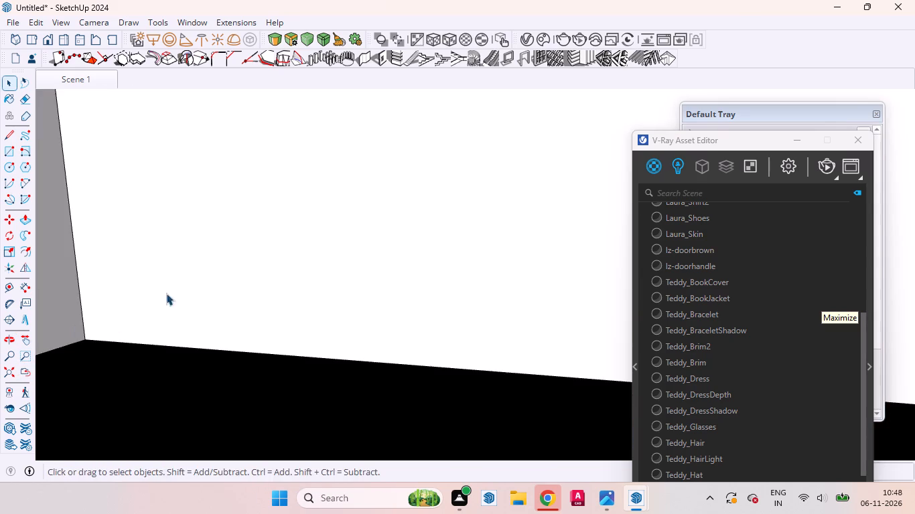
middle_drag(158, 276, 295, 343)
scroll(267, 286, down, 20)
scroll(267, 286, down, 1)
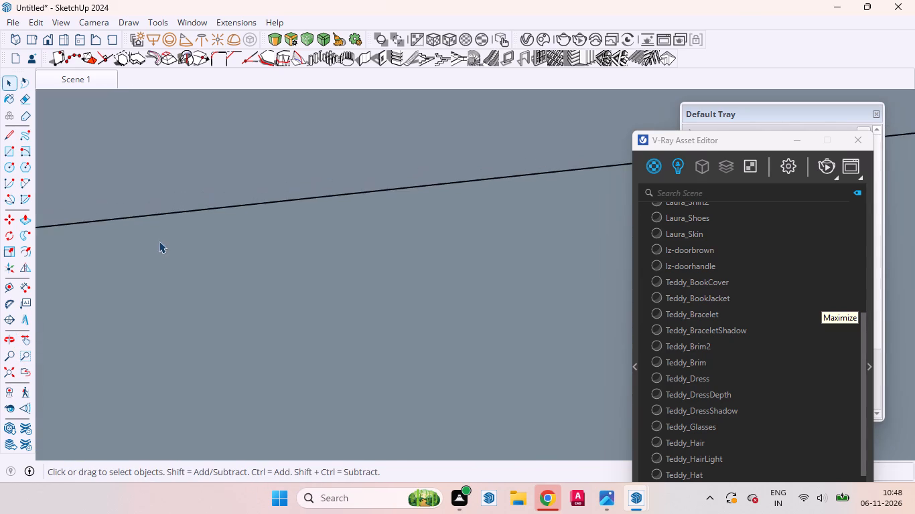
scroll(159, 241, down, 3)
scroll(156, 240, down, 20)
scroll(156, 240, down, 20)
scroll(156, 240, down, 2)
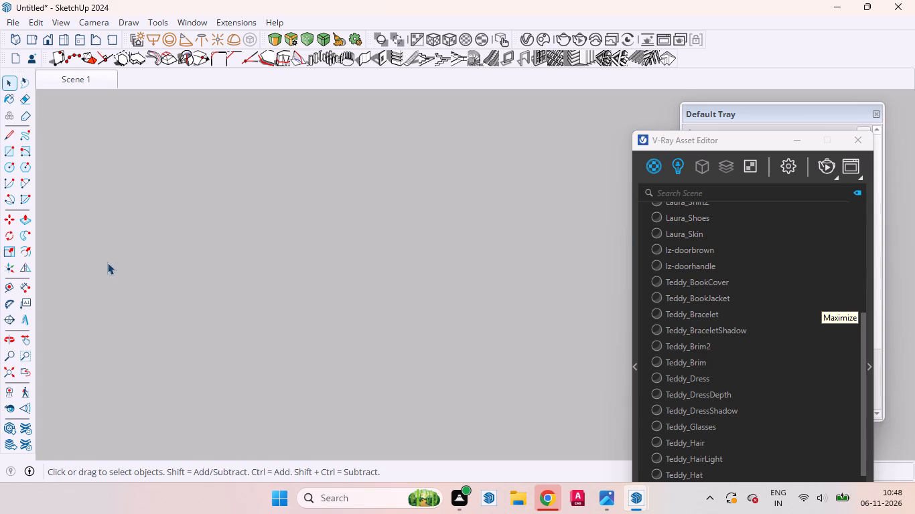
scroll(107, 262, down, 11)
click(25, 368)
scroll(169, 299, down, 20)
scroll(169, 299, down, 1)
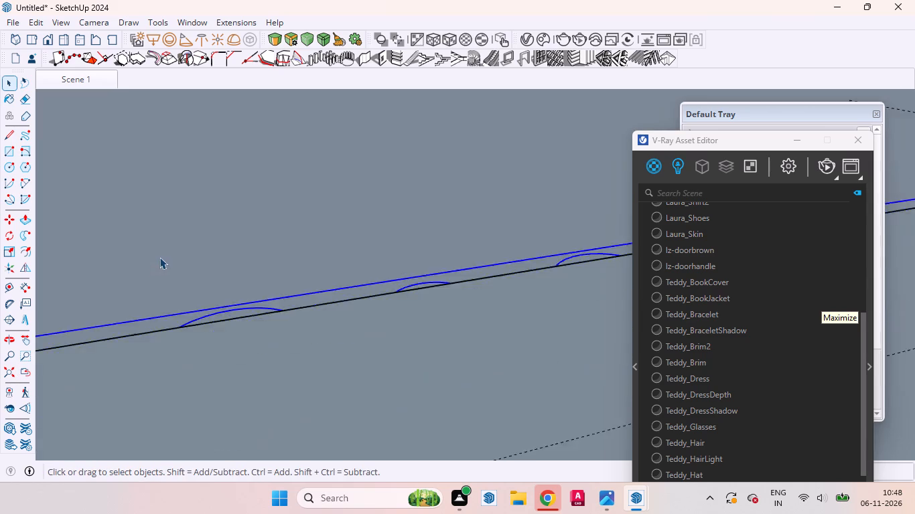
scroll(159, 257, down, 20)
scroll(159, 257, down, 20)
scroll(159, 257, down, 11)
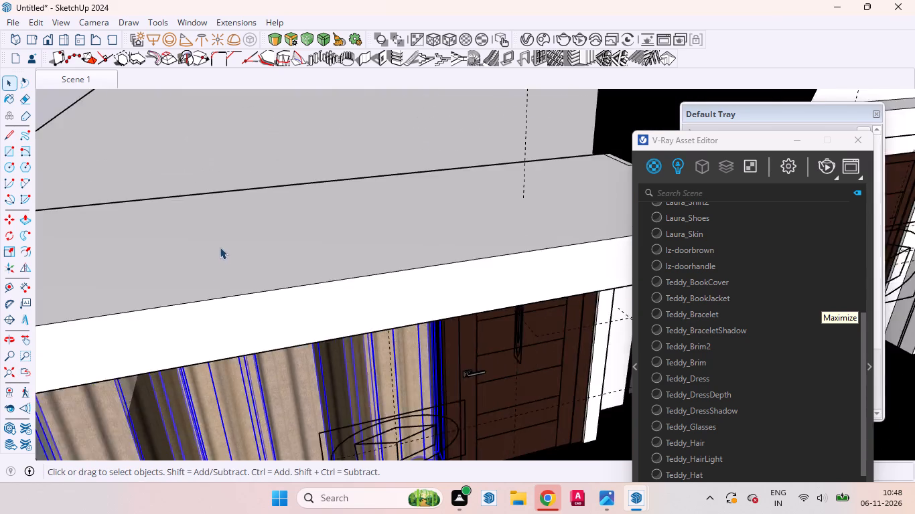
scroll(220, 247, down, 17)
scroll(258, 265, up, 13)
middle_drag(319, 220, 365, 161)
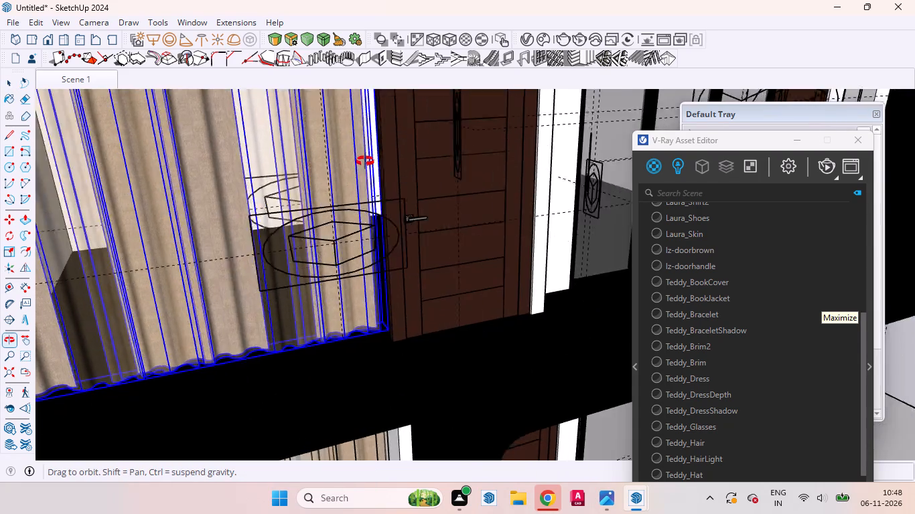
middle_drag(365, 161, 329, 152)
middle_drag(320, 152, 309, 152)
scroll(210, 251, down, 11)
scroll(157, 201, up, 9)
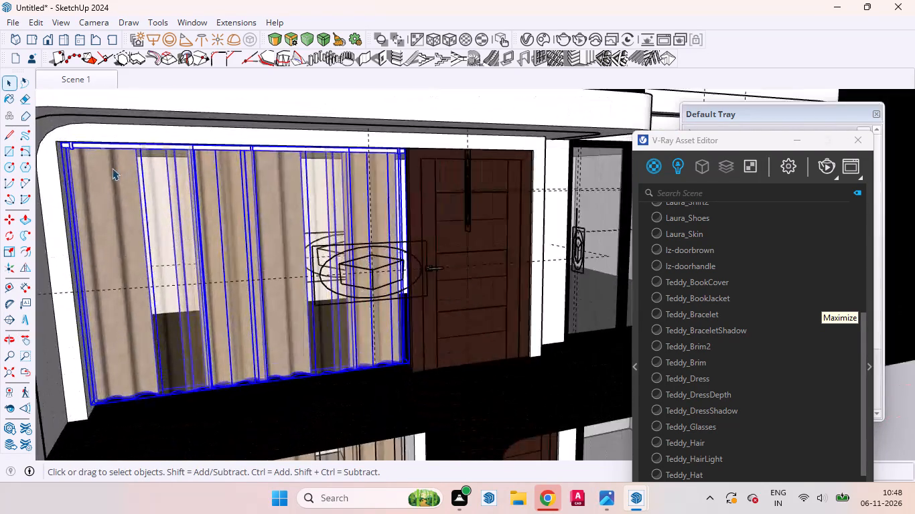
middle_drag(84, 167, 13, 112)
scroll(89, 128, up, 10)
scroll(173, 163, down, 9)
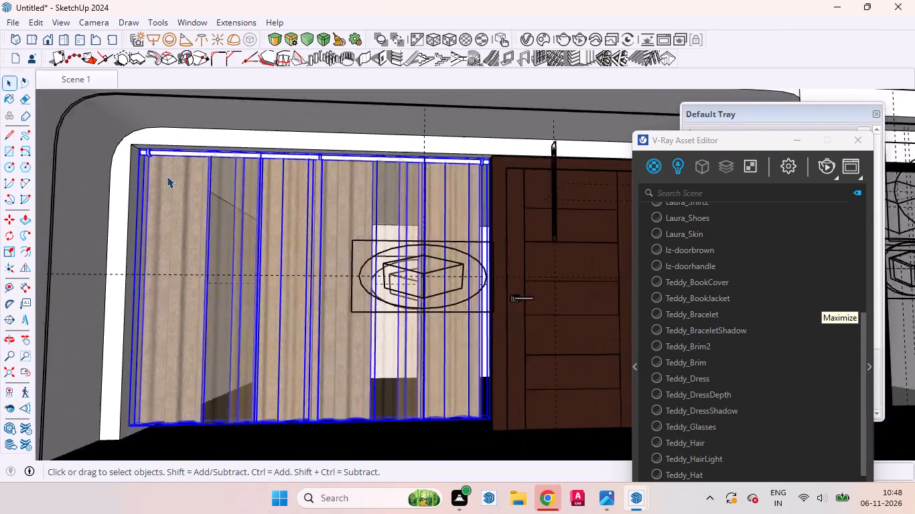
scroll(167, 176, down, 8)
Move the upper-floor curtain deeper into its opening, using the opening's upper front corner away from the door as the base point.
middle_drag(214, 189, 62, 240)
scroll(223, 172, up, 5)
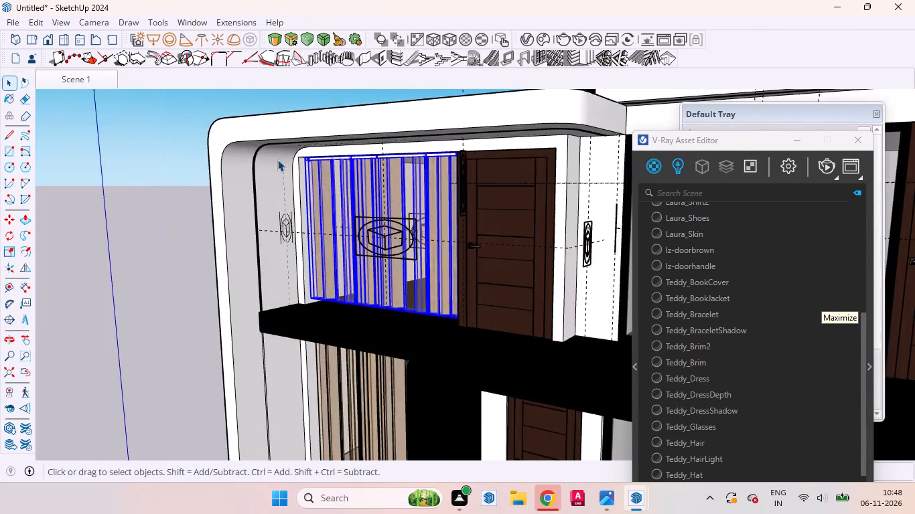
scroll(277, 159, up, 14)
middle_drag(287, 195, 219, 133)
scroll(242, 153, up, 2)
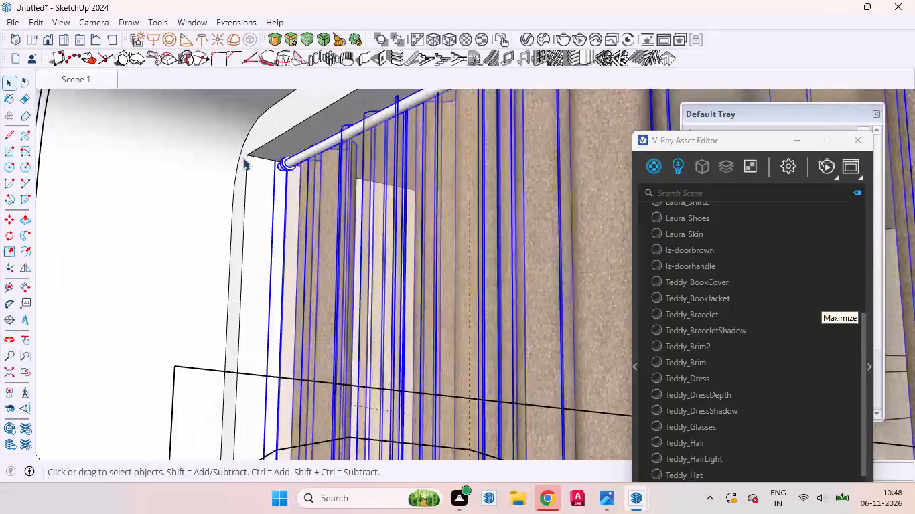
scroll(243, 158, up, 5)
key(m)
scroll(265, 179, up, 6)
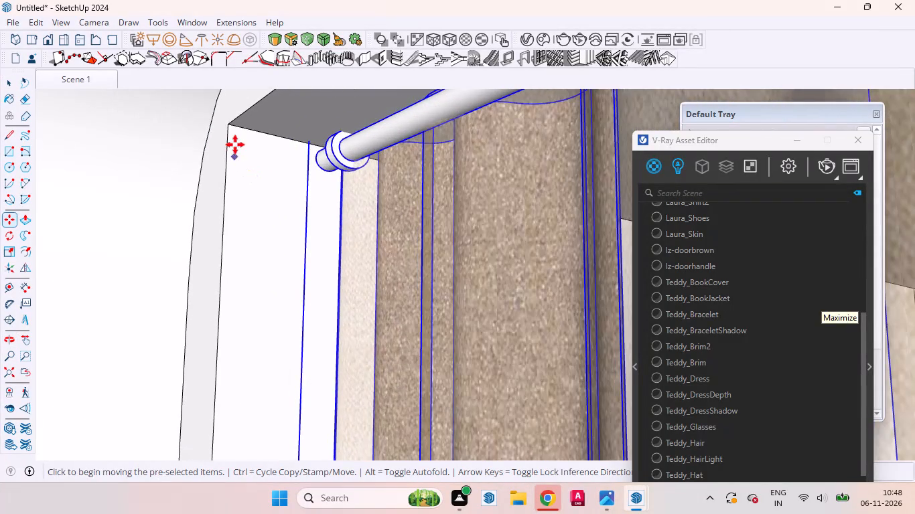
click(230, 128)
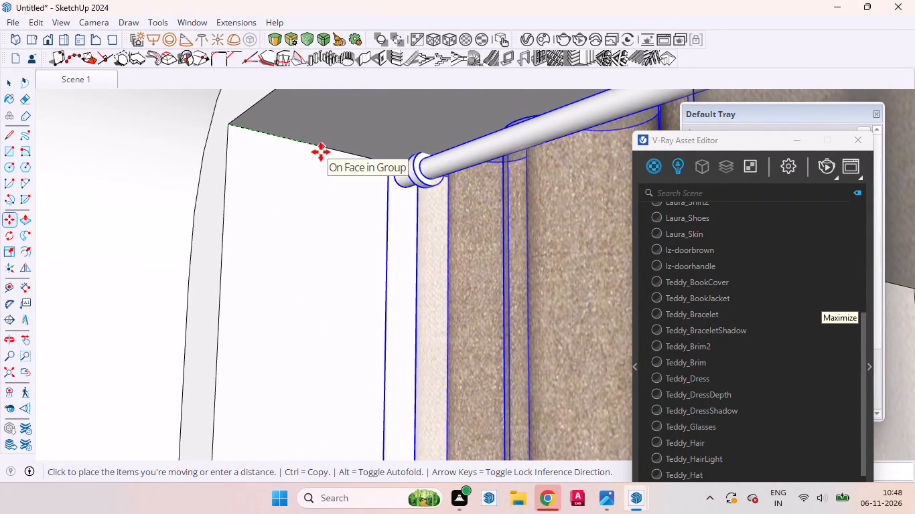
click(321, 152)
key(space)
Unhide the last hidden three-panel windows in front of the two curtains, and clear the selection.
scroll(318, 154, down, 13)
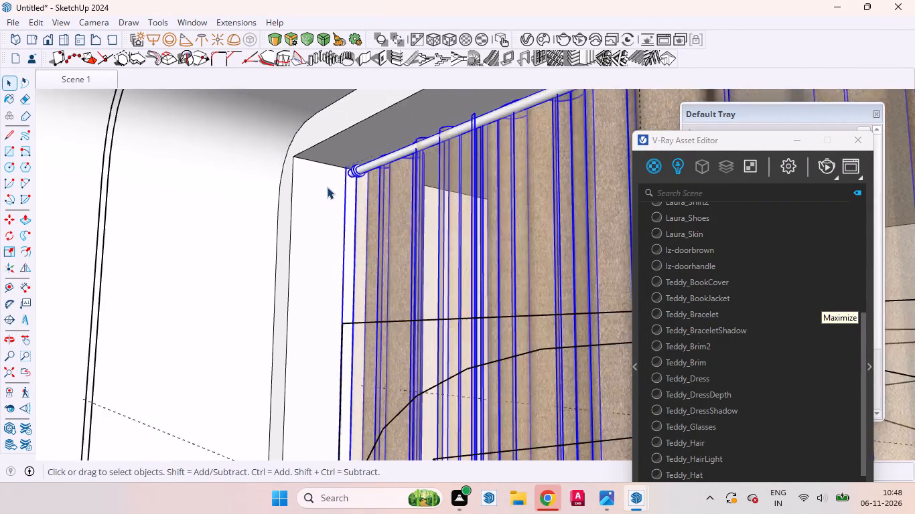
scroll(327, 187, down, 5)
middle_drag(338, 205, 421, 241)
scroll(422, 241, up, 1)
scroll(399, 221, down, 15)
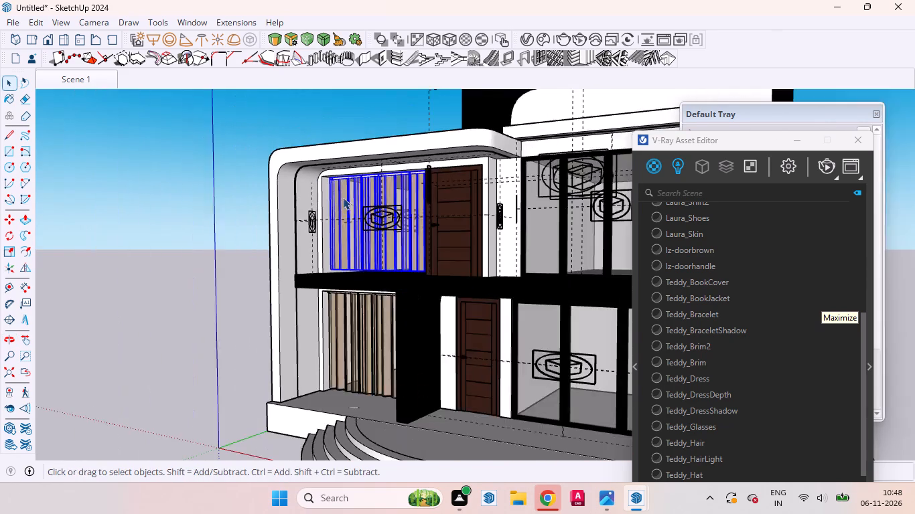
middle_drag(366, 209, 589, 170)
scroll(313, 124, up, 6)
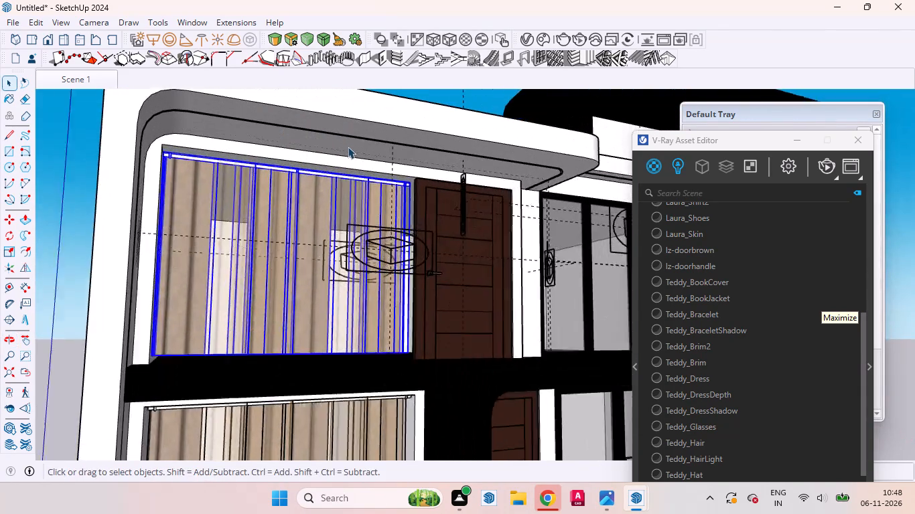
scroll(348, 147, up, 1)
scroll(344, 155, down, 1)
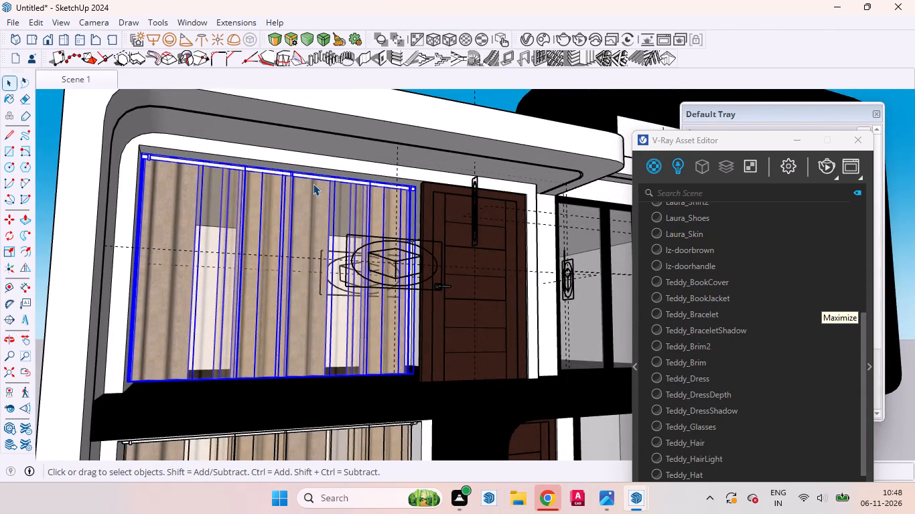
click(33, 21)
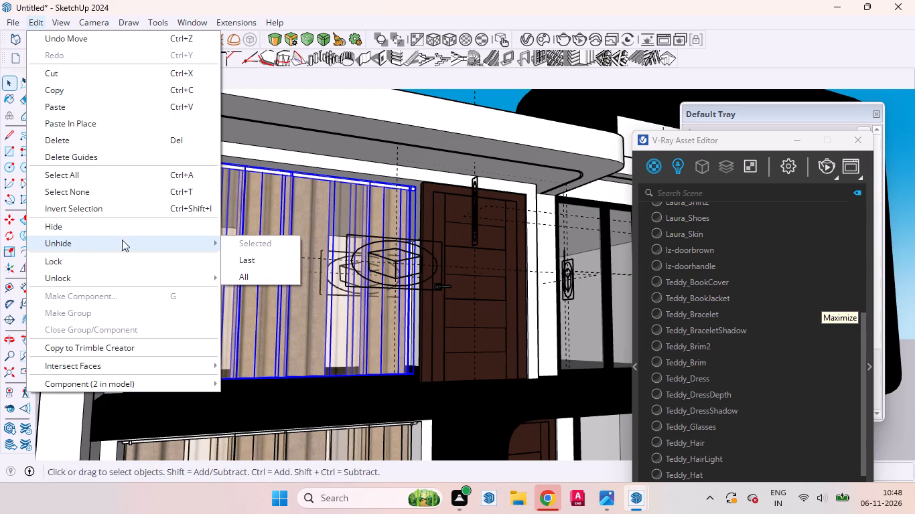
click(273, 262)
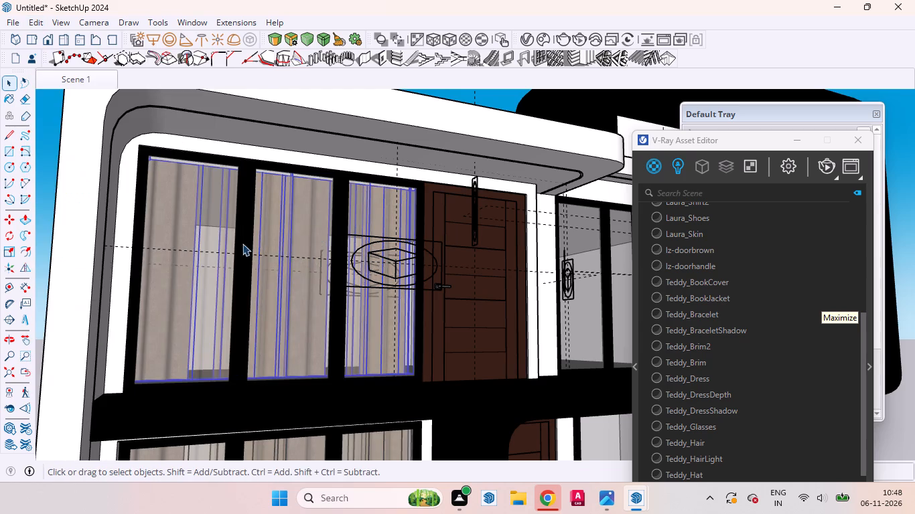
scroll(242, 244, down, 17)
click(148, 256)
Examine the two curtained windows and the rest of the front facade.
scroll(234, 247, up, 7)
scroll(236, 248, down, 1)
scroll(302, 270, up, 5)
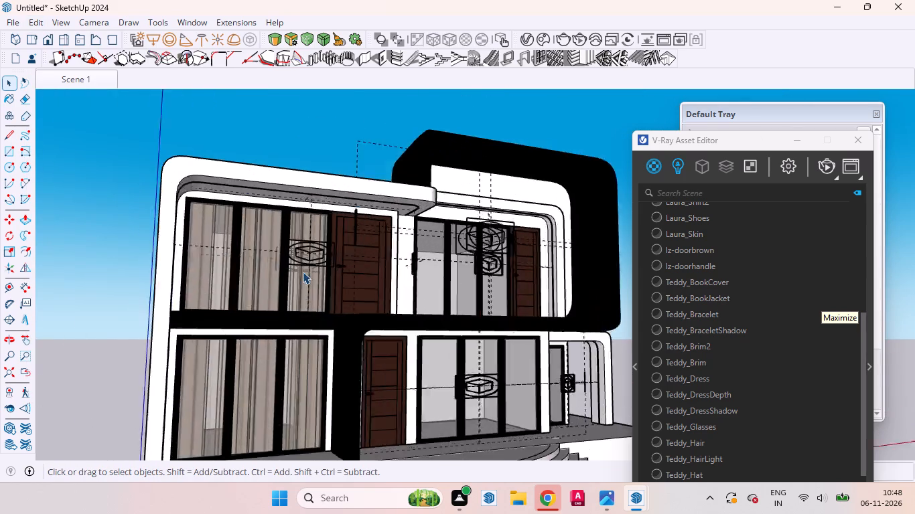
middle_drag(276, 291, 153, 331)
scroll(153, 319, up, 1)
scroll(186, 229, down, 10)
scroll(283, 240, up, 8)
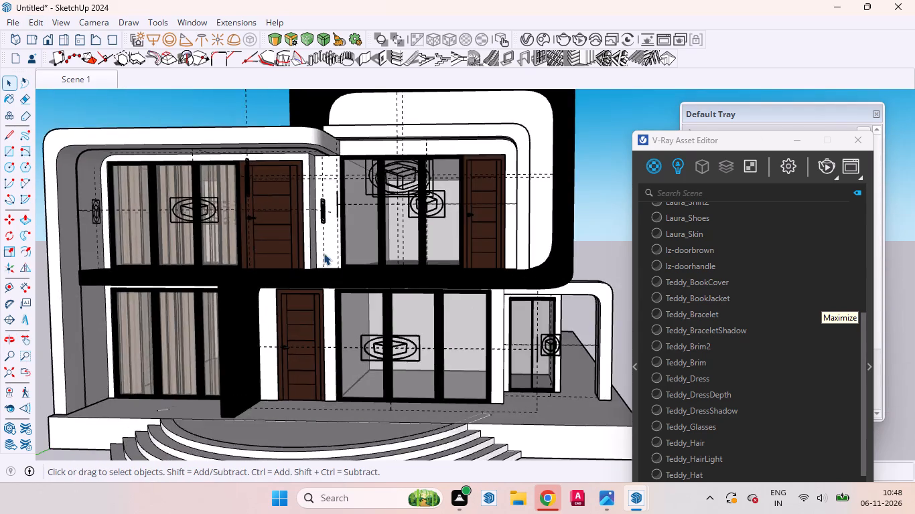
Hide the three-panel window in the uncurtained upper-floor opening between the two doors.
middle_drag(350, 260, 424, 259)
scroll(356, 249, down, 12)
scroll(324, 225, up, 10)
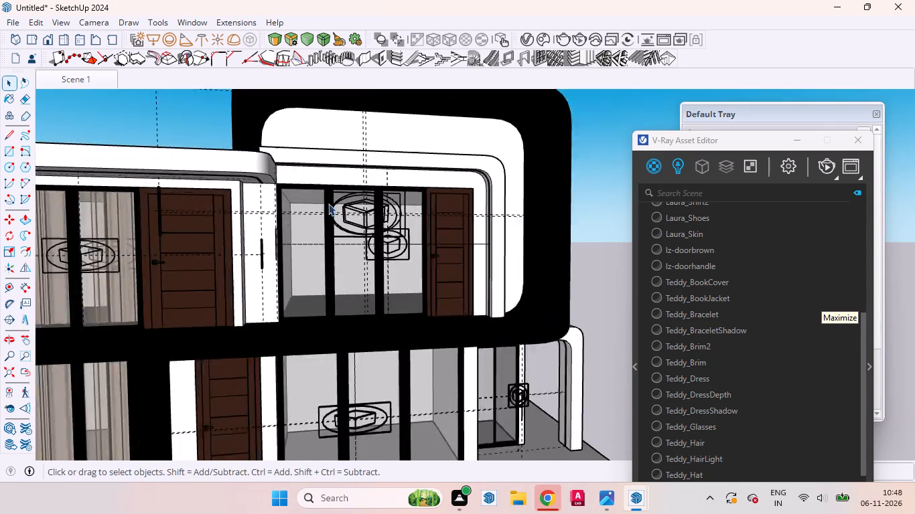
scroll(328, 203, up, 12)
middle_drag(306, 211, 307, 284)
scroll(274, 248, down, 15)
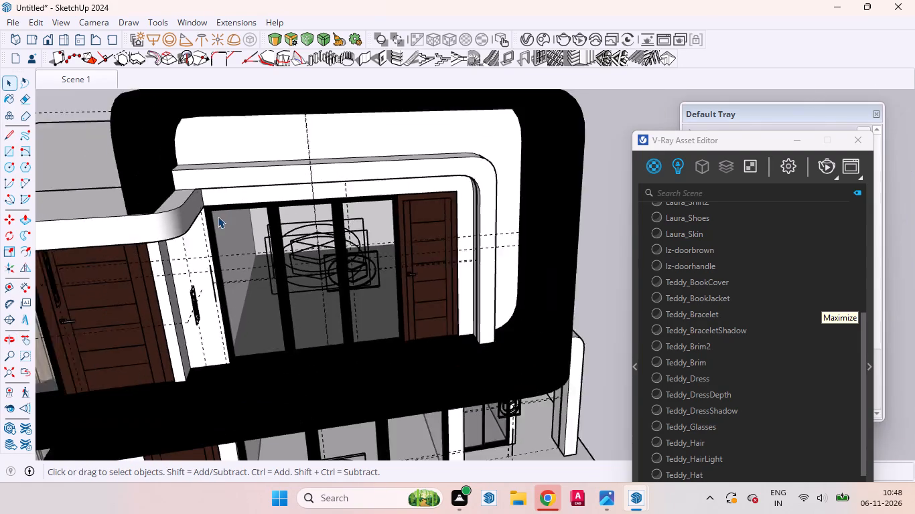
scroll(218, 216, down, 1)
middle_drag(326, 222, 145, 177)
scroll(234, 176, up, 8)
scroll(331, 178, down, 2)
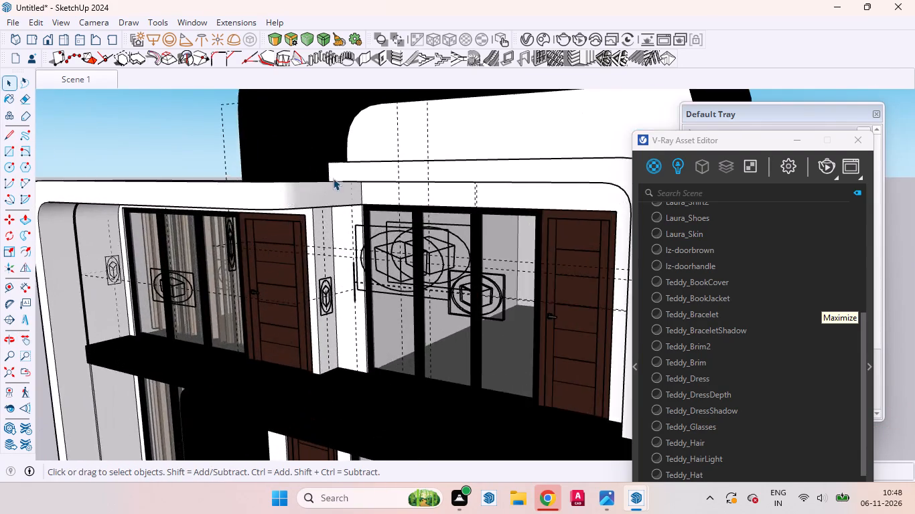
scroll(333, 178, down, 3)
scroll(352, 181, up, 15)
middle_drag(322, 229, 397, 178)
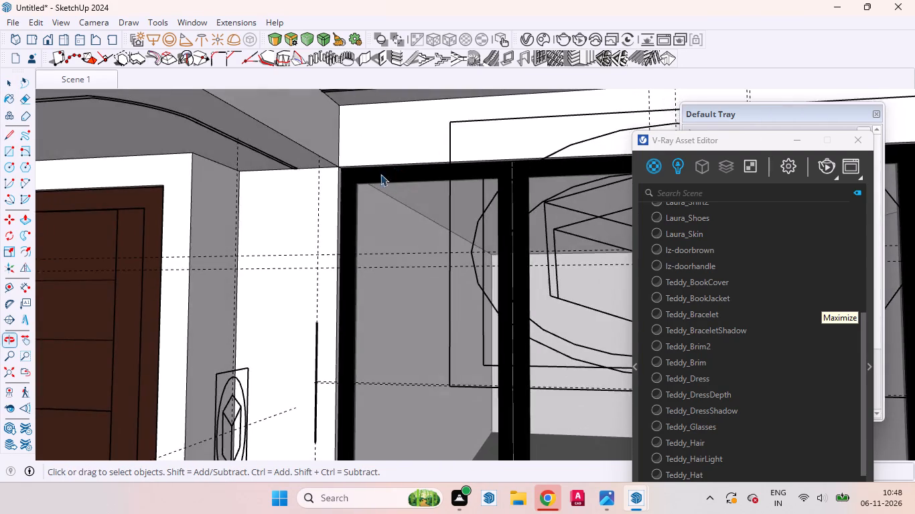
scroll(364, 177, up, 6)
click(354, 179)
right_click(352, 177)
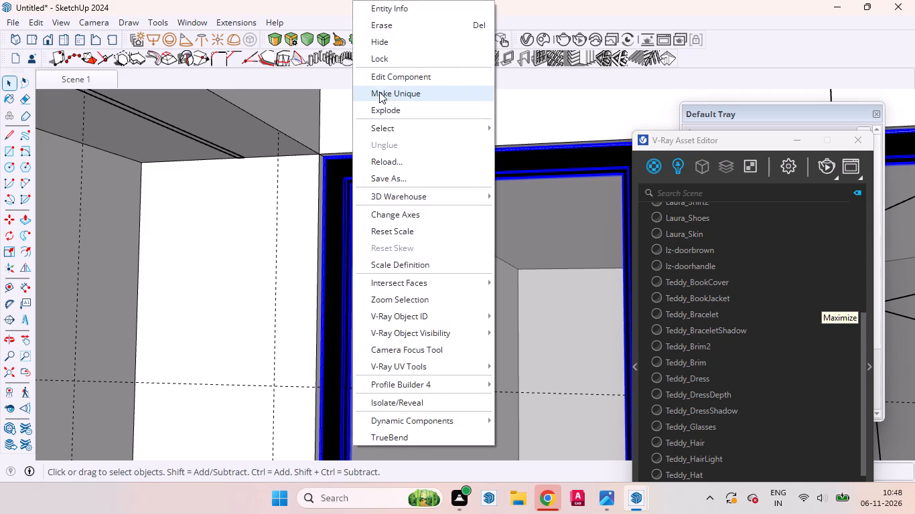
click(378, 46)
Hide the matching three-panel window in the uncurtained ground-floor opening below it.
scroll(366, 174, down, 12)
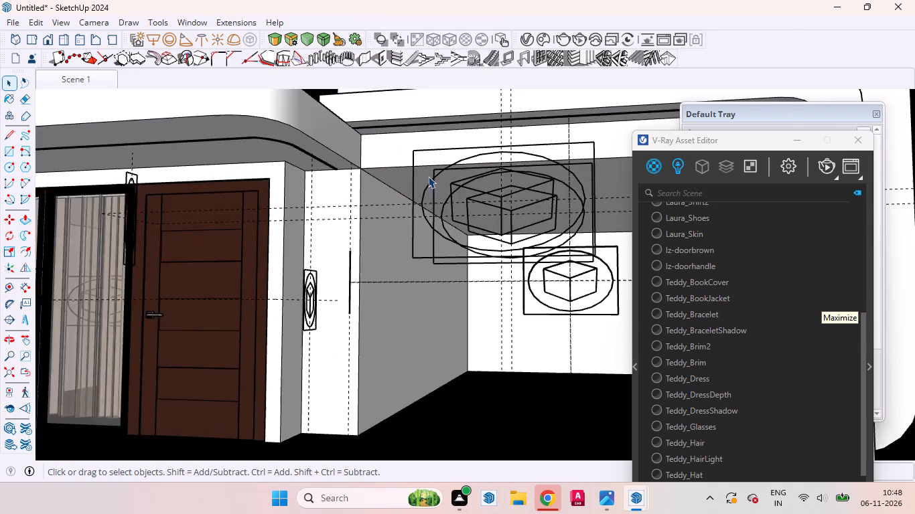
scroll(428, 176, down, 6)
middle_drag(397, 244, 539, 284)
scroll(265, 242, down, 6)
scroll(259, 230, up, 1)
scroll(257, 227, down, 6)
scroll(482, 325, up, 3)
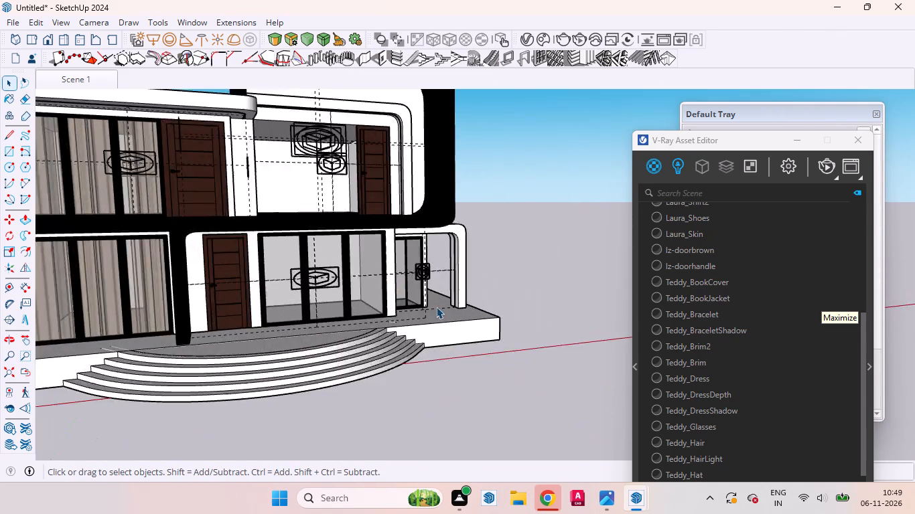
scroll(436, 307, up, 12)
click(224, 210)
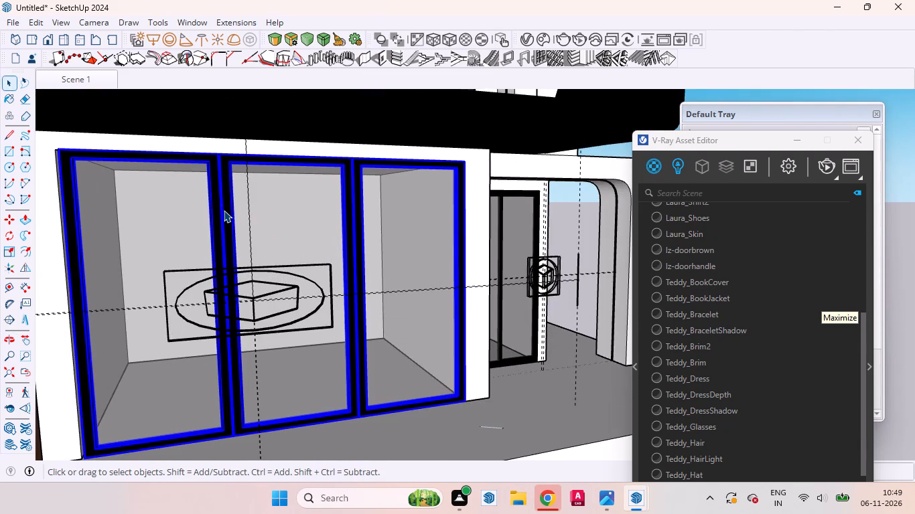
right_click(223, 210)
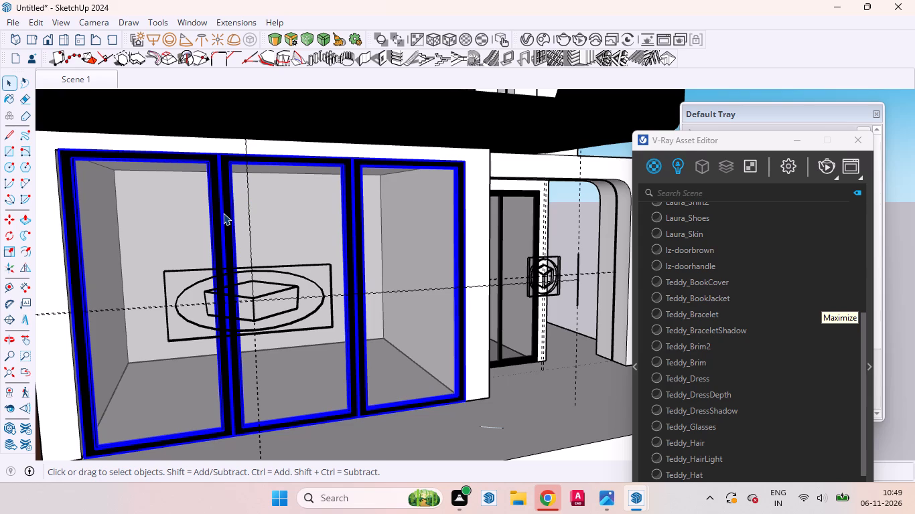
right_click(223, 213)
click(244, 45)
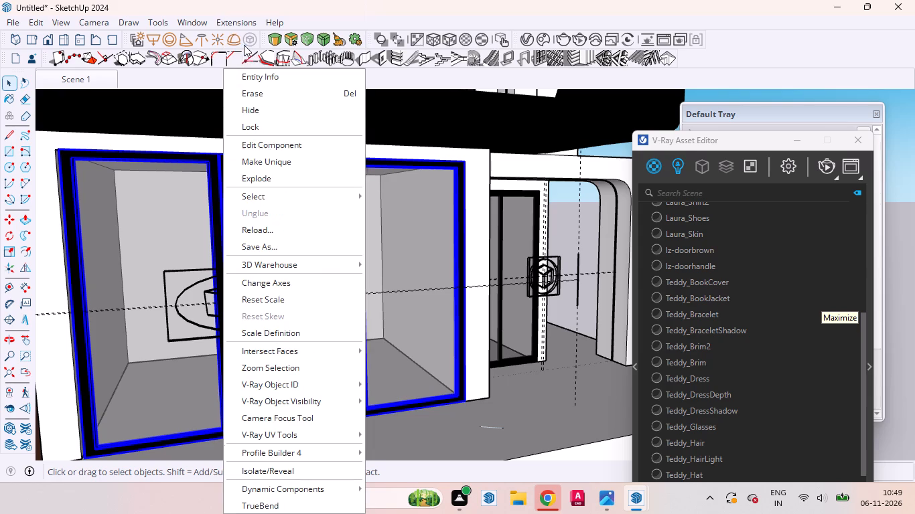
scroll(297, 225, down, 9)
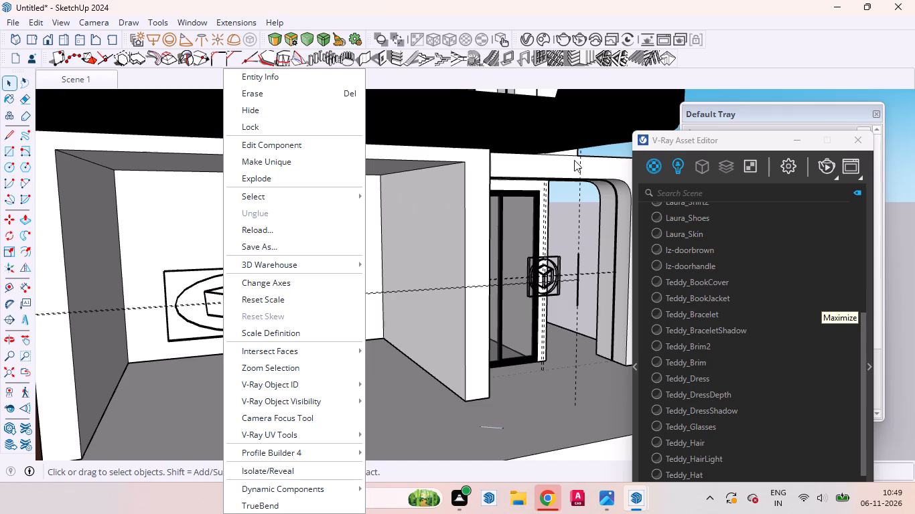
click(601, 149)
Hide the three-panel window in front of the already curtained upper-floor opening.
scroll(272, 267, down, 16)
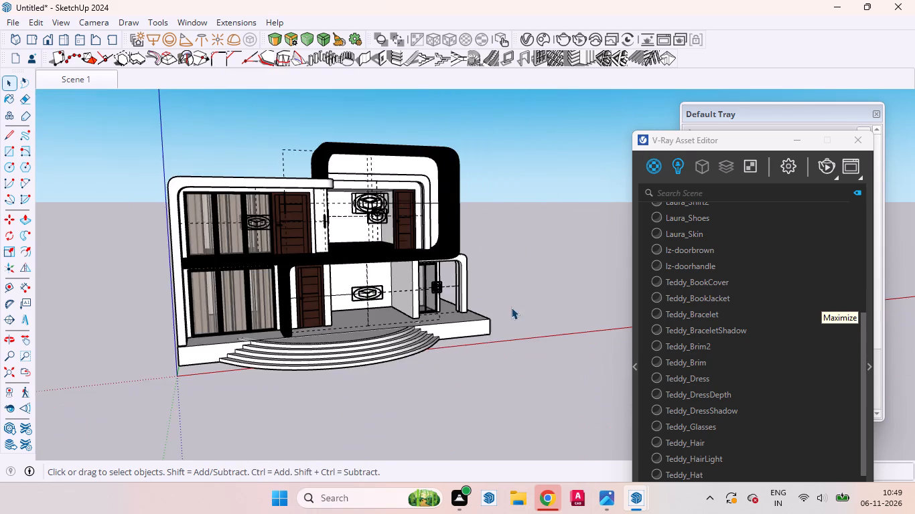
middle_drag(475, 329, 302, 346)
scroll(263, 224, up, 19)
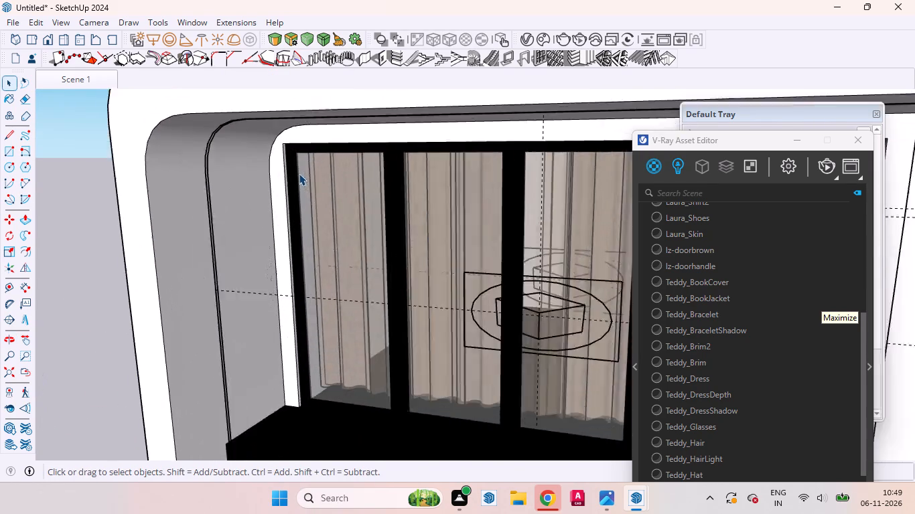
scroll(299, 173, up, 5)
click(293, 158)
right_click(291, 158)
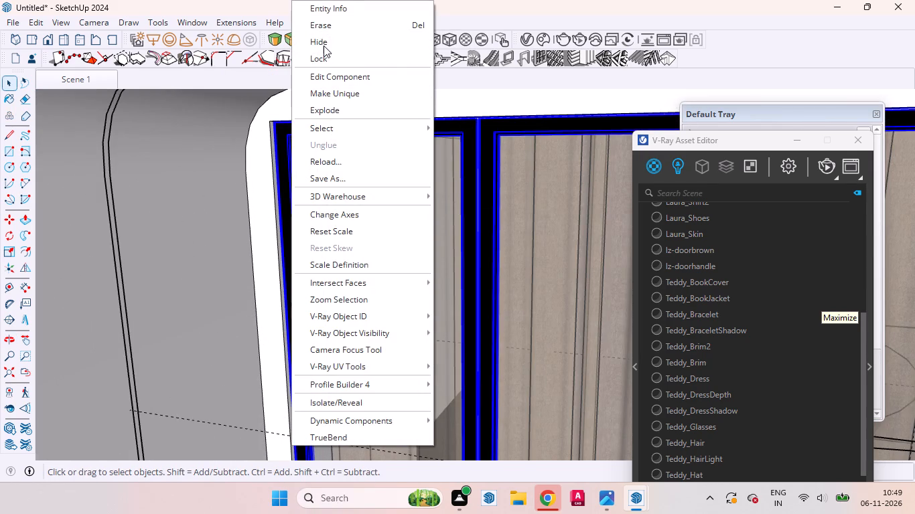
click(322, 40)
Copy the upper-floor curtain into the uncurtained opening between the two doors, snapping it to the opening's upper corner.
scroll(330, 110, down, 19)
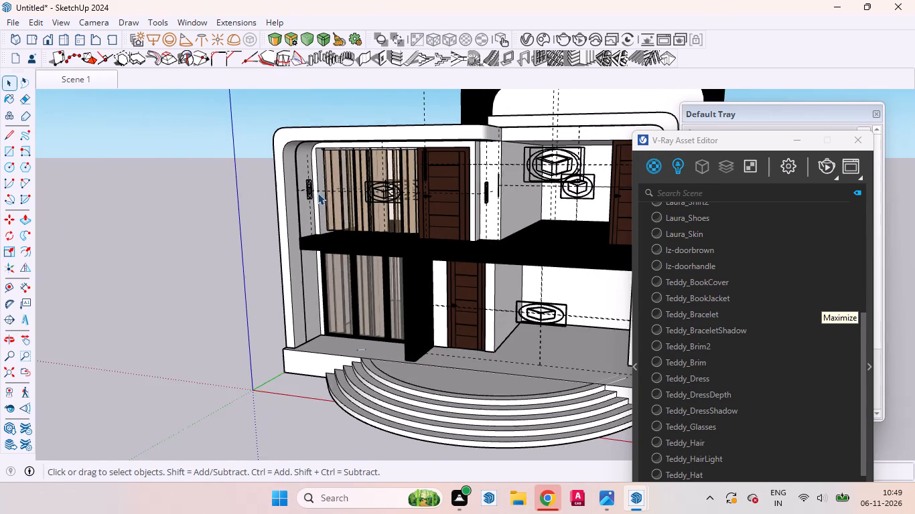
middle_drag(318, 194, 380, 123)
scroll(277, 197, up, 9)
click(314, 201)
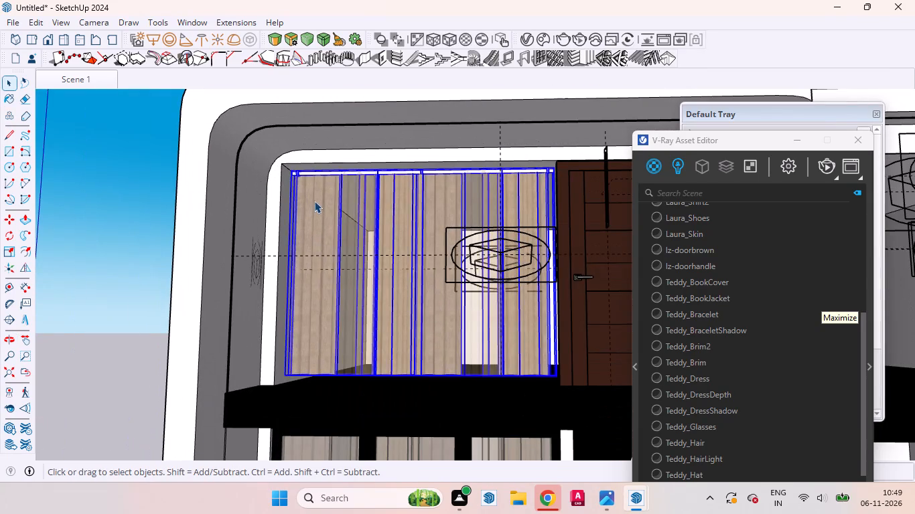
key(m)
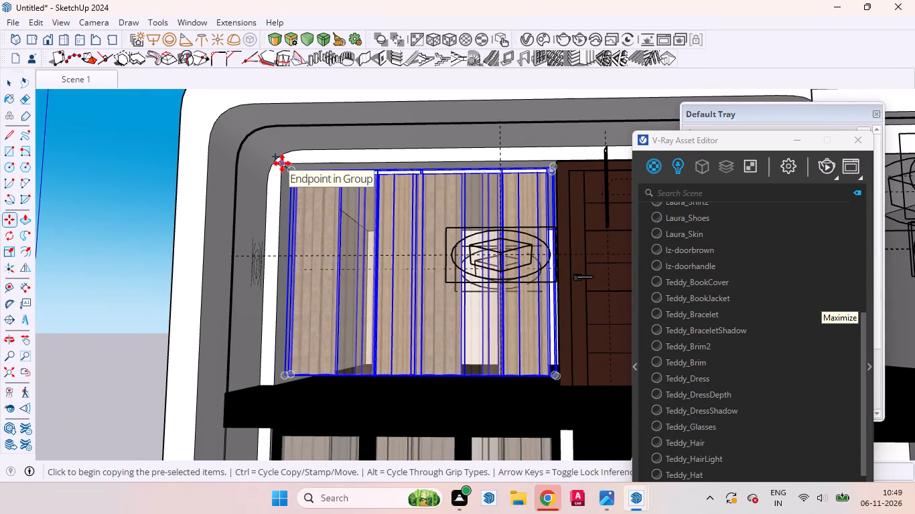
click(282, 163)
scroll(277, 199, down, 17)
scroll(396, 197, up, 4)
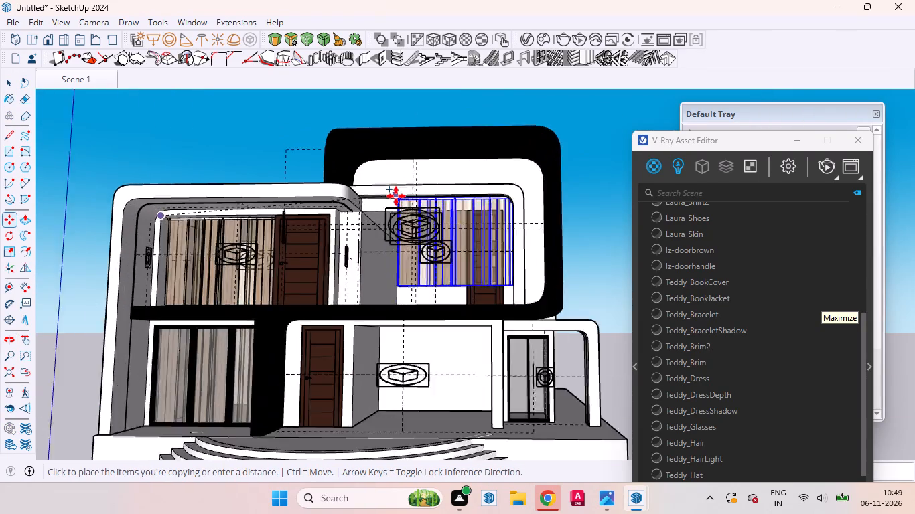
scroll(396, 196, up, 13)
scroll(372, 211, down, 1)
scroll(372, 211, up, 8)
middle_drag(334, 284, 201, 220)
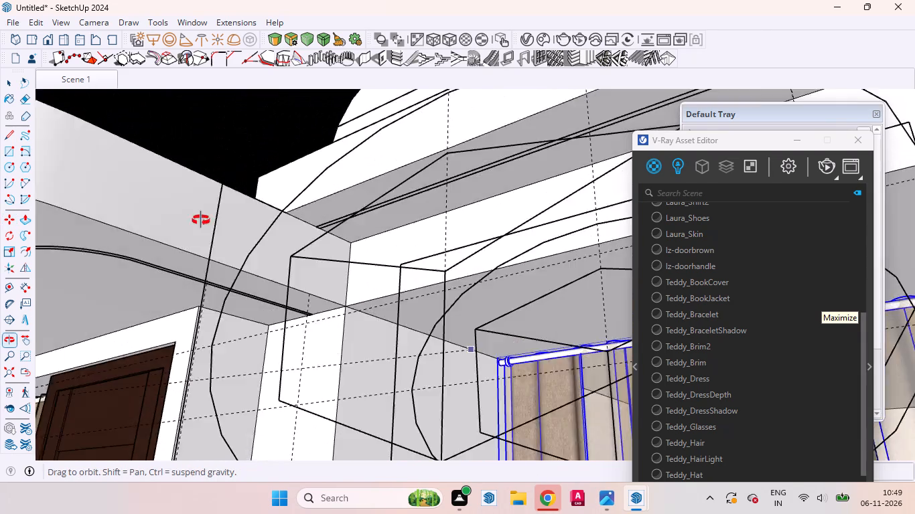
middle_drag(201, 220, 259, 260)
scroll(279, 268, up, 10)
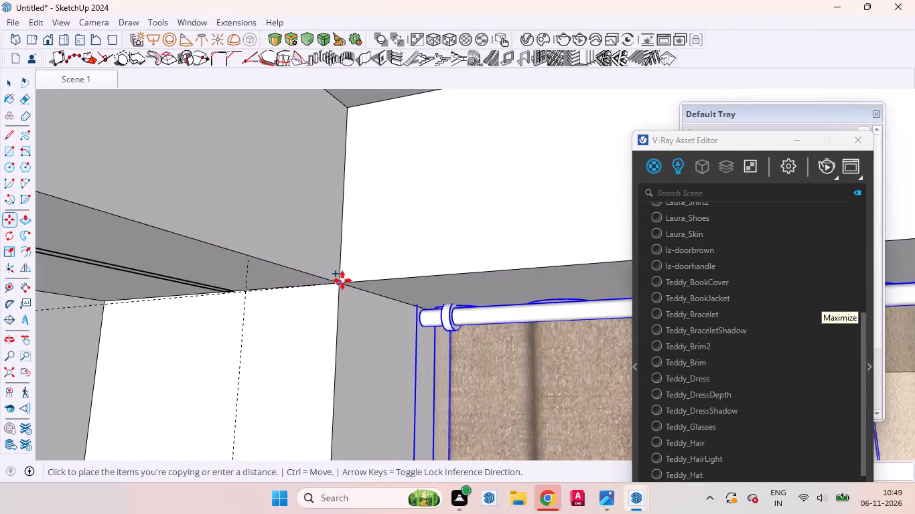
click(342, 280)
key(space)
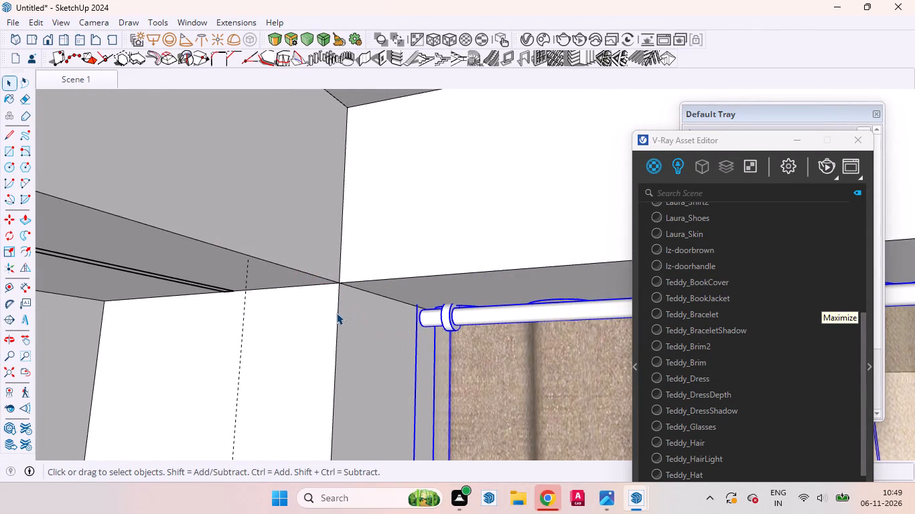
Scale the copied curtain narrower and deeper so that its end clears the neighbouring door.
scroll(336, 312, down, 2)
scroll(336, 308, up, 2)
scroll(336, 307, down, 8)
middle_drag(305, 261, 374, 354)
scroll(376, 347, up, 1)
scroll(376, 298, down, 18)
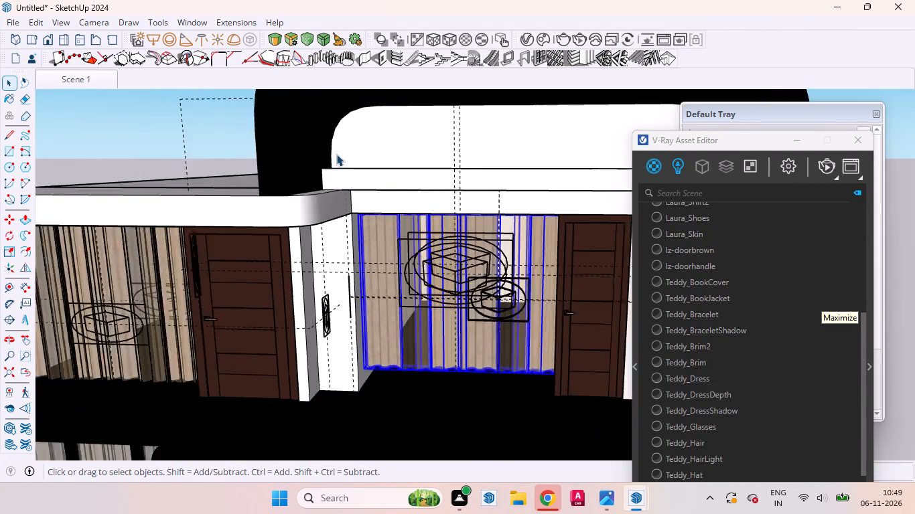
scroll(336, 154, down, 3)
middle_drag(455, 265, 533, 224)
scroll(506, 256, up, 10)
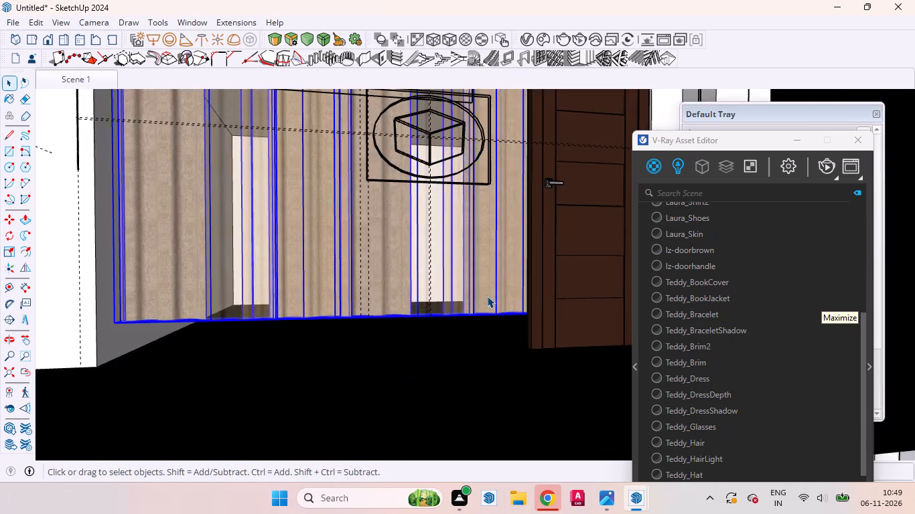
scroll(438, 313, down, 5)
scroll(475, 319, up, 8)
scroll(421, 325, down, 3)
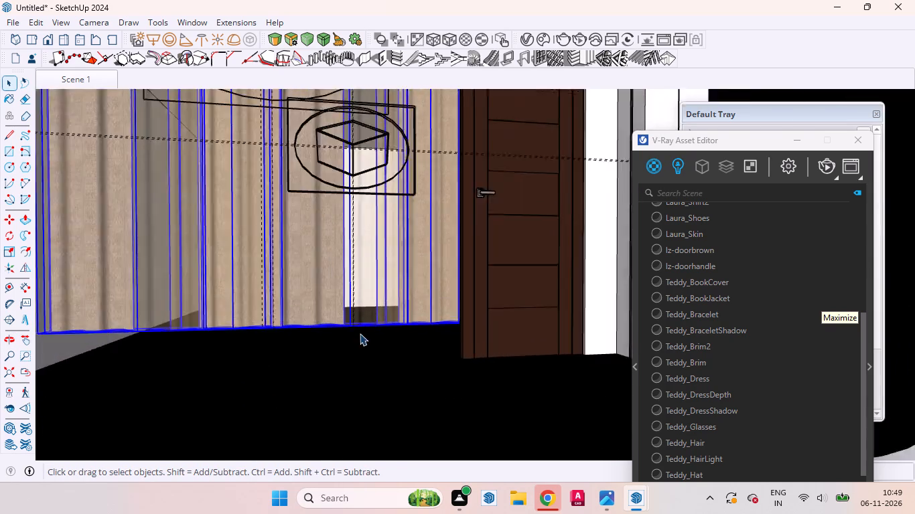
scroll(360, 333, down, 2)
key(s)
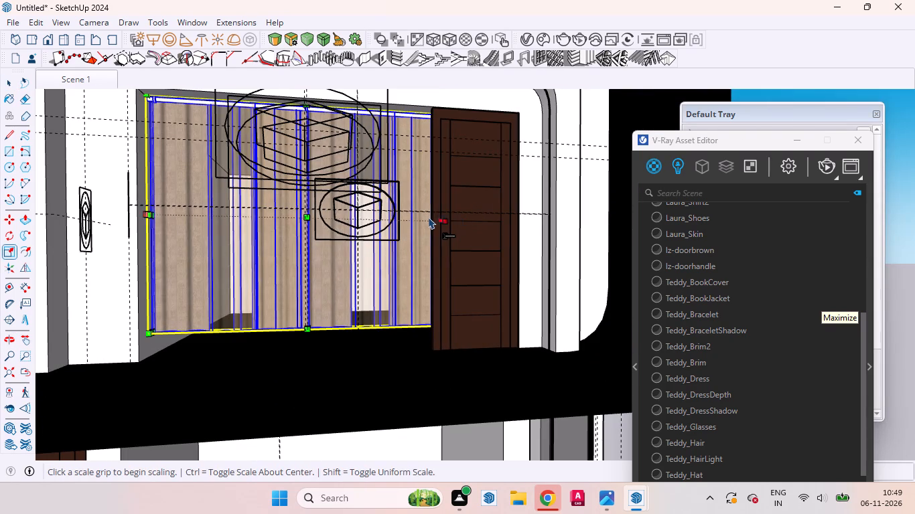
click(441, 217)
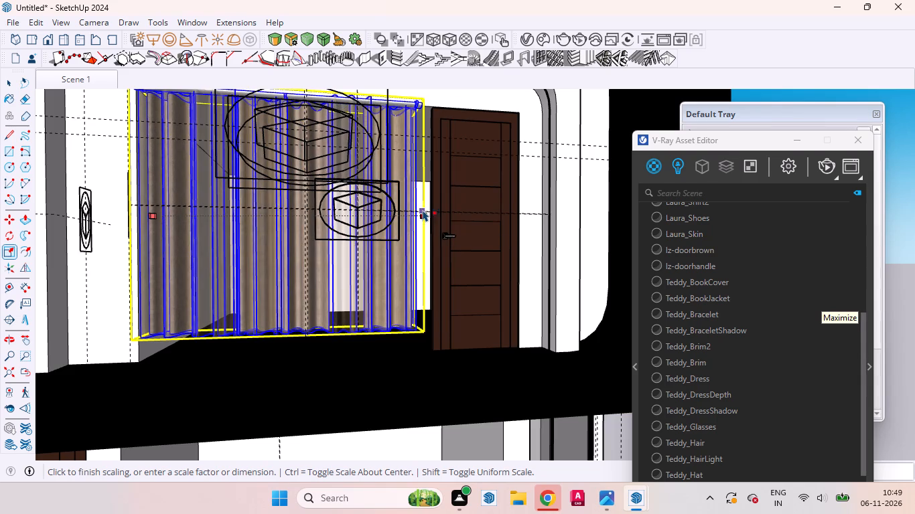
click(423, 209)
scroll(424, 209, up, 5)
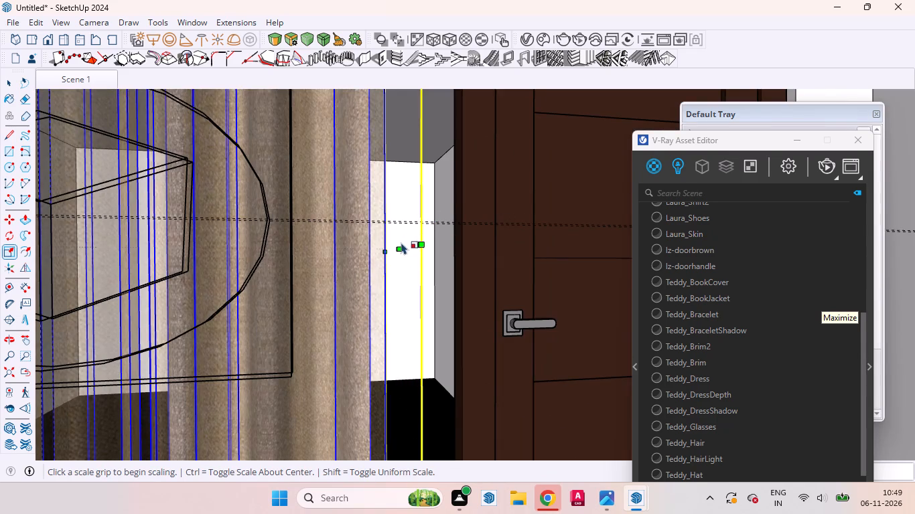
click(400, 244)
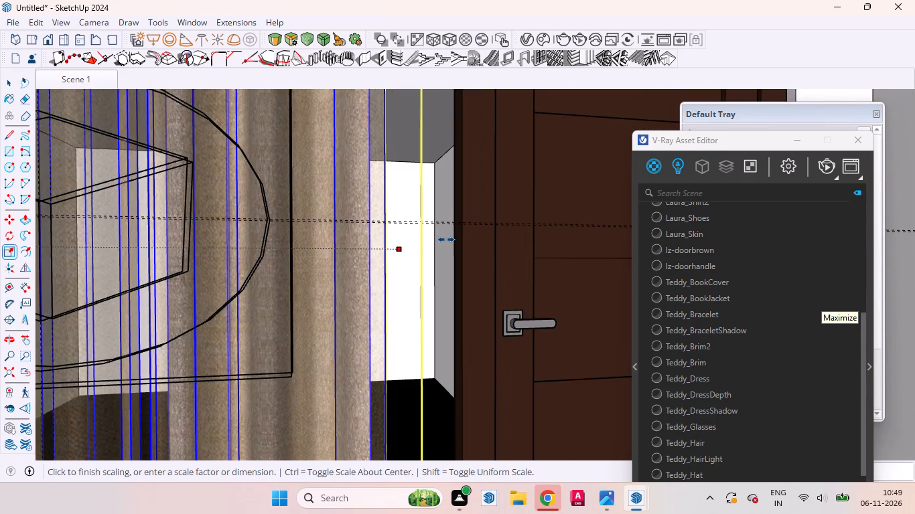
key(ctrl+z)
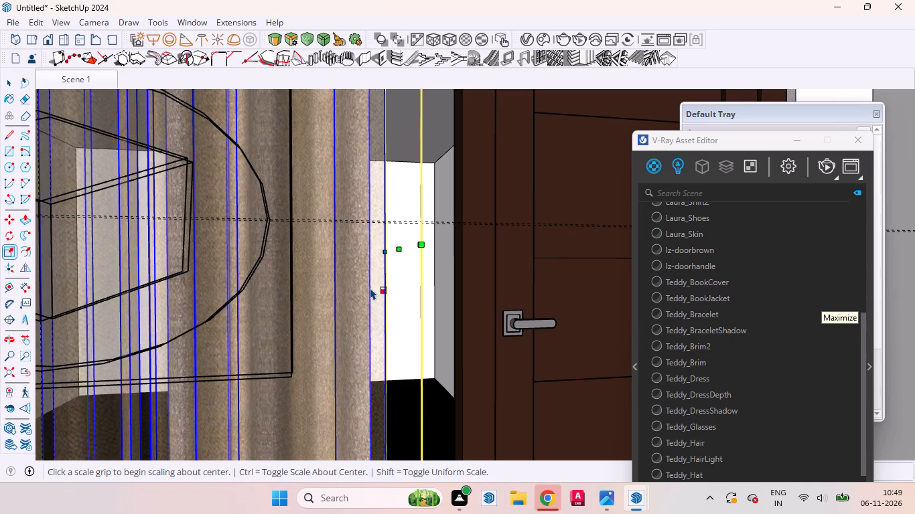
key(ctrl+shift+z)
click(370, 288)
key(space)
Stretch the copied curtain's width so that its end meets the door frame.
scroll(457, 282, down, 16)
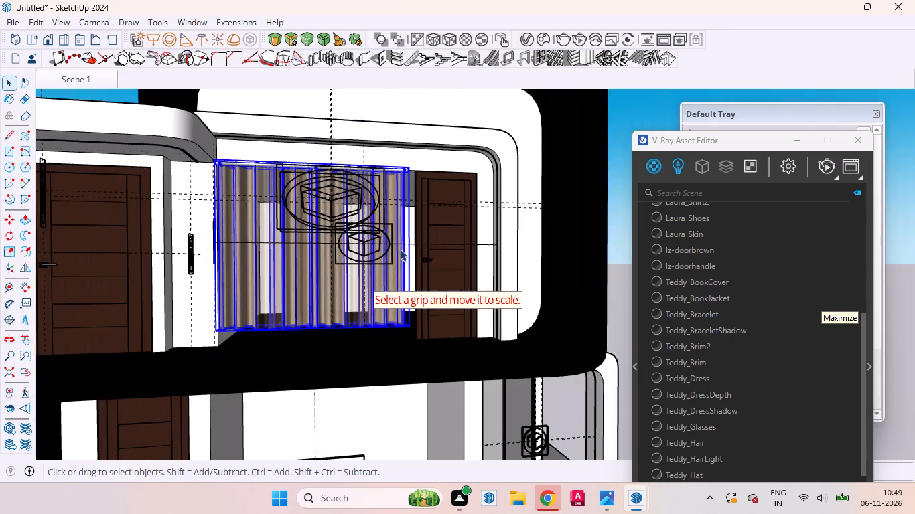
middle_drag(417, 271, 281, 330)
scroll(333, 263, up, 6)
scroll(398, 250, down, 1)
scroll(398, 250, up, 3)
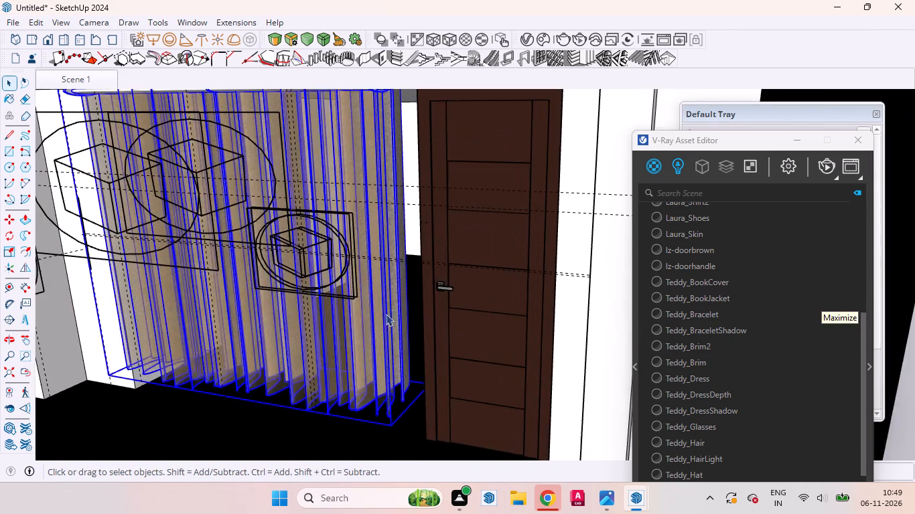
middle_drag(313, 314, 326, 322)
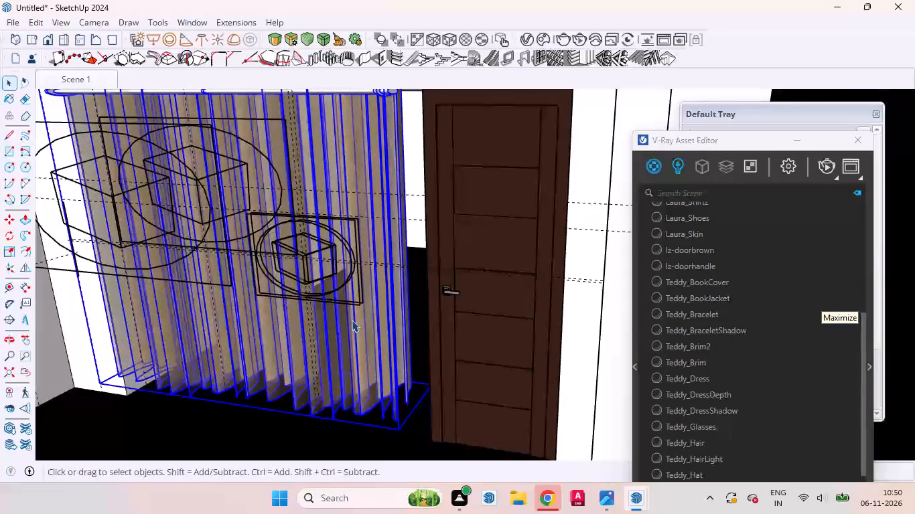
key(s)
click(413, 253)
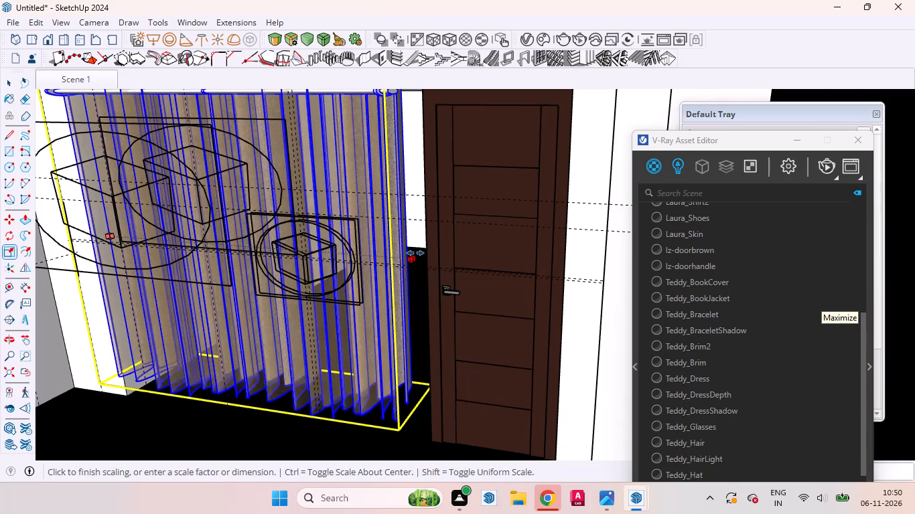
click(429, 257)
drag(429, 320, 447, 325)
middle_drag(429, 322, 476, 324)
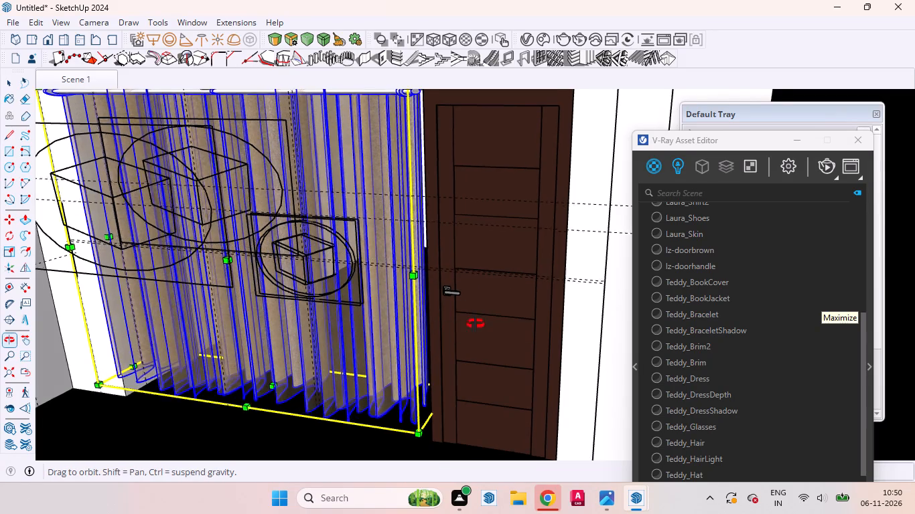
middle_drag(476, 324, 537, 306)
key(space)
Stretch the copied curtain downward so that its lower edge reaches the upper-floor slab.
scroll(496, 302, down, 12)
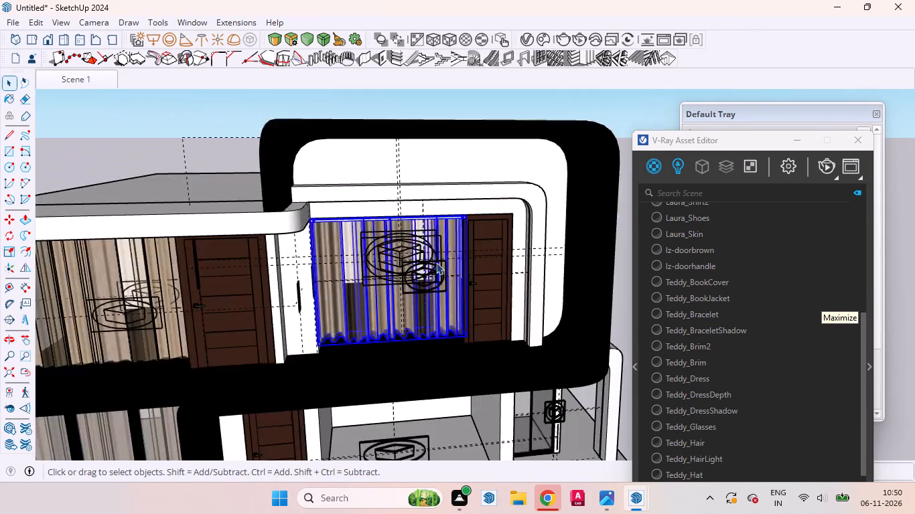
scroll(436, 262, down, 2)
scroll(404, 334, up, 10)
middle_drag(363, 331, 364, 263)
scroll(362, 272, up, 5)
key(s)
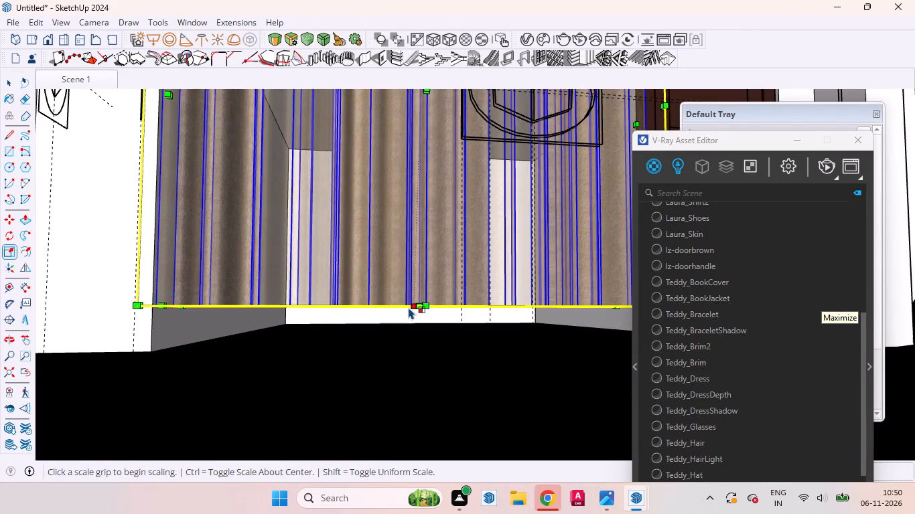
click(415, 307)
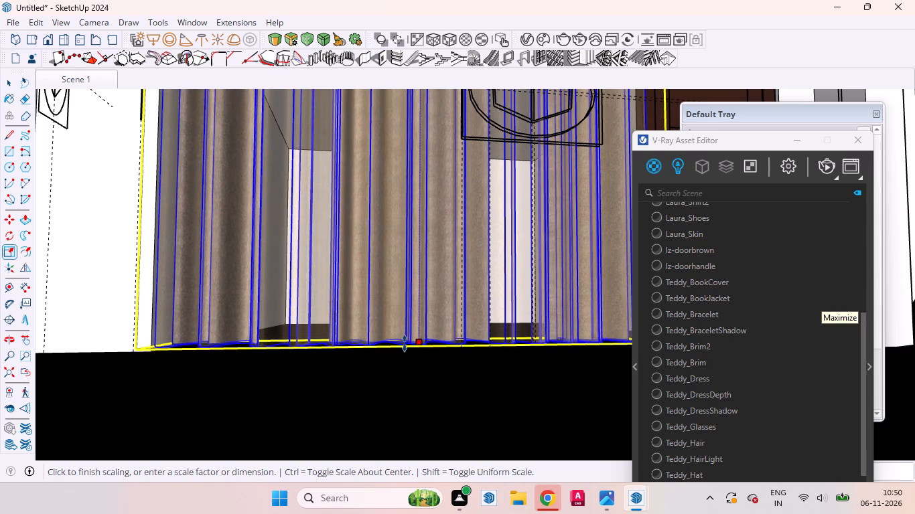
click(403, 347)
Reduce the copied curtain's depth to sit back within the opening, and clear the selection.
middle_drag(362, 313, 577, 385)
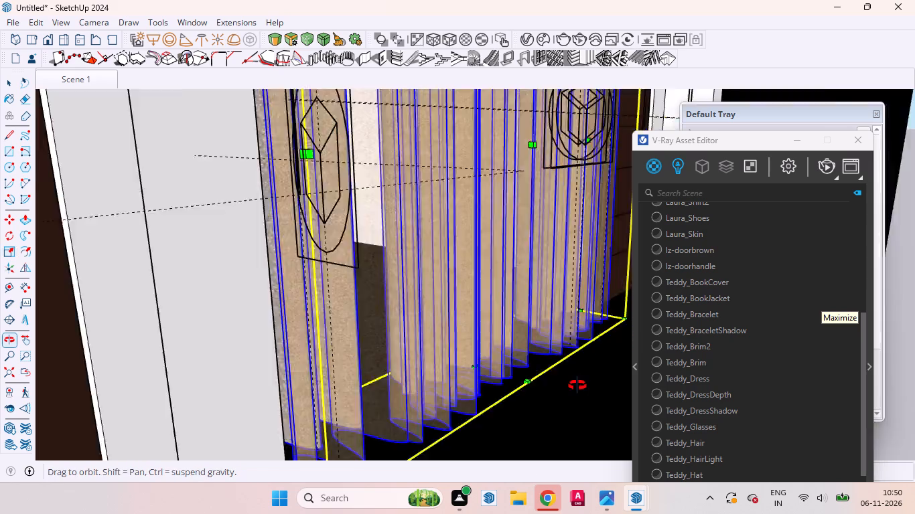
middle_drag(577, 385, 569, 390)
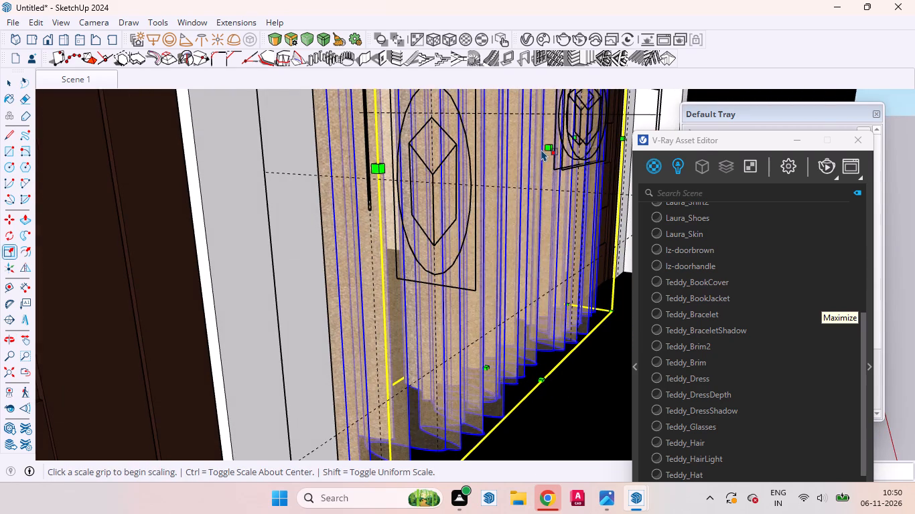
drag(546, 145, 494, 141)
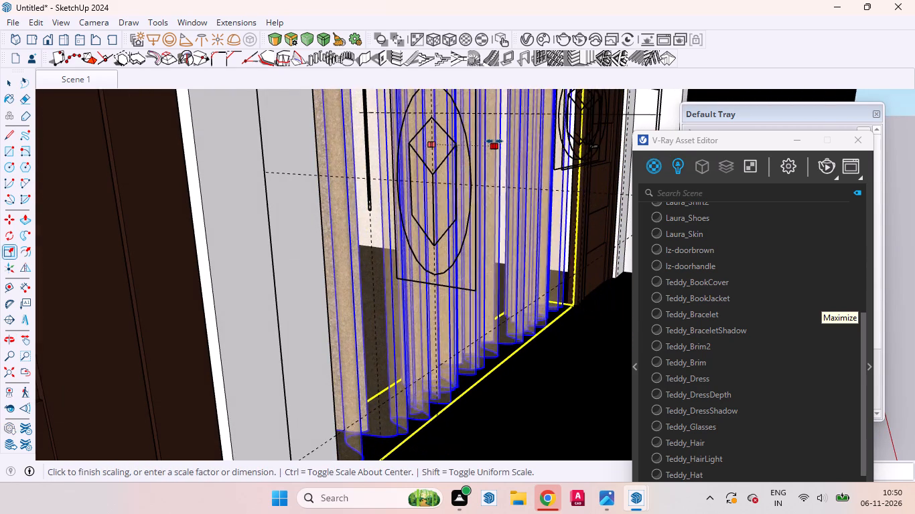
drag(494, 141, 496, 141)
key(space)
scroll(378, 290, down, 11)
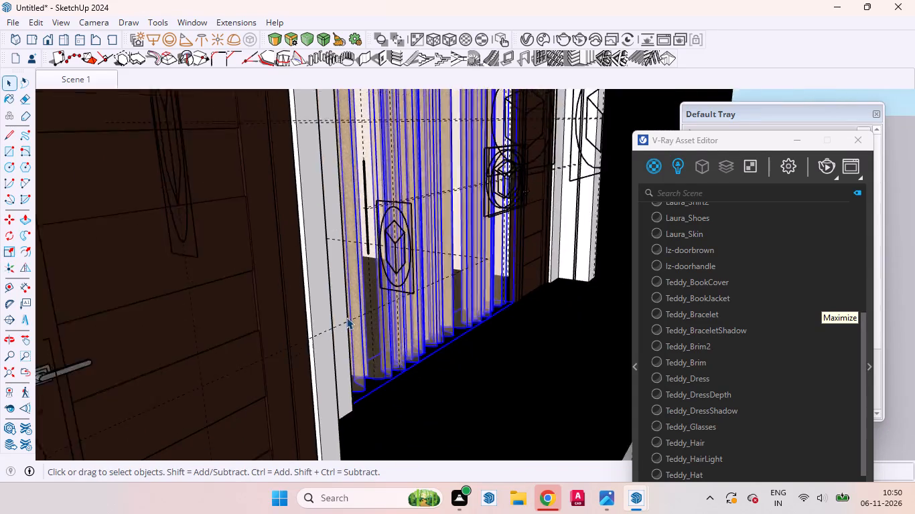
middle_drag(399, 325, 123, 257)
scroll(305, 286, down, 8)
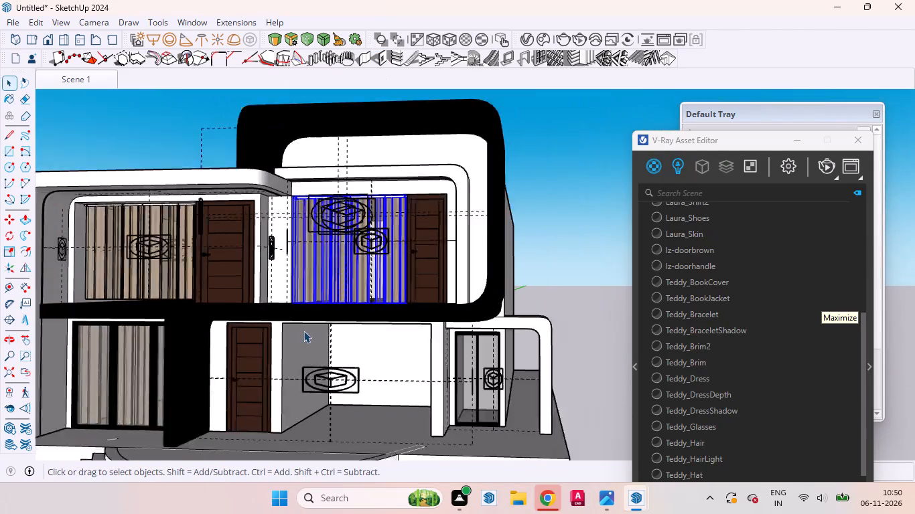
scroll(303, 331, down, 3)
click(554, 256)
Examine how the new curtain's rod end meets the upper corner of the opening between the doors.
scroll(324, 272, up, 15)
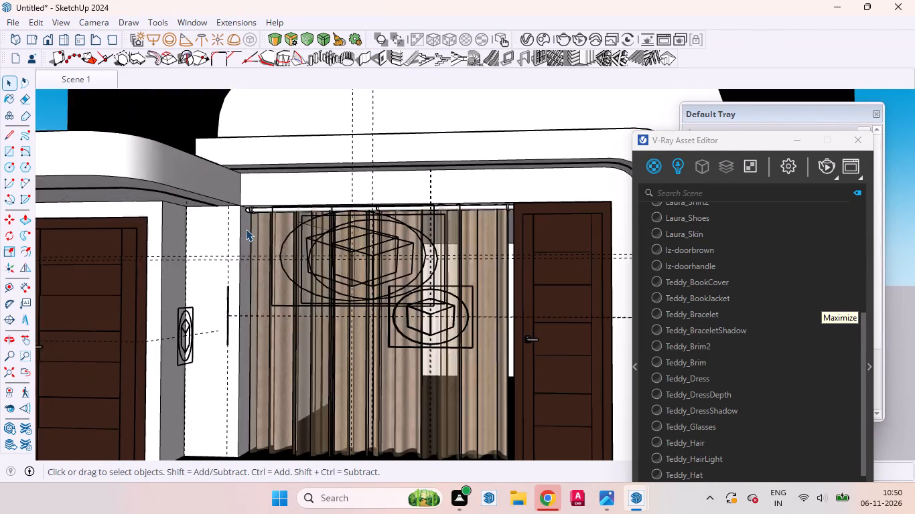
scroll(246, 229, up, 4)
middle_drag(261, 275, 120, 228)
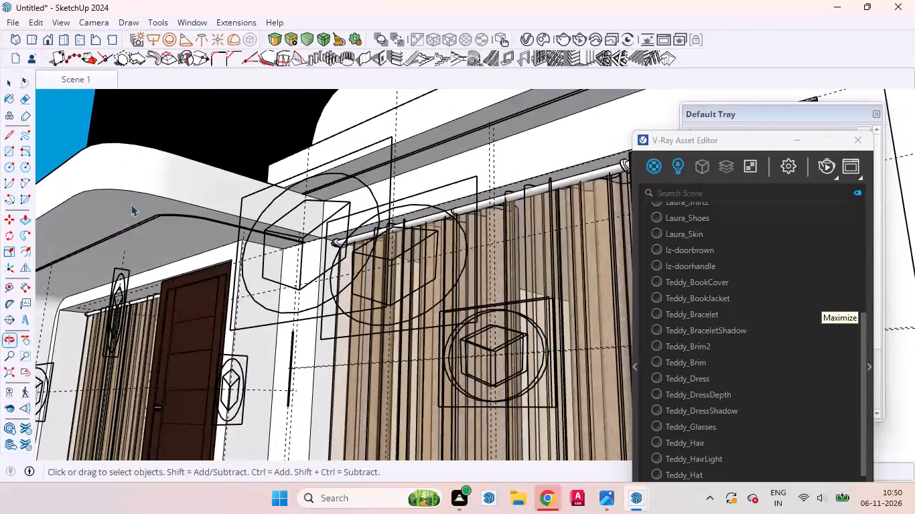
scroll(226, 189, down, 4)
scroll(478, 175, up, 10)
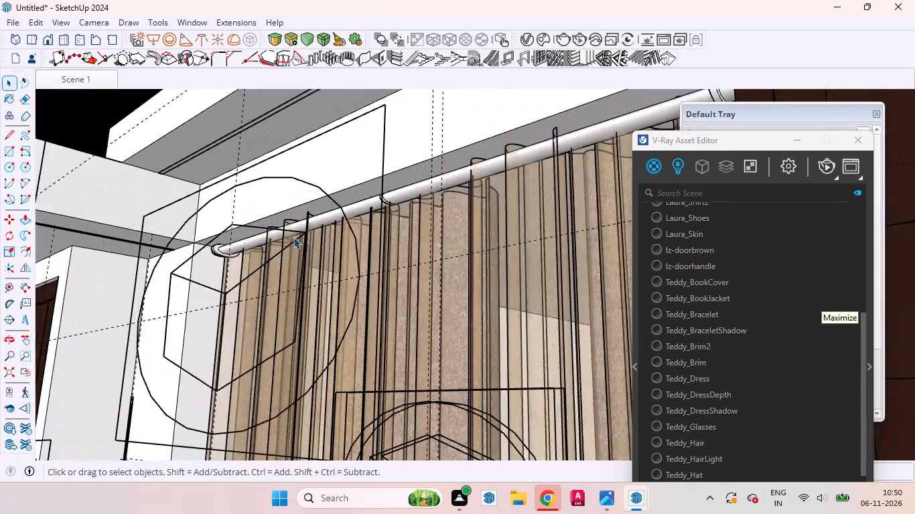
scroll(293, 237, up, 2)
scroll(284, 245, down, 2)
scroll(284, 245, up, 6)
scroll(232, 266, up, 1)
middle_drag(227, 267, 155, 282)
scroll(181, 258, up, 7)
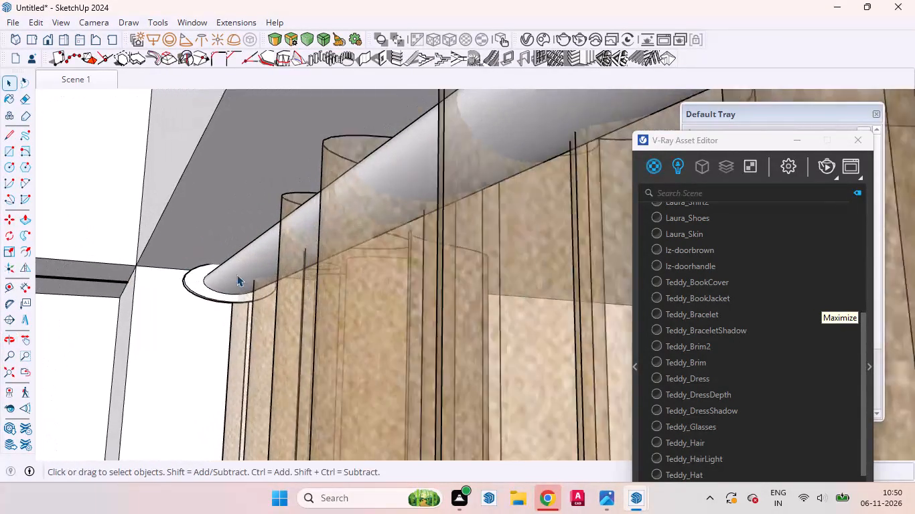
Unhide the last hidden object and then all remaining hidden objects in the model, and clear the selection.
click(240, 278)
scroll(214, 300, down, 5)
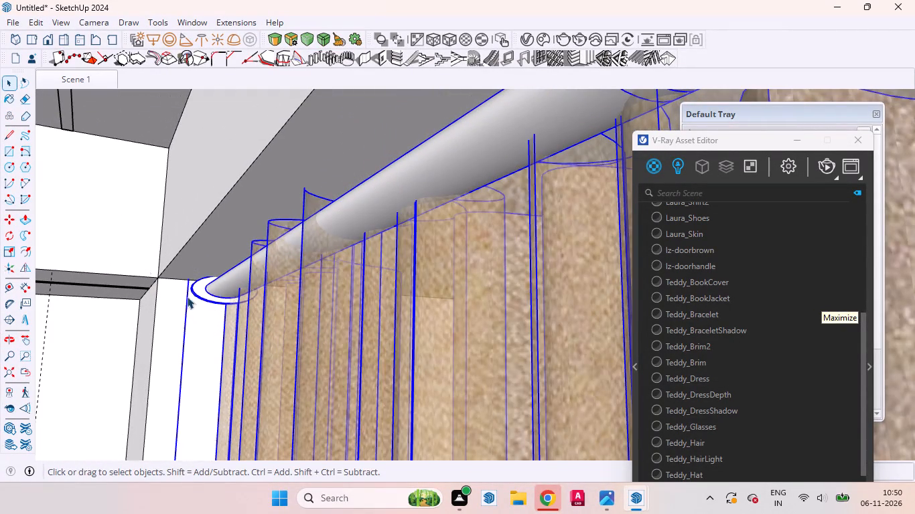
click(36, 23)
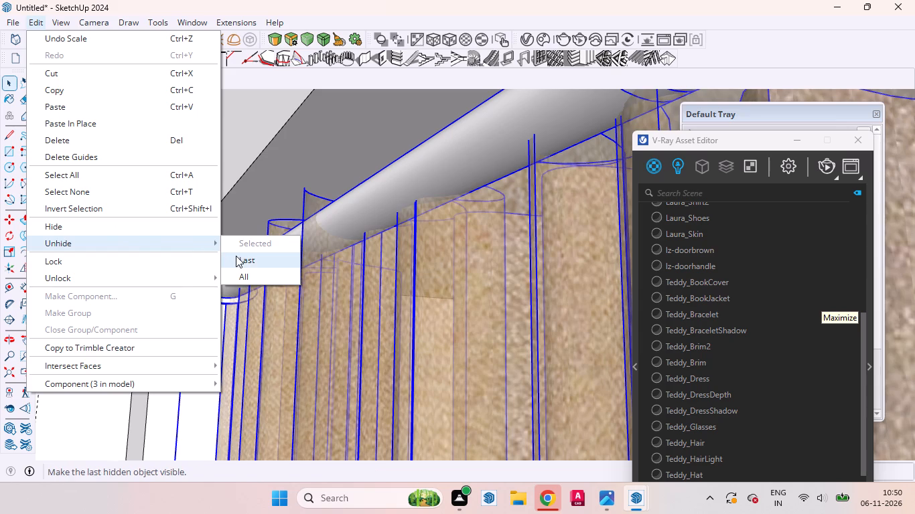
click(236, 256)
scroll(358, 269, down, 4)
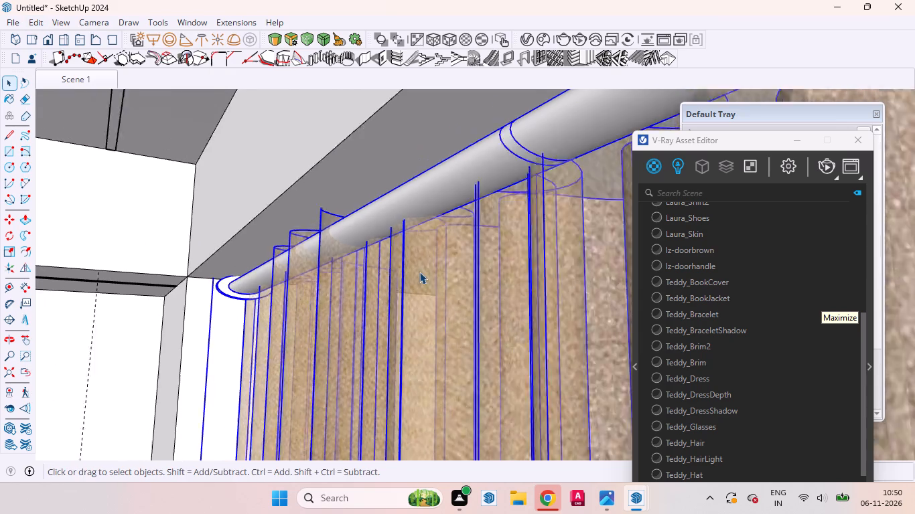
scroll(419, 272, down, 13)
scroll(405, 262, up, 1)
scroll(405, 262, down, 19)
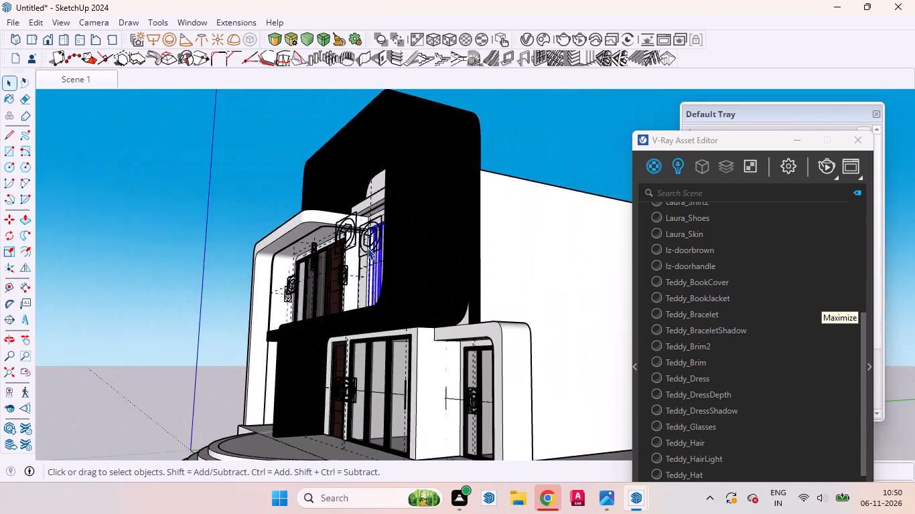
middle_drag(346, 315, 591, 404)
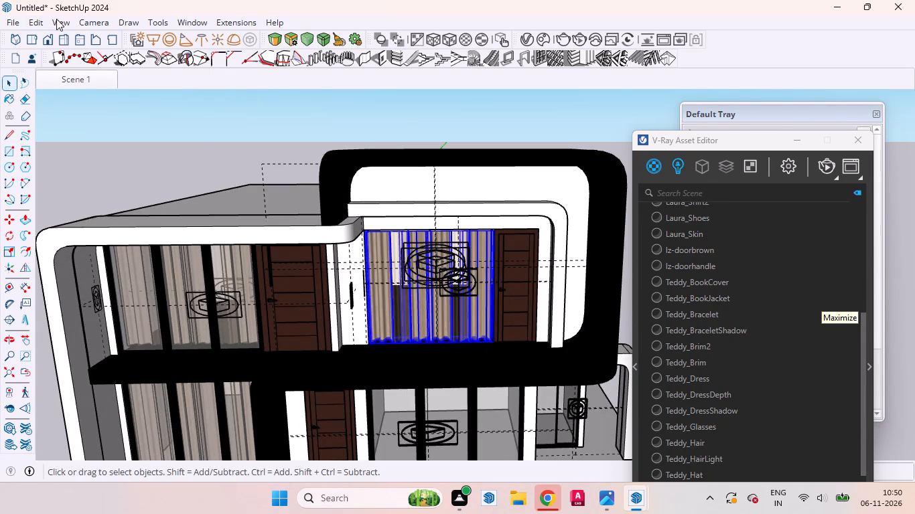
click(36, 18)
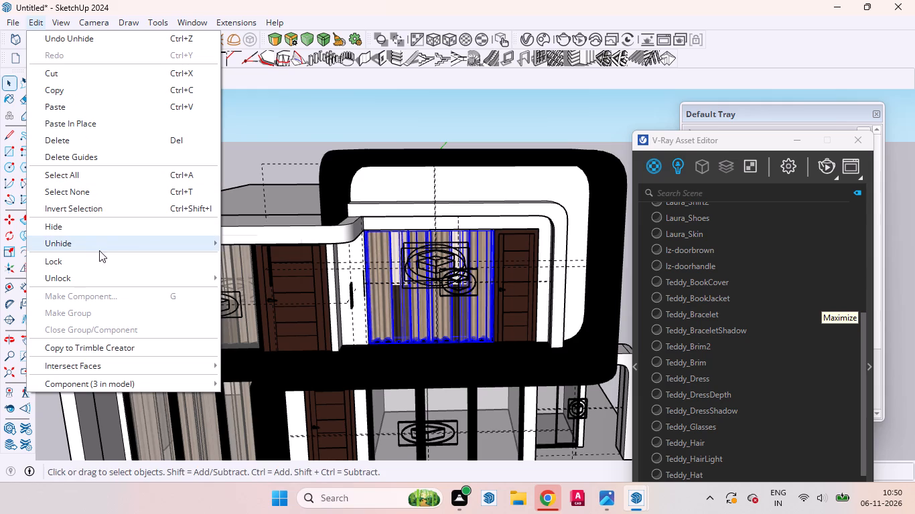
click(249, 276)
scroll(402, 216, down, 5)
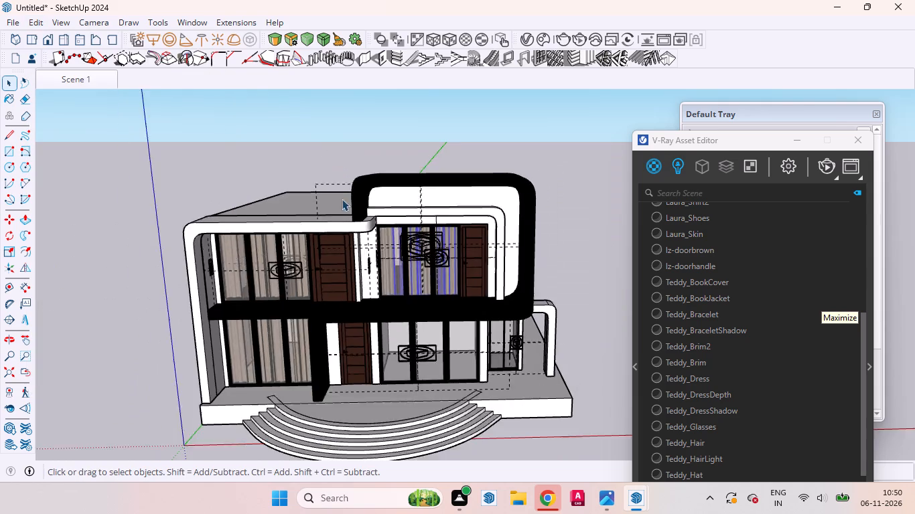
scroll(342, 199, down, 5)
click(544, 233)
Examine the house front from several angles, comparing the curtained windows with the ground-floor window that still lacks a curtain.
scroll(366, 228, up, 14)
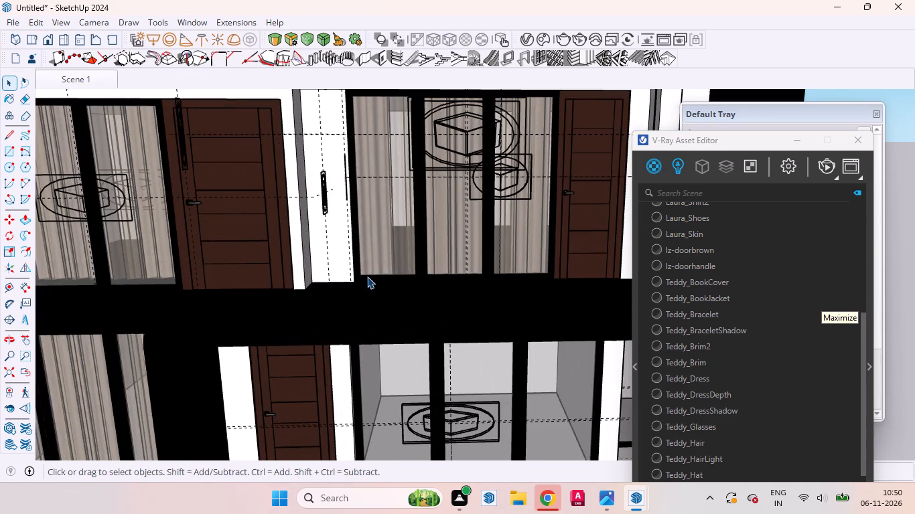
scroll(368, 278, down, 5)
middle_drag(386, 294, 447, 164)
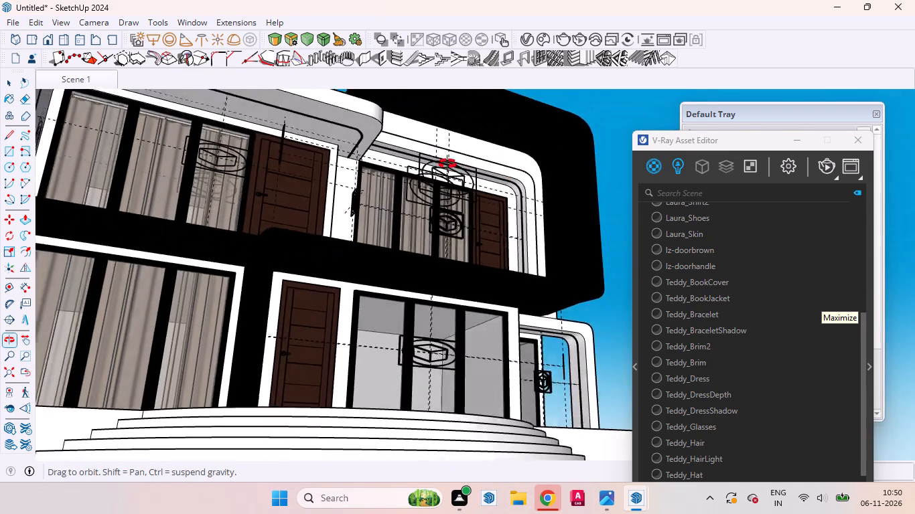
middle_drag(447, 164, 427, 292)
scroll(427, 292, up, 1)
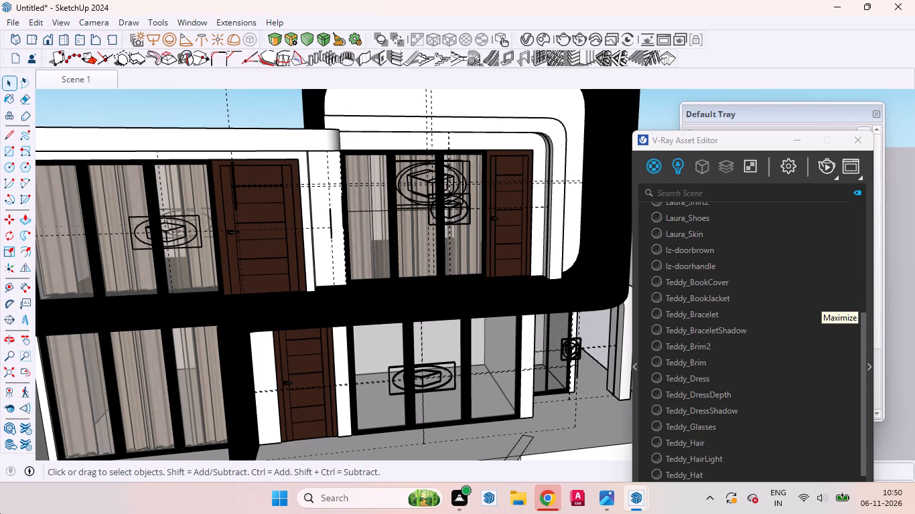
scroll(280, 169, down, 9)
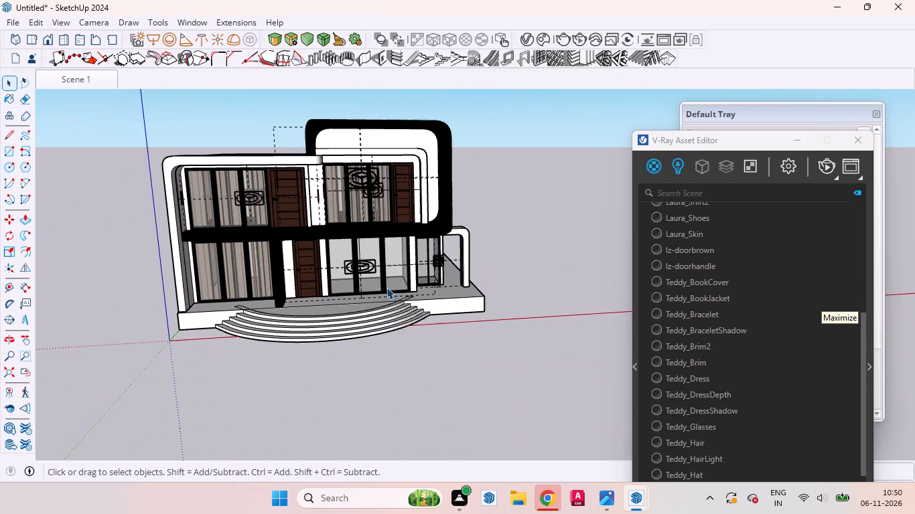
scroll(254, 364, up, 4)
middle_drag(307, 176, 332, 17)
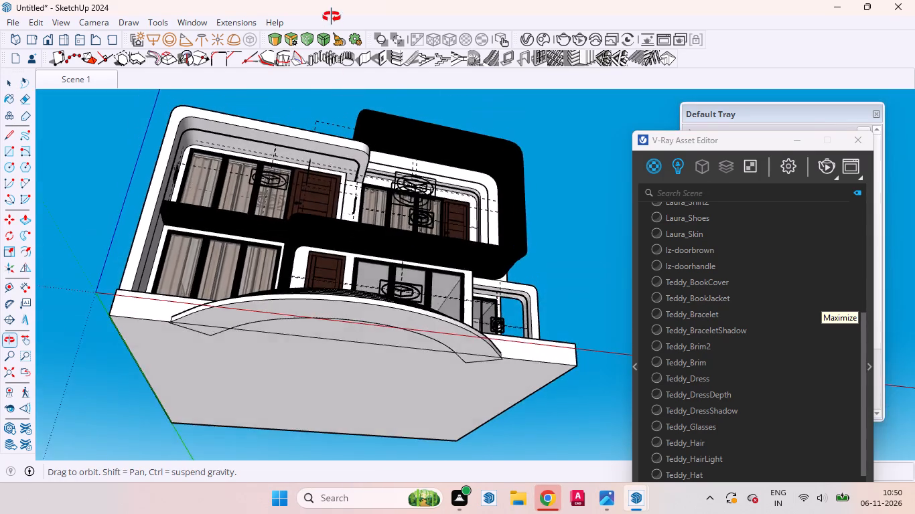
middle_drag(332, 17, 418, 170)
scroll(429, 208, down, 5)
scroll(461, 286, up, 1)
middle_drag(453, 290, 311, 222)
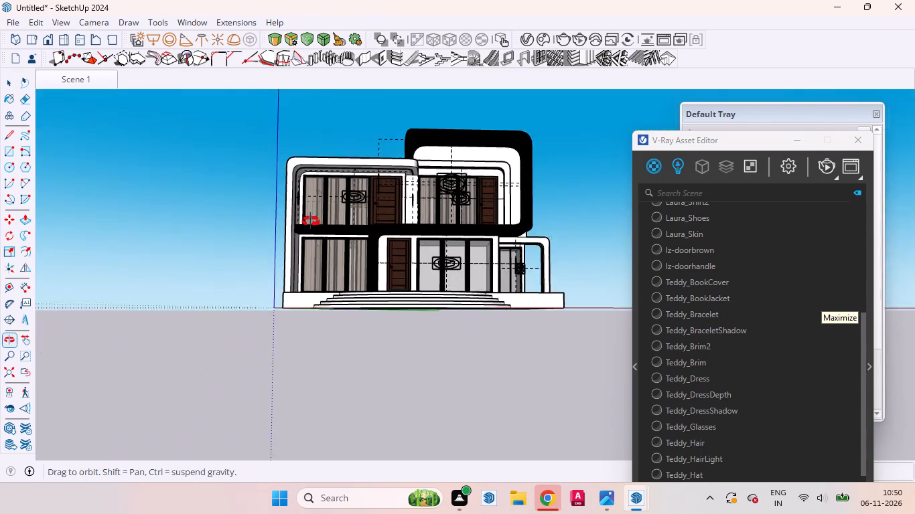
middle_drag(311, 222, 332, 218)
Hide the uncurtained ground-floor three-panel window beside the brown door to expose its opening.
scroll(455, 241, up, 6)
scroll(403, 258, up, 5)
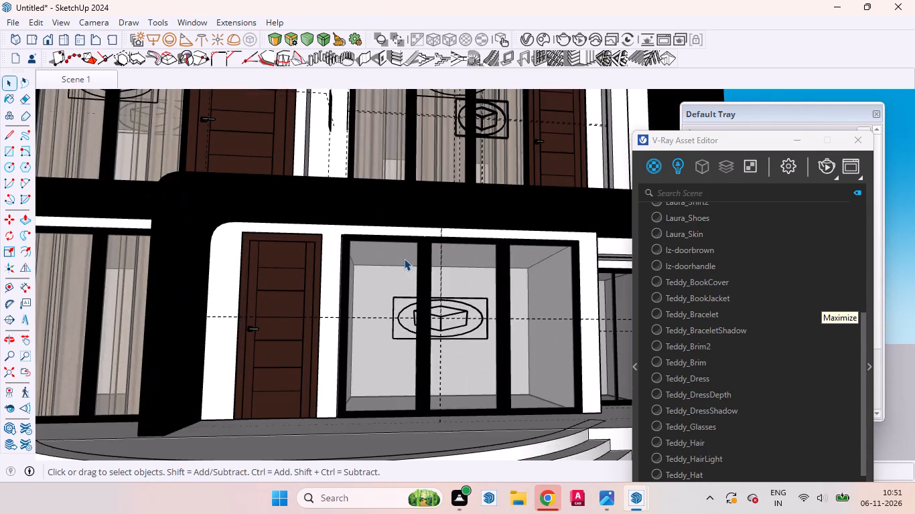
scroll(406, 259, up, 4)
click(433, 257)
right_click(433, 257)
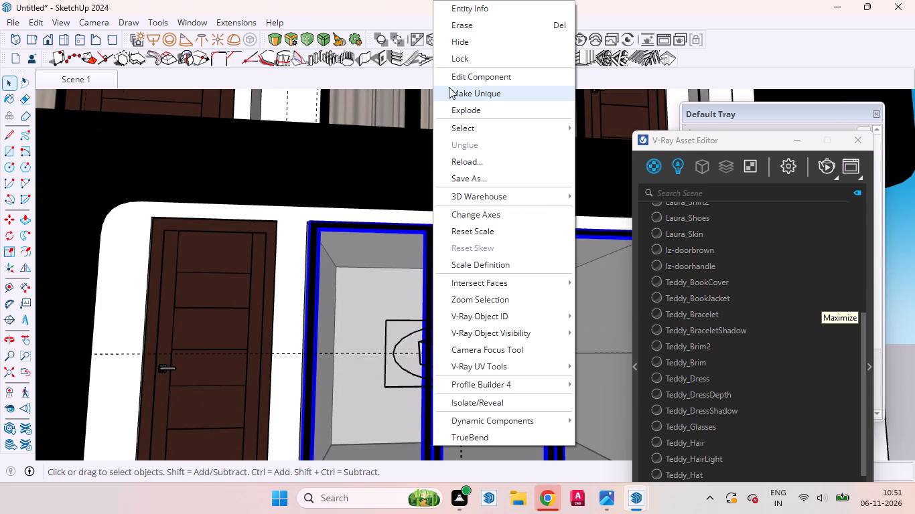
click(449, 34)
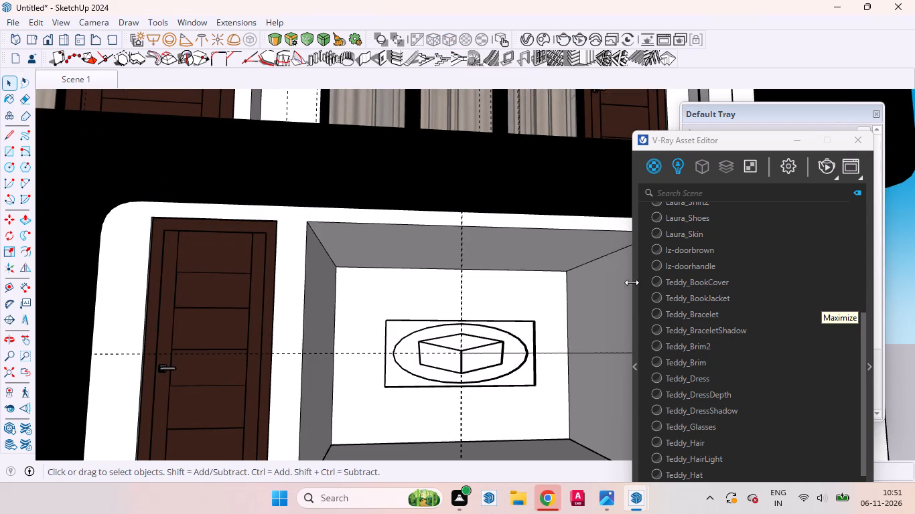
Hide the other ground-floor three-panel window, the one standing in front of the existing curtain.
scroll(616, 362, down, 2)
scroll(566, 270, down, 9)
middle_drag(495, 285, 522, 343)
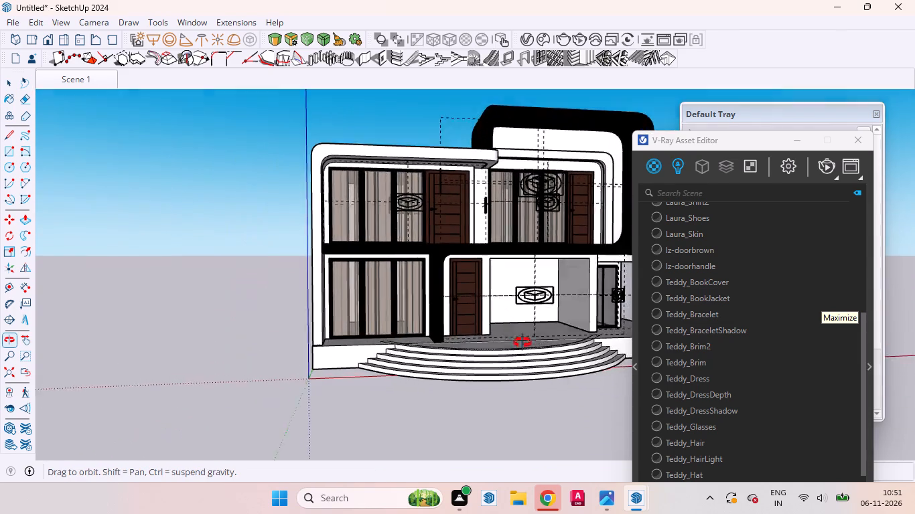
middle_drag(522, 343, 526, 355)
scroll(526, 355, up, 1)
scroll(333, 273, up, 5)
scroll(397, 290, down, 4)
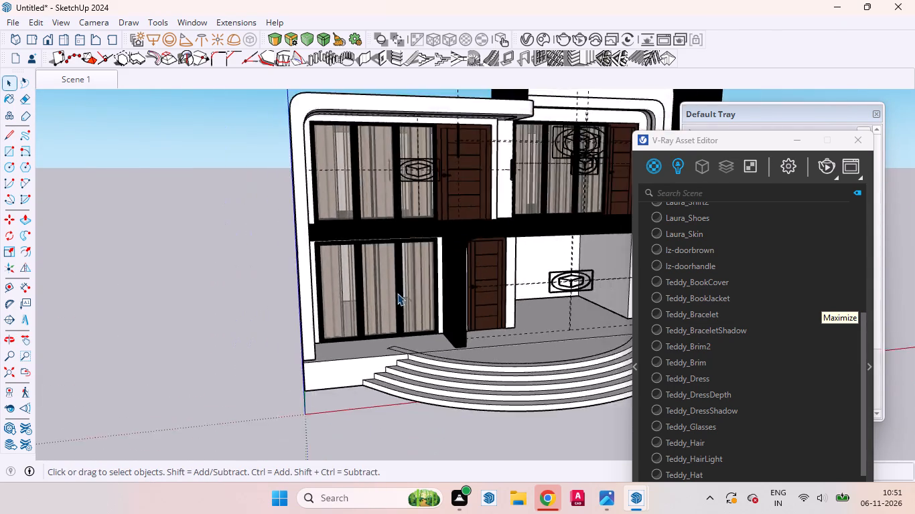
scroll(397, 293, up, 7)
click(404, 290)
right_click(404, 289)
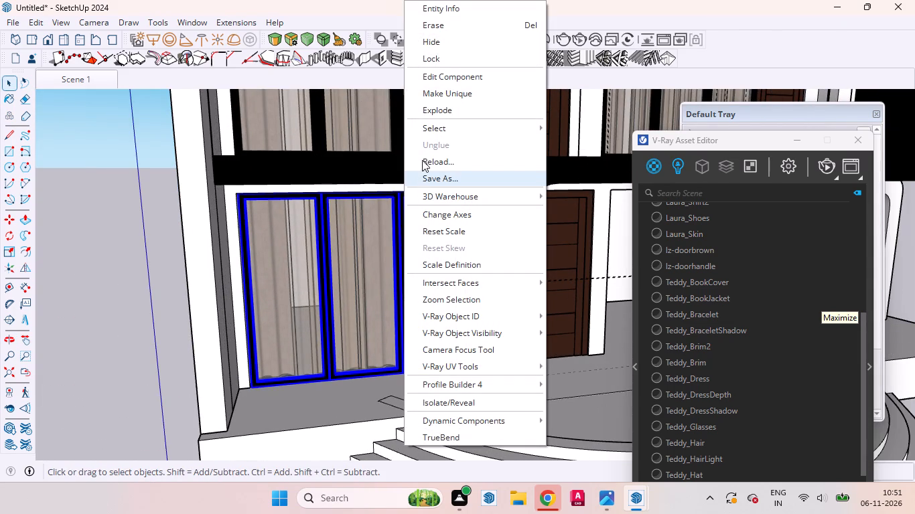
click(417, 36)
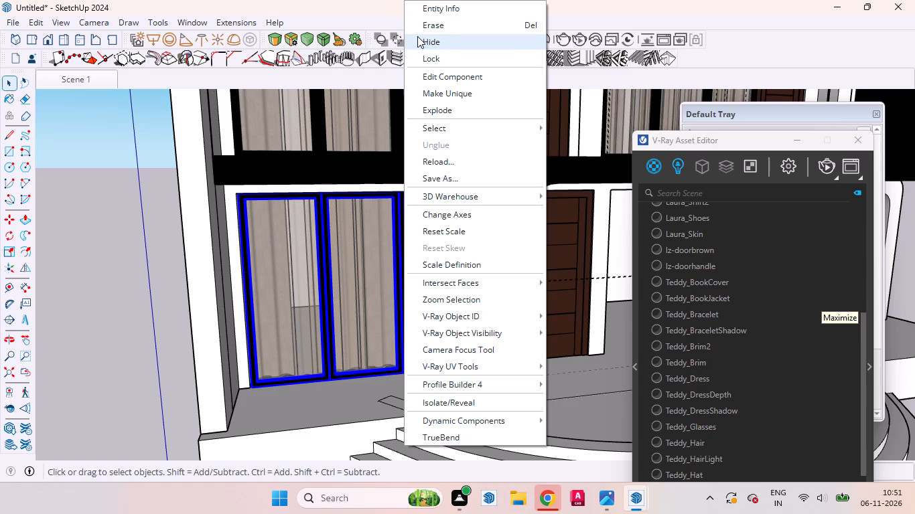
Copy the ground-floor curtain into the empty opening beyond the brown door, from its opening's upper corner to the matching corner.
scroll(407, 201, up, 4)
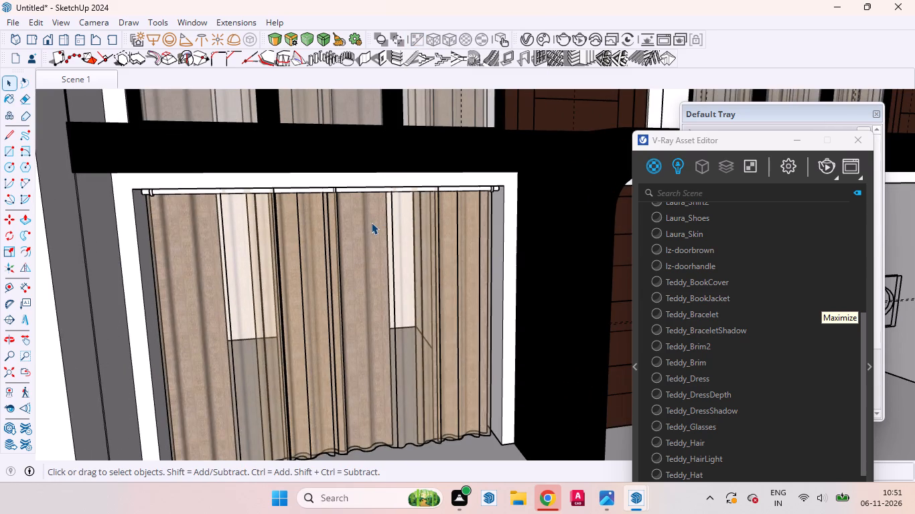
click(371, 222)
scroll(467, 178, up, 5)
scroll(523, 185, up, 3)
middle_drag(515, 191, 508, 149)
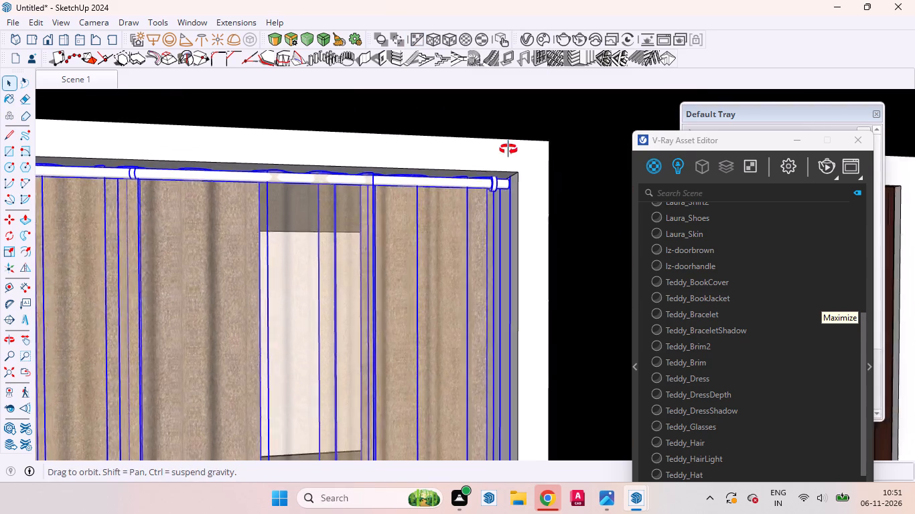
middle_drag(508, 149, 533, 143)
key(m)
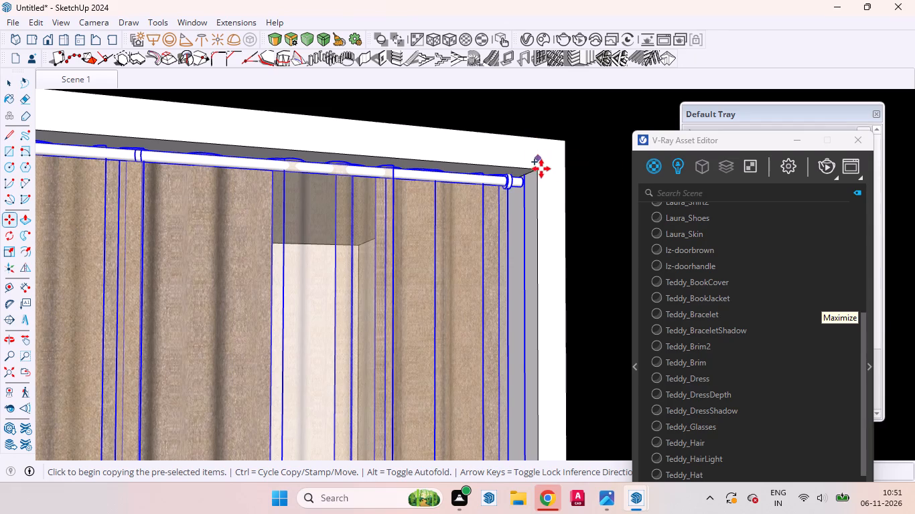
click(535, 171)
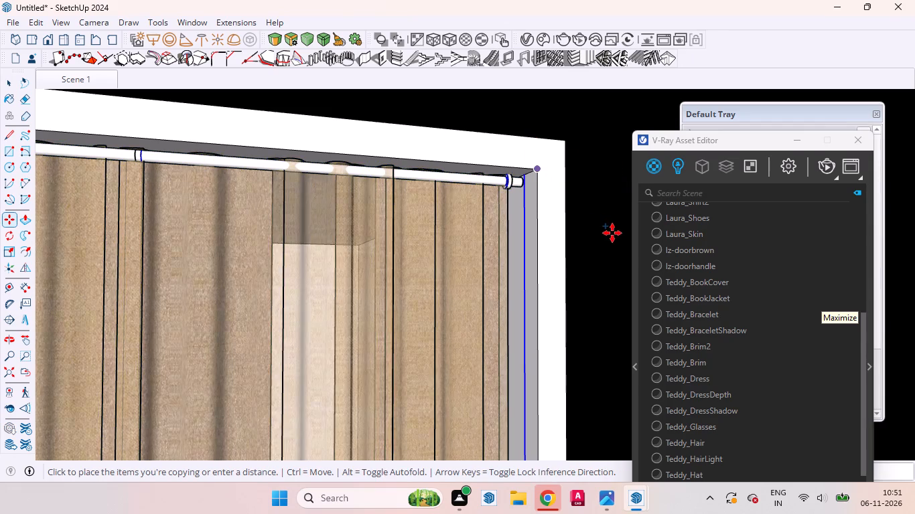
scroll(586, 279, down, 12)
scroll(424, 281, up, 1)
scroll(424, 281, down, 7)
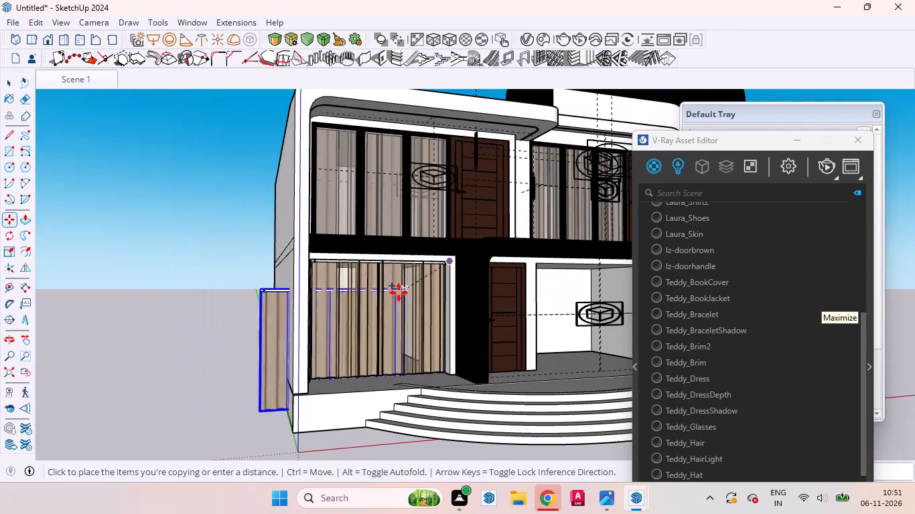
scroll(391, 298, down, 7)
scroll(547, 294, up, 2)
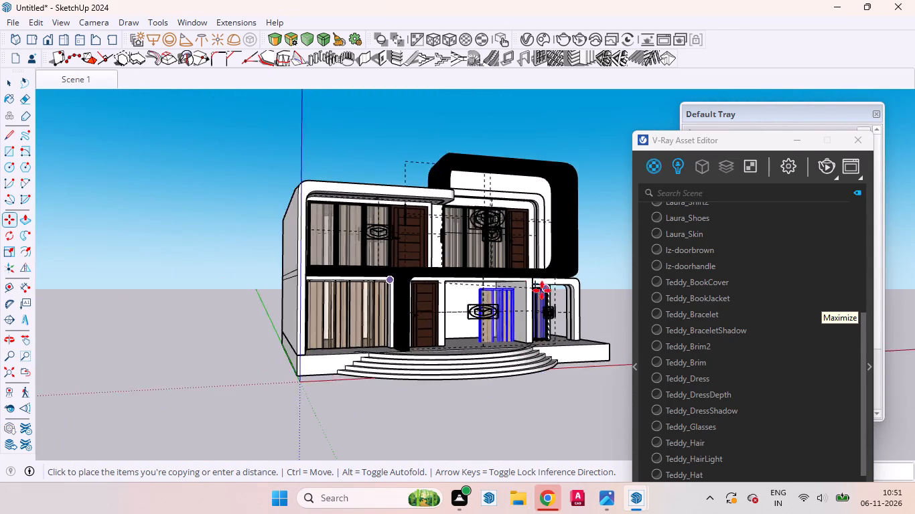
scroll(542, 290, up, 12)
scroll(540, 274, down, 1)
scroll(540, 274, up, 1)
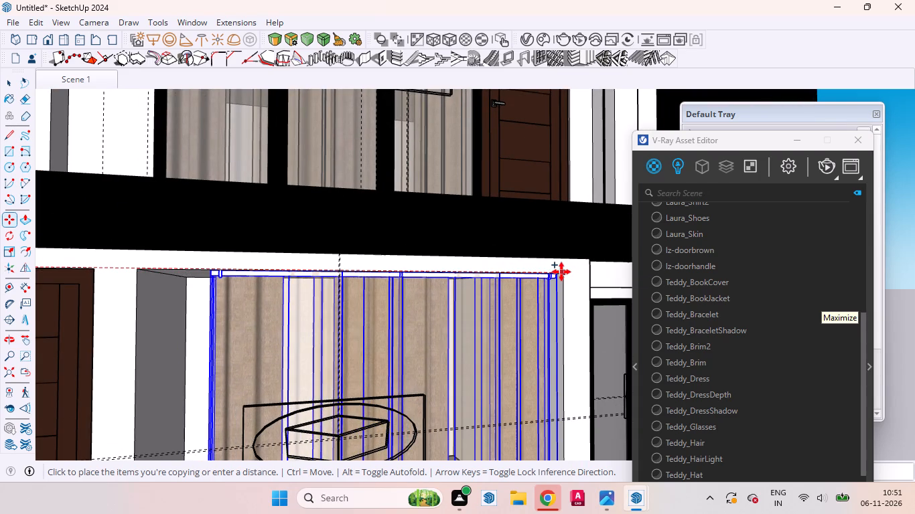
click(561, 272)
scroll(553, 300, up, 4)
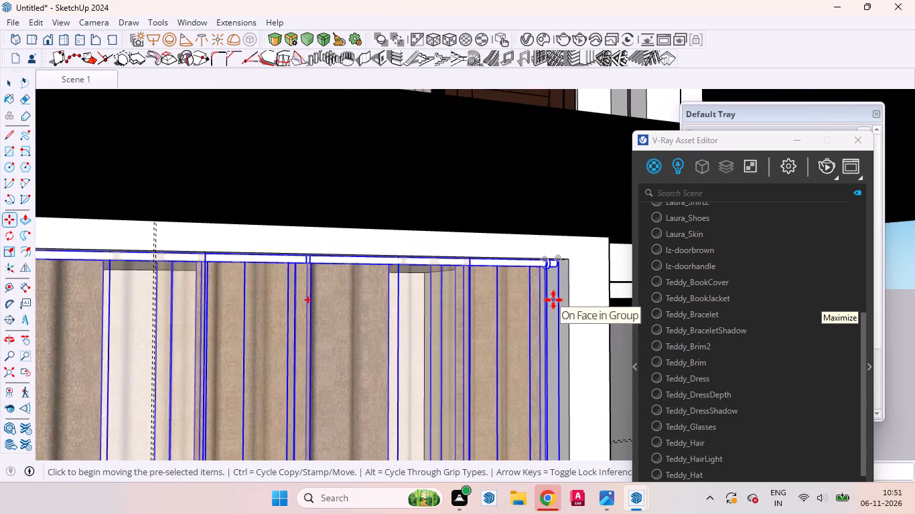
middle_drag(529, 278, 495, 238)
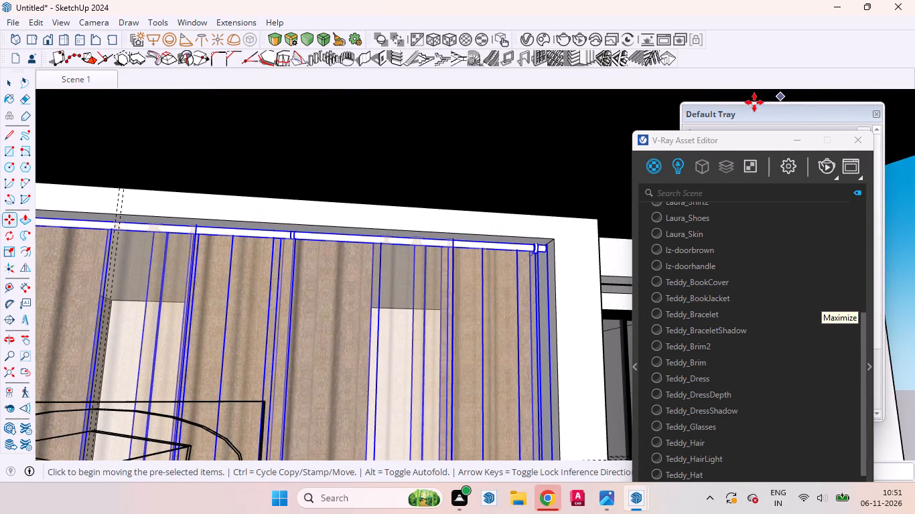
scroll(381, 238, down, 19)
key(space)
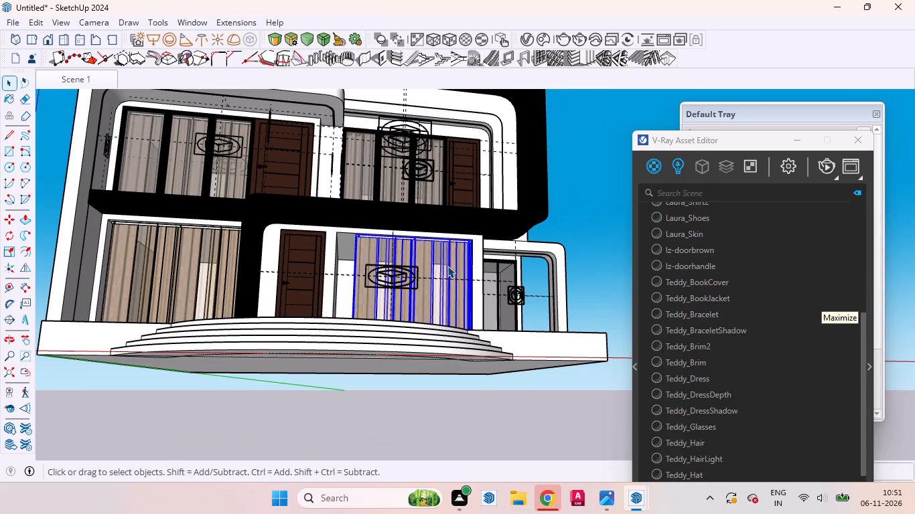
Scale the copied curtain sideways to fill the full width of the ground-floor opening beside the brown door.
middle_drag(447, 265, 451, 361)
scroll(424, 296, up, 3)
scroll(424, 296, down, 1)
scroll(424, 296, up, 7)
scroll(445, 286, down, 5)
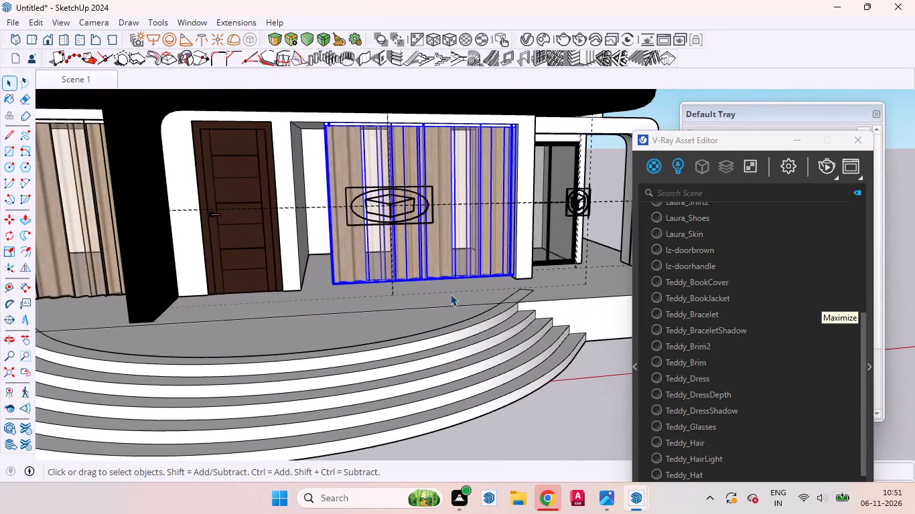
key(s)
middle_drag(315, 199, 386, 221)
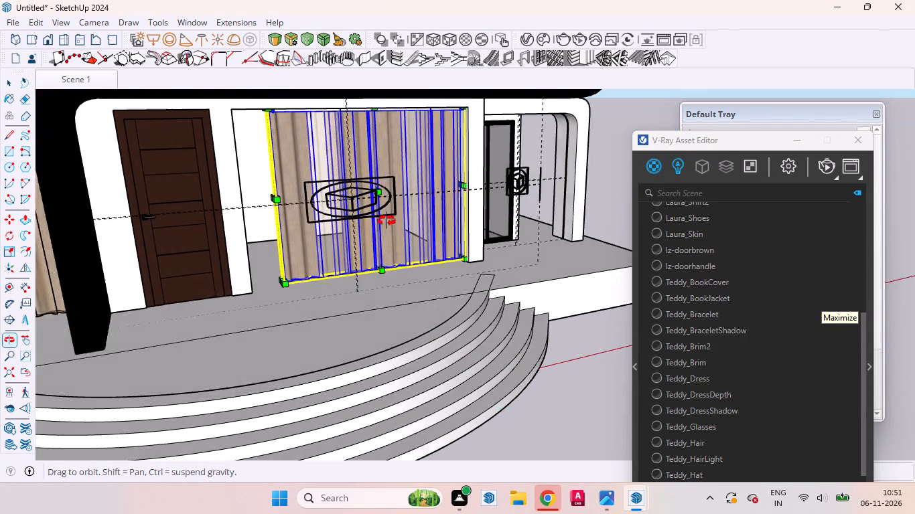
middle_drag(386, 221, 408, 224)
scroll(338, 218, up, 5)
middle_drag(236, 211, 354, 211)
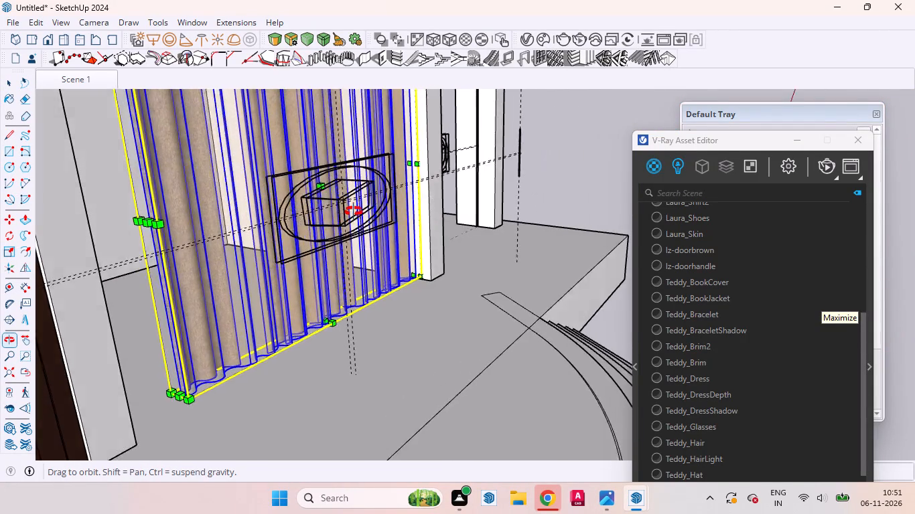
middle_drag(354, 211, 372, 210)
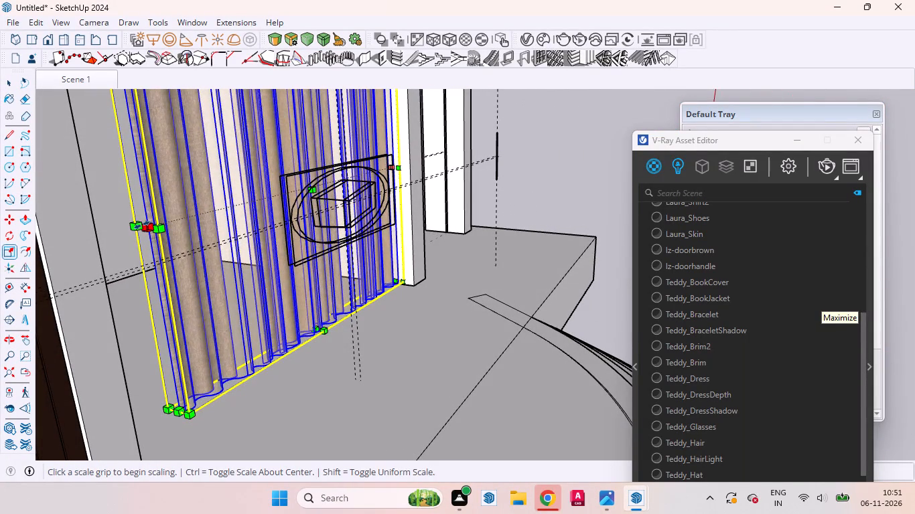
click(142, 225)
scroll(50, 230, down, 2)
middle_drag(80, 225, 0, 177)
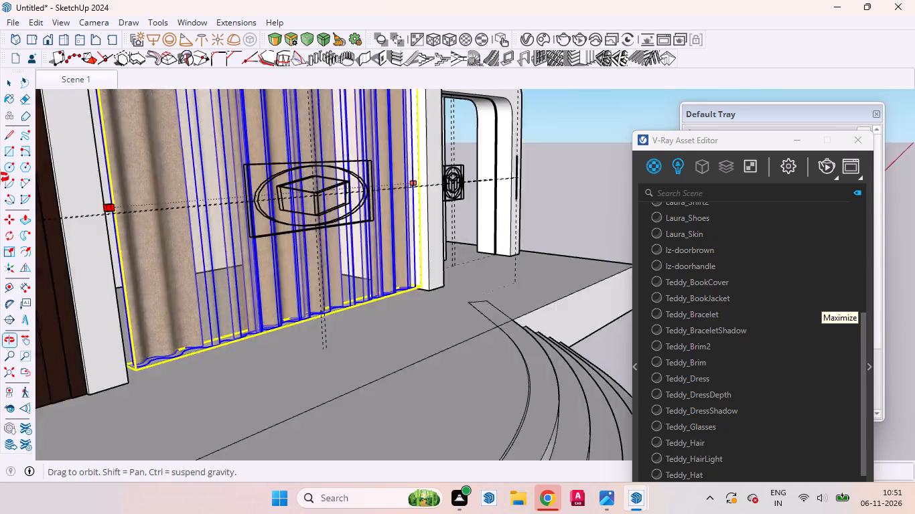
middle_drag(0, 177, 0, 157)
middle_drag(150, 191, 20, 228)
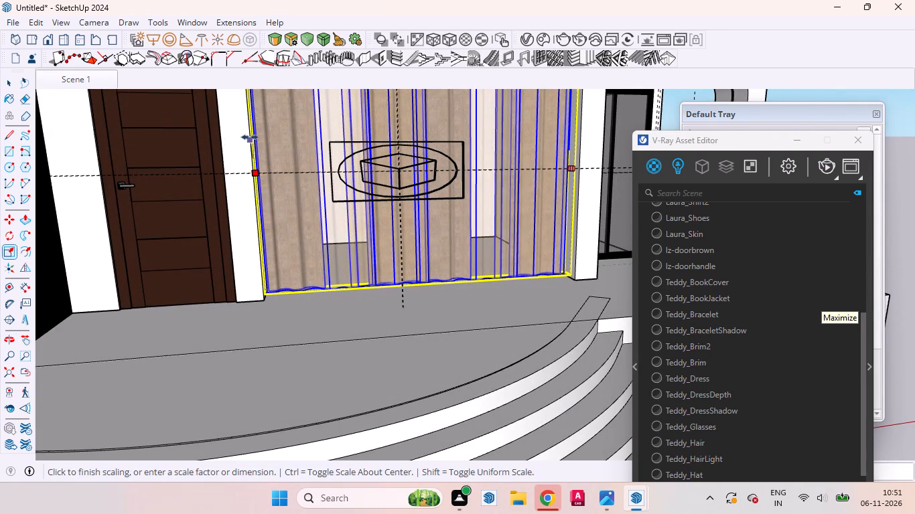
click(249, 137)
key(space)
key(space)
scroll(255, 191, down, 4)
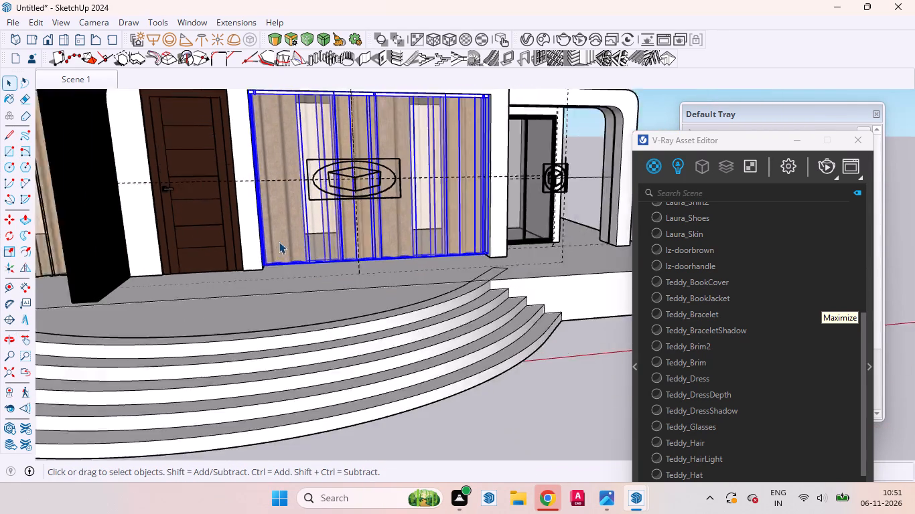
scroll(279, 242, down, 5)
Unhide the two hidden ground-floor three-panel windows so they stand in front of the curtains again.
middle_drag(438, 241, 490, 156)
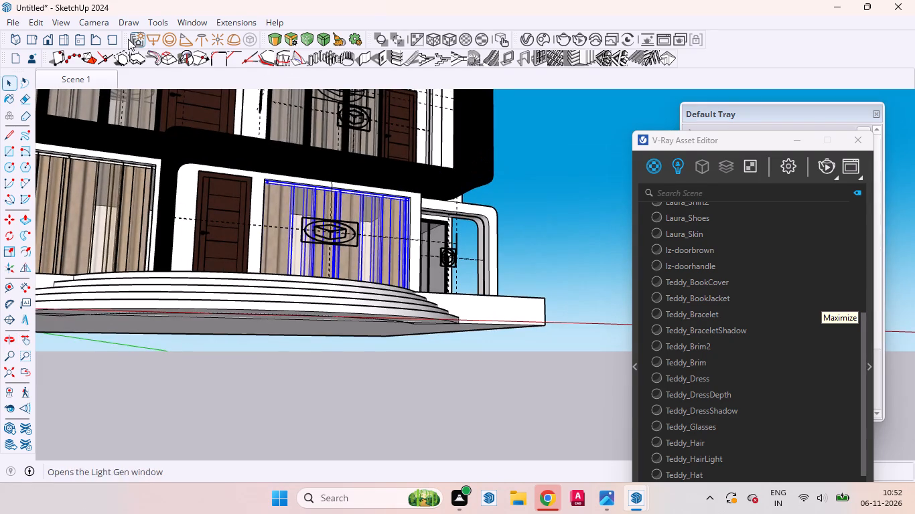
click(36, 16)
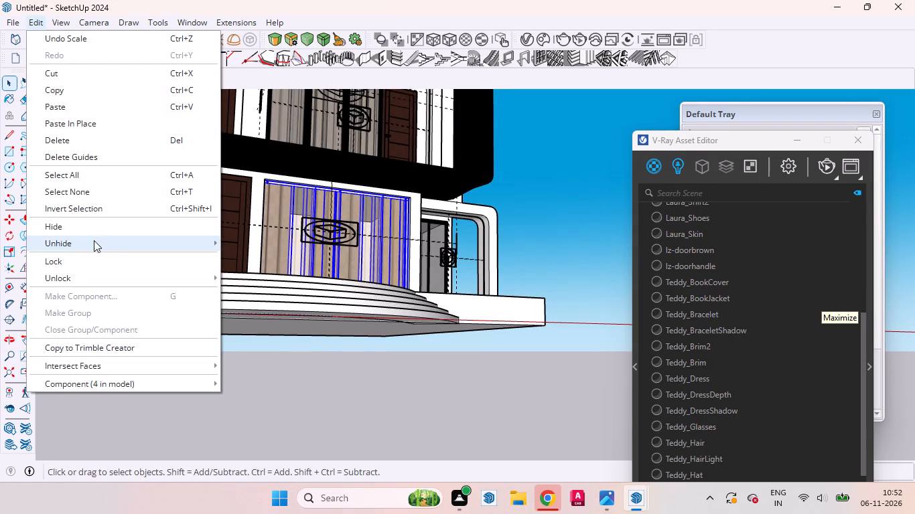
click(240, 257)
scroll(407, 307, down, 6)
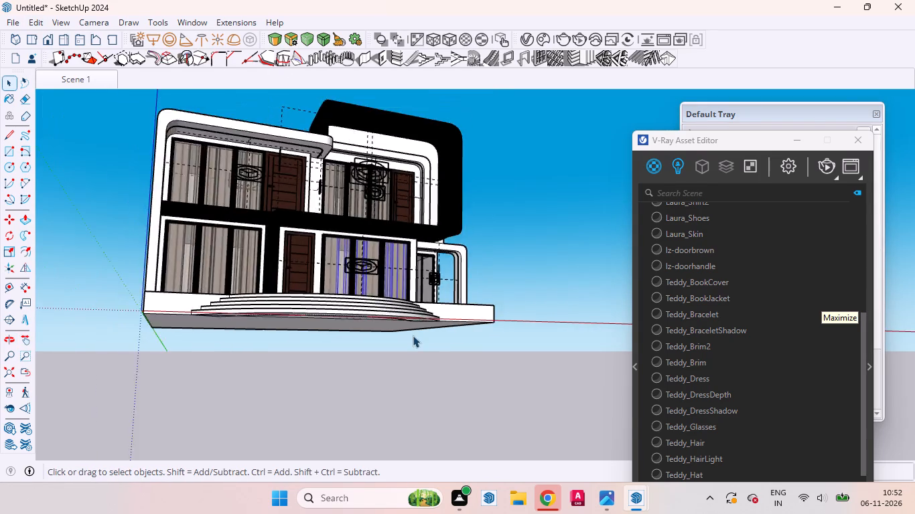
scroll(413, 335, down, 4)
click(476, 266)
Hide the V-Ray light widgets across the whole model.
middle_drag(466, 256, 361, 365)
scroll(429, 221, up, 4)
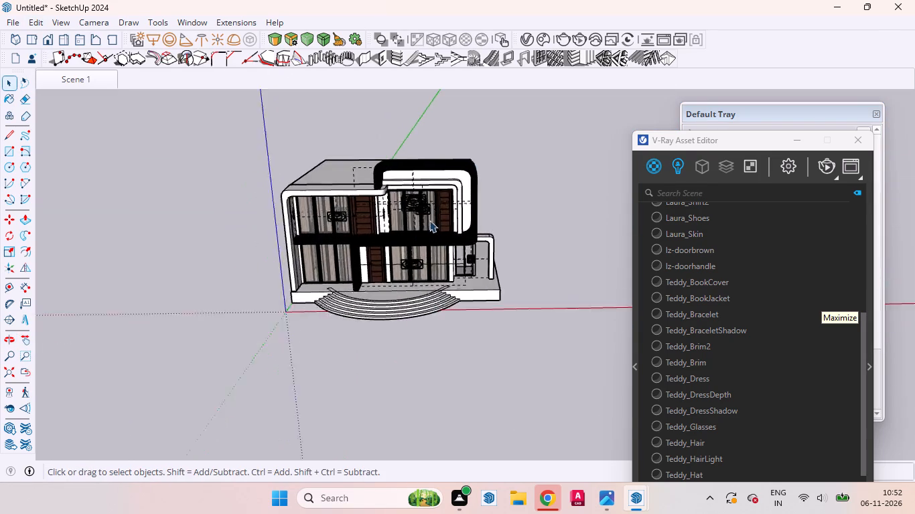
scroll(429, 220, up, 7)
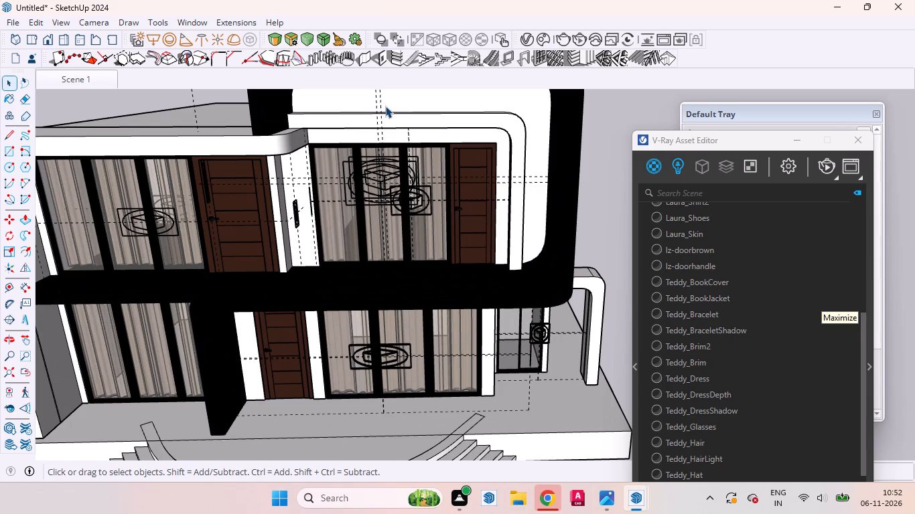
click(395, 34)
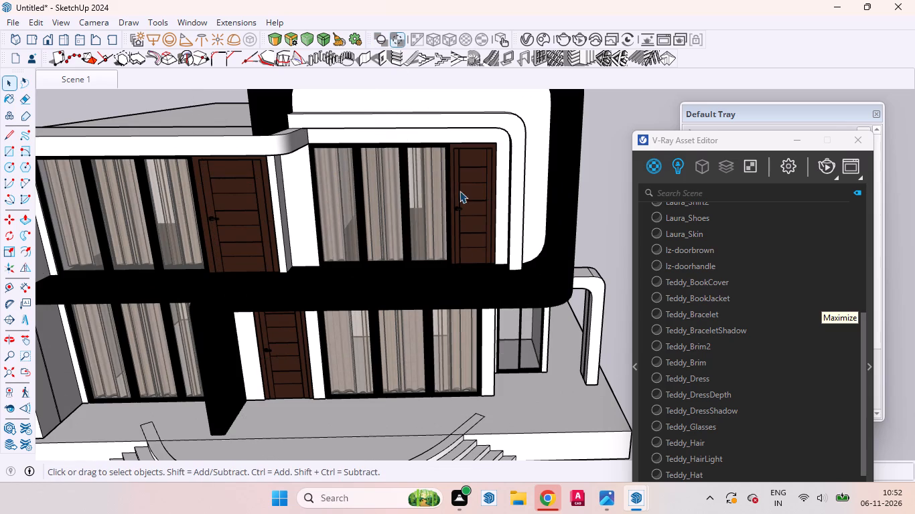
Examine the curtained windows on both floors and the narrow two-panel ground-floor opening at the side from several angles.
scroll(461, 238, down, 10)
scroll(516, 220, up, 10)
middle_drag(451, 221, 496, 179)
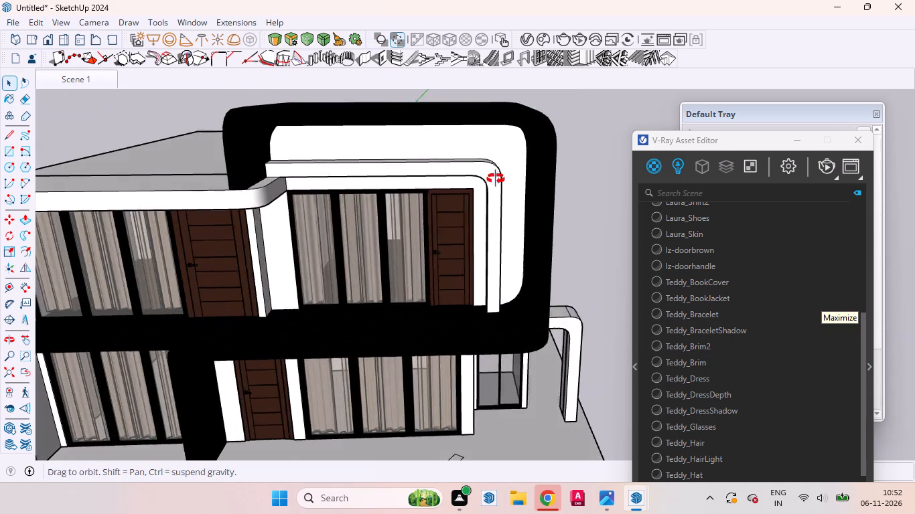
middle_drag(496, 179, 562, 114)
scroll(506, 145, up, 5)
scroll(500, 160, down, 12)
scroll(427, 225, up, 2)
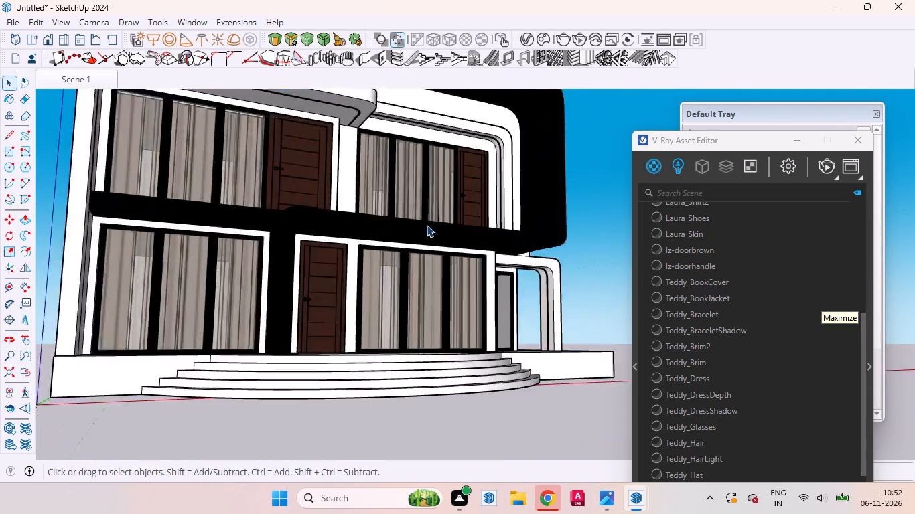
scroll(427, 225, up, 7)
scroll(395, 198, down, 11)
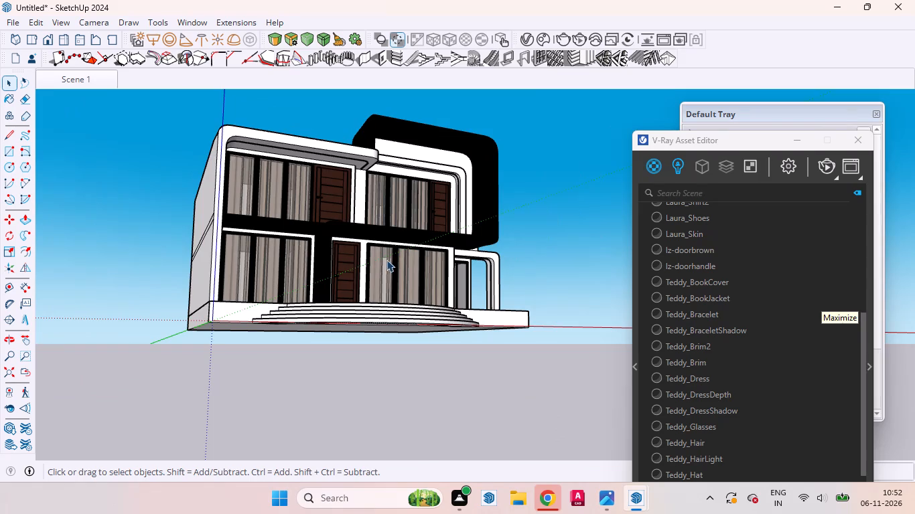
middle_drag(384, 268, 195, 284)
scroll(502, 244, up, 6)
scroll(445, 322, down, 4)
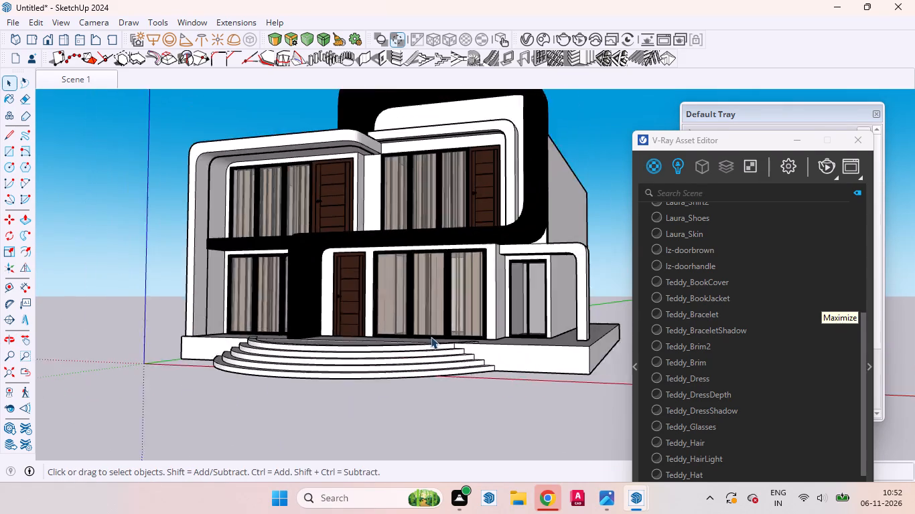
scroll(470, 307, up, 8)
middle_drag(521, 303, 602, 330)
scroll(537, 296, down, 6)
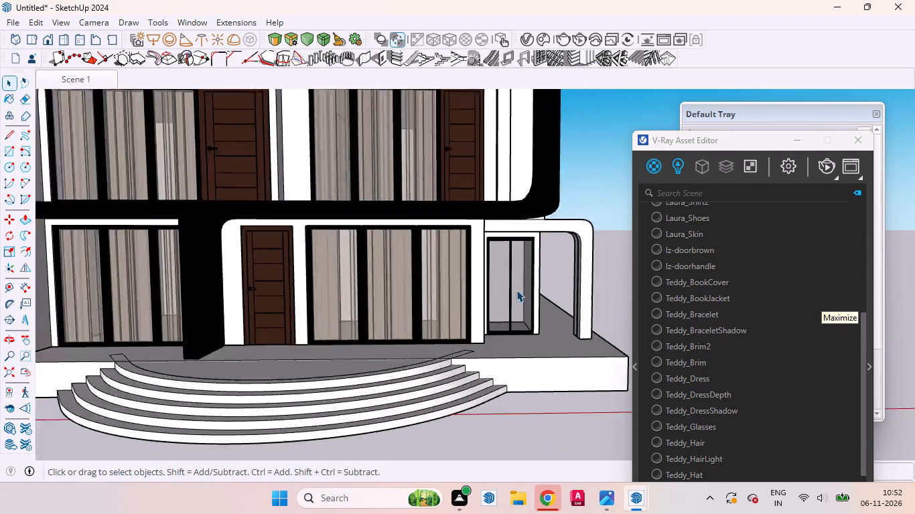
scroll(516, 290, down, 3)
scroll(517, 276, up, 9)
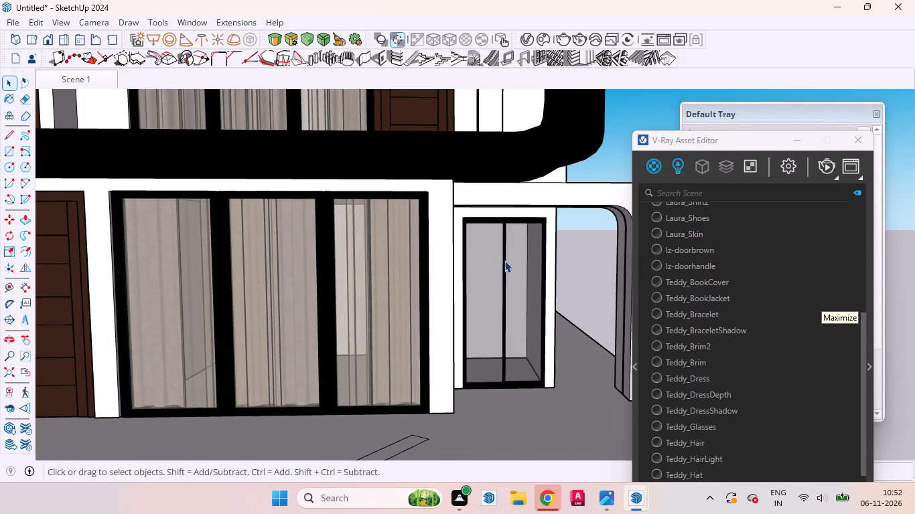
Search the 3D Warehouse for curtains.
click(188, 24)
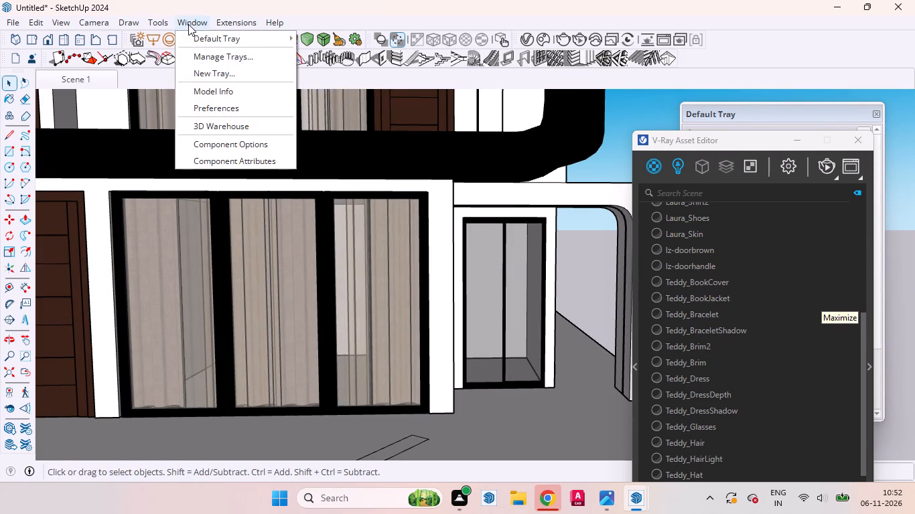
click(215, 123)
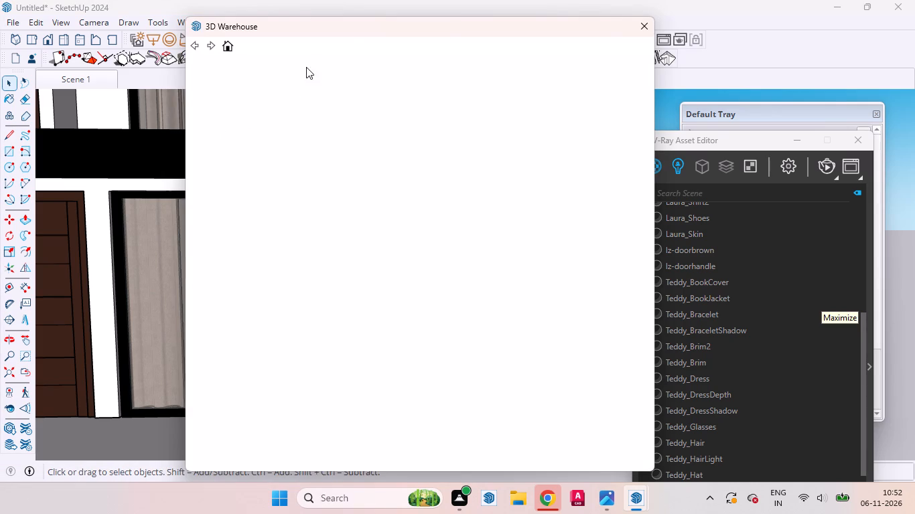
drag(324, 29, 322, 23)
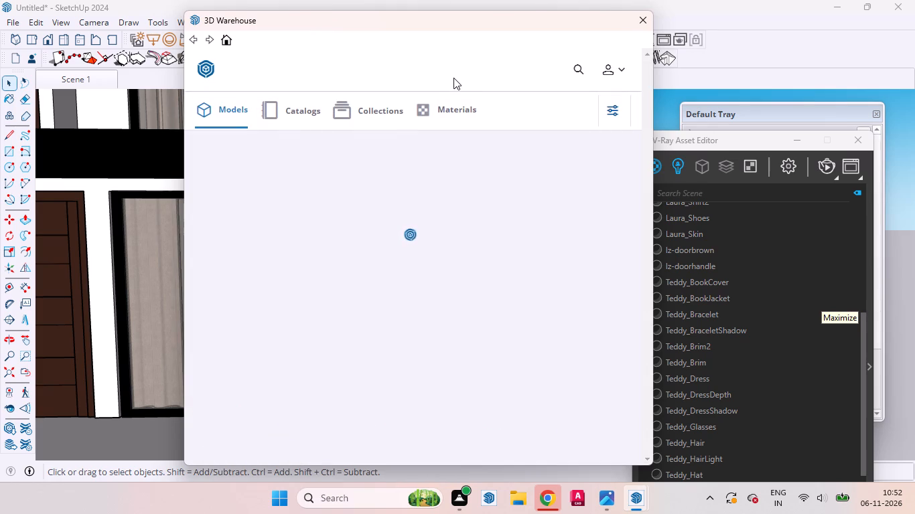
click(579, 76)
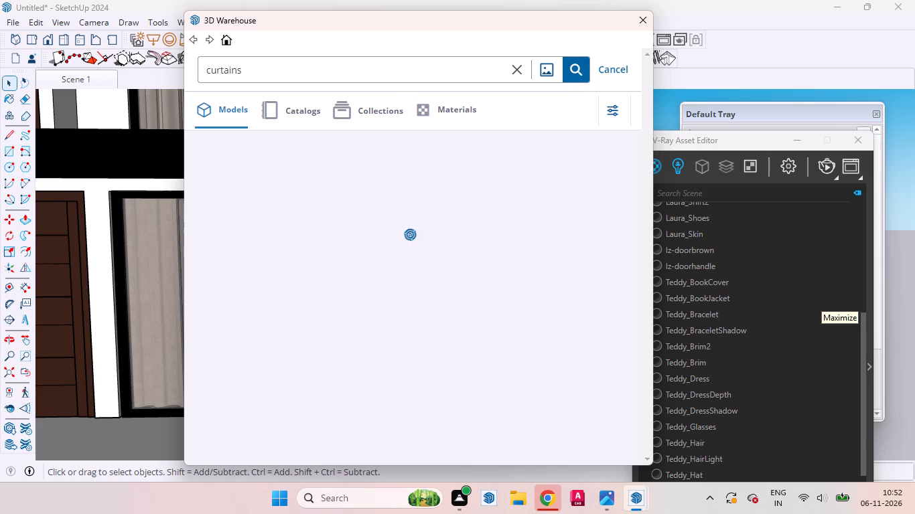
click(403, 76)
key(Return)
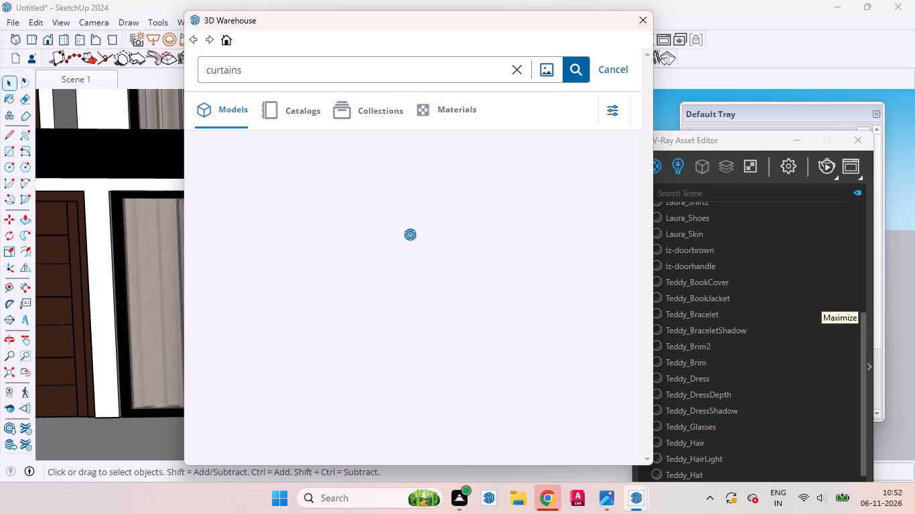
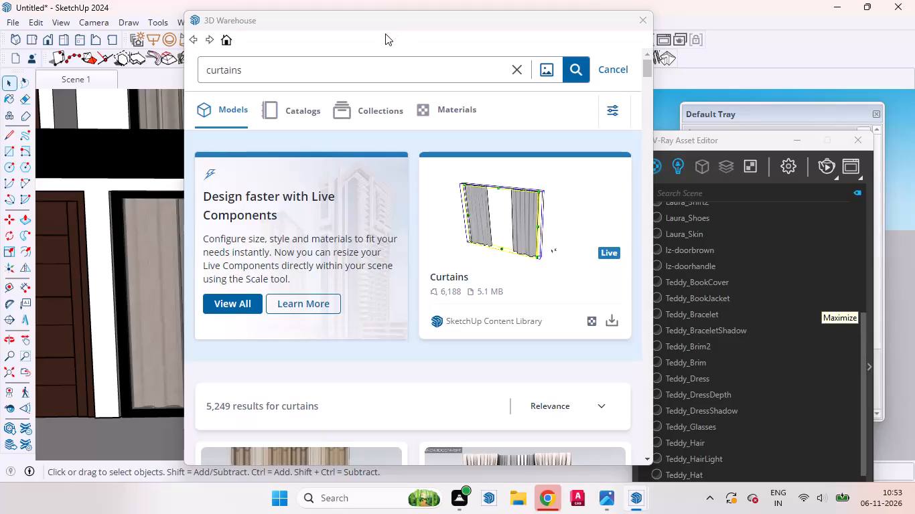
Look through the 3D Warehouse curtain results for a model suited to the narrow two-panel opening.
scroll(409, 215, down, 1)
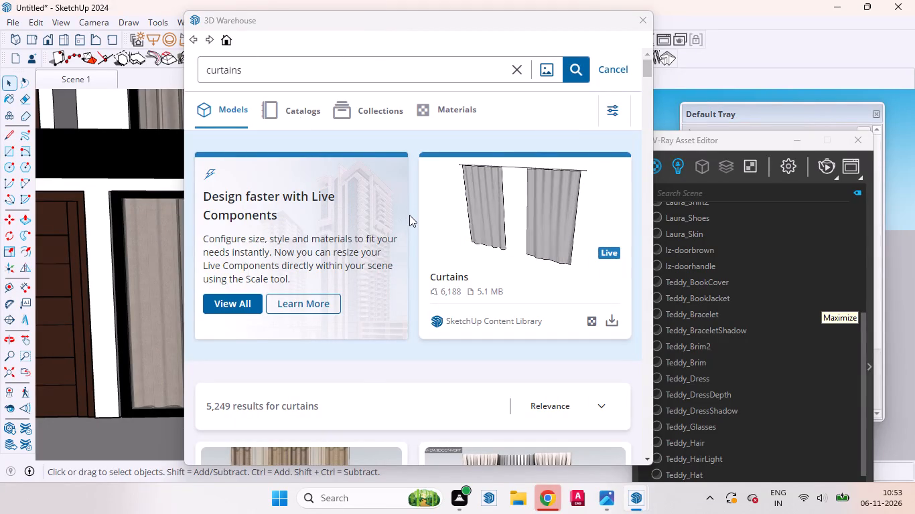
scroll(409, 215, down, 3)
scroll(365, 385, down, 3)
scroll(375, 327, up, 2)
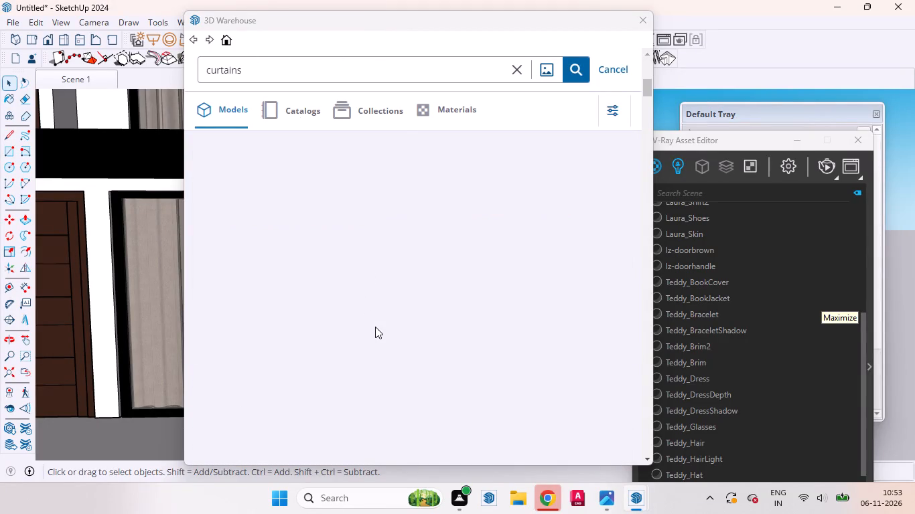
scroll(344, 288, up, 4)
scroll(344, 288, down, 2)
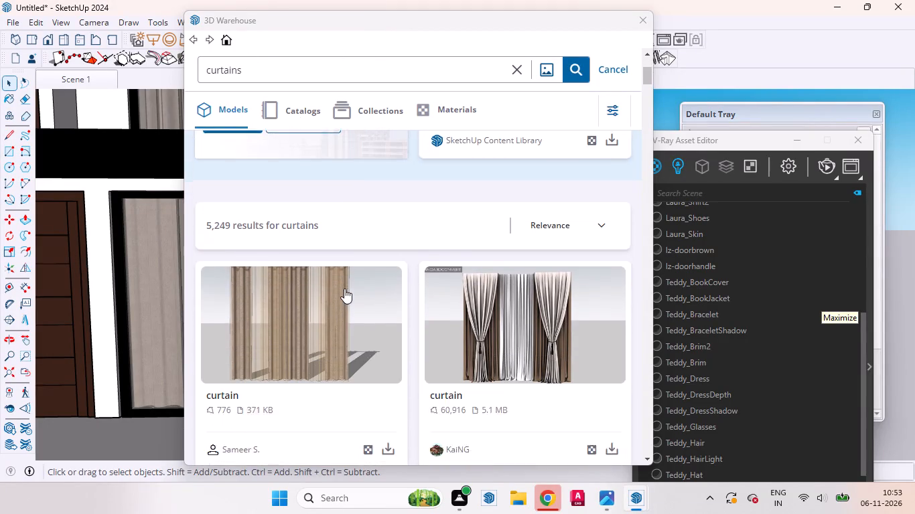
scroll(344, 288, down, 5)
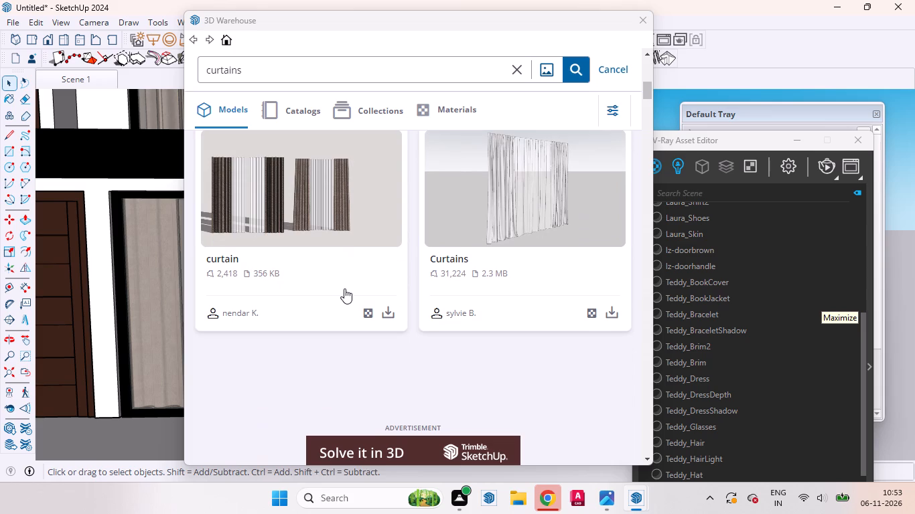
scroll(344, 288, down, 6)
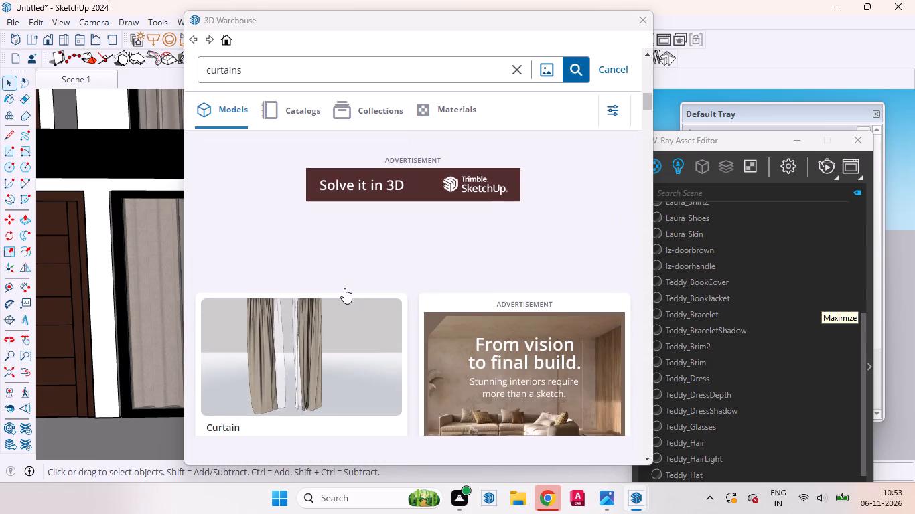
scroll(344, 288, down, 6)
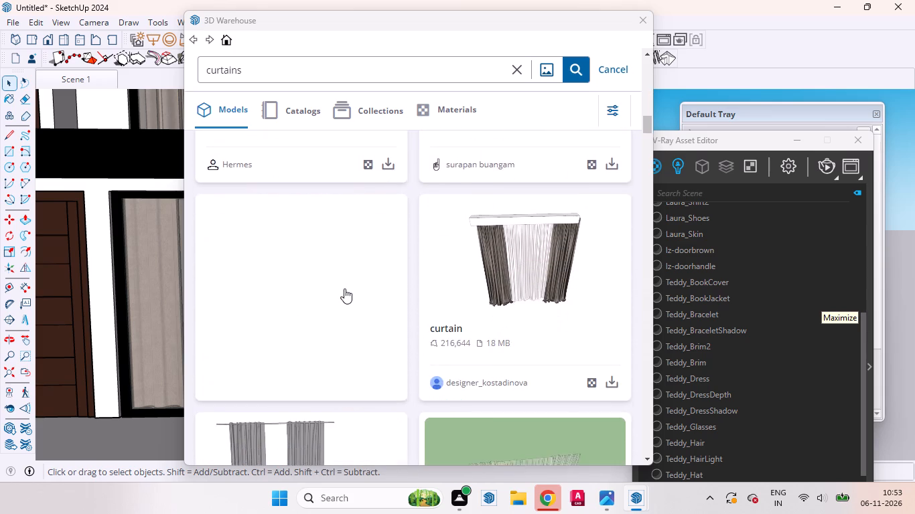
scroll(344, 288, down, 8)
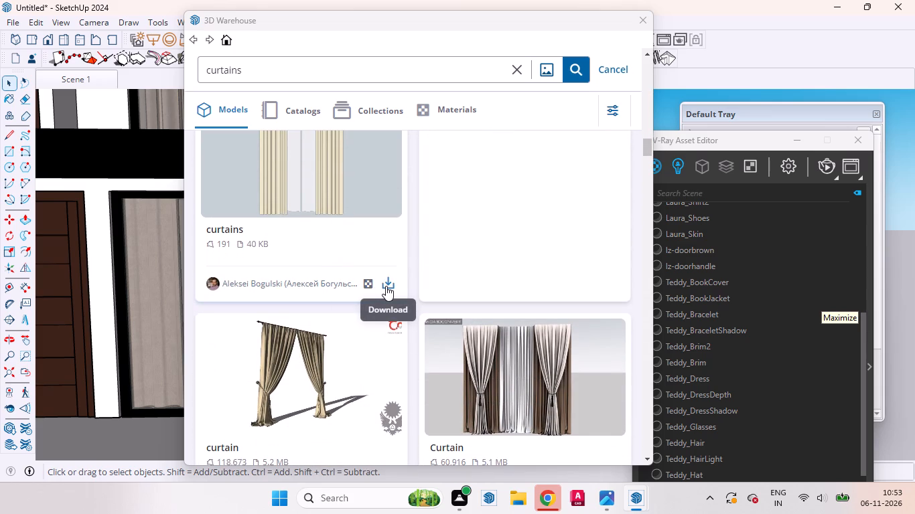
Load the 40 KB cream "curtains" model directly into the scene and place it in front of the narrow two-panel ground-floor opening.
click(386, 286)
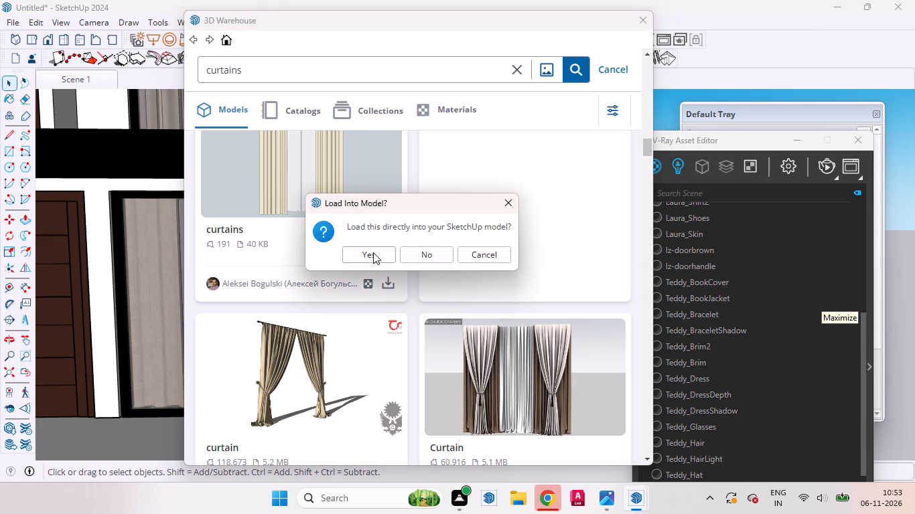
click(373, 251)
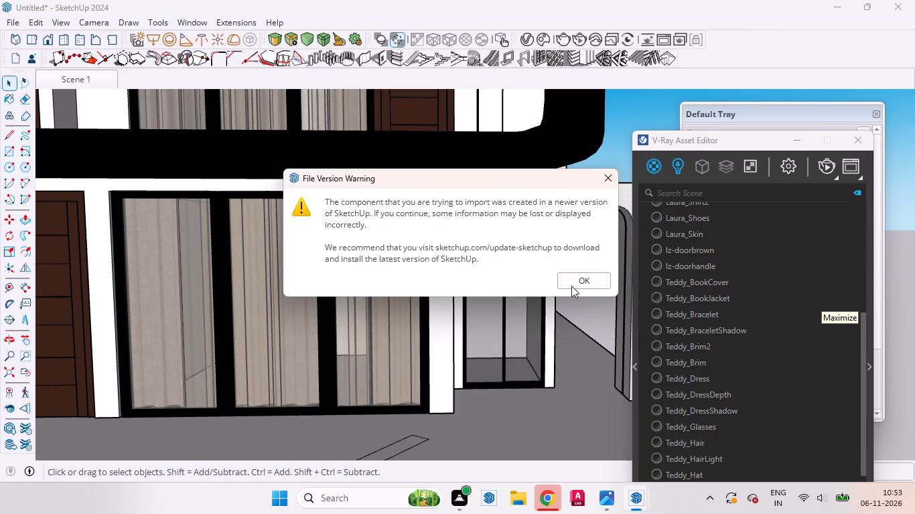
click(571, 286)
scroll(403, 333, down, 2)
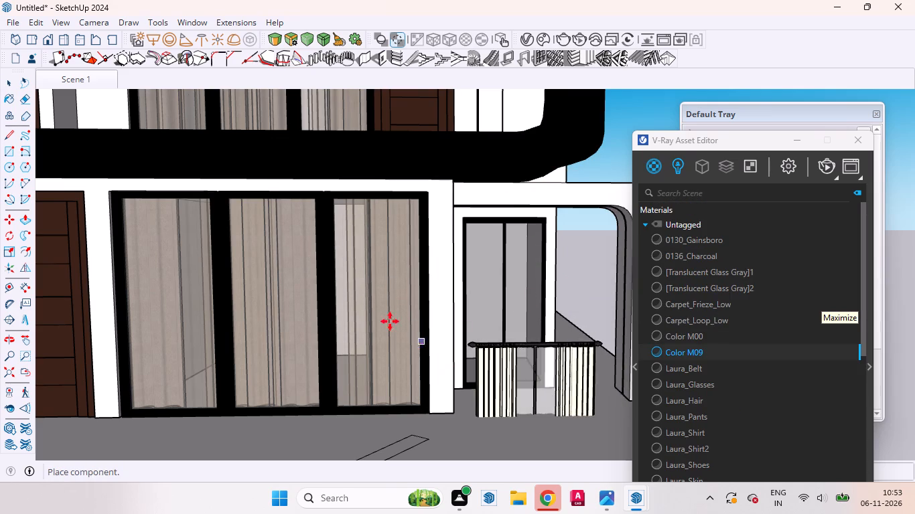
scroll(390, 321, down, 10)
scroll(421, 274, up, 8)
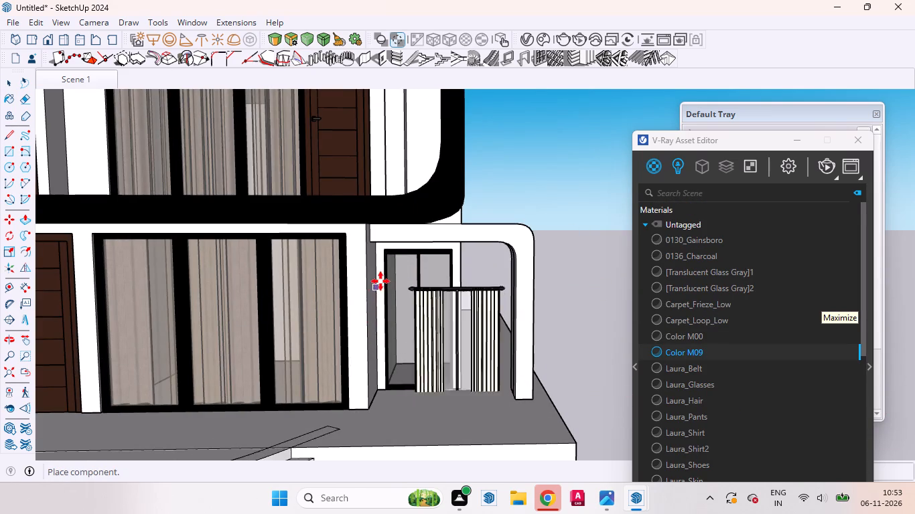
scroll(381, 276, up, 8)
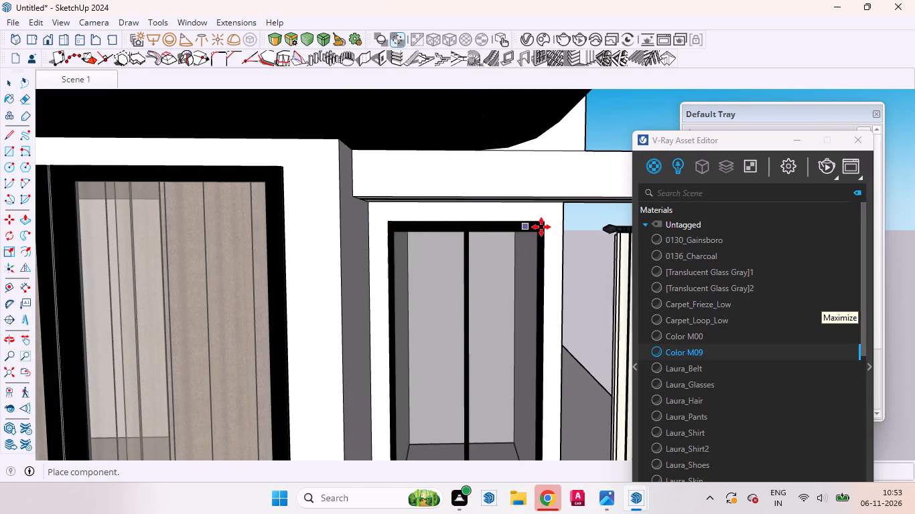
scroll(384, 213, up, 7)
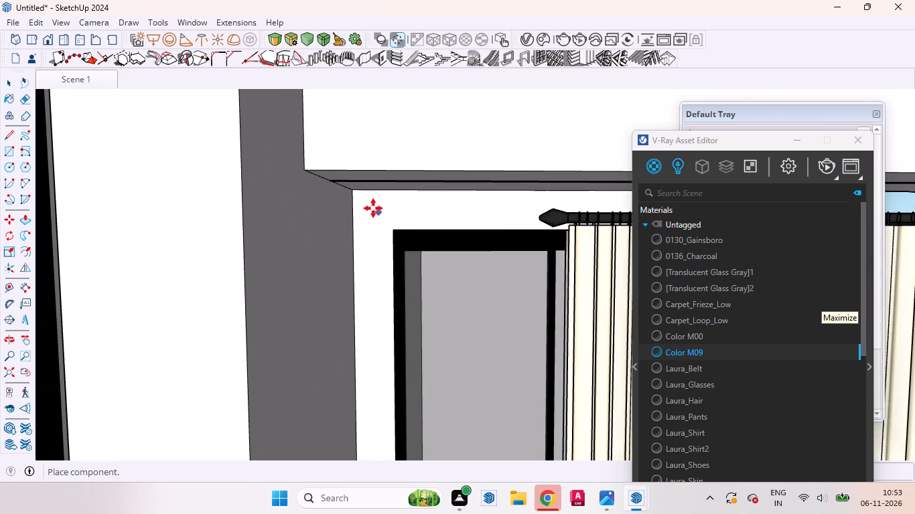
click(368, 205)
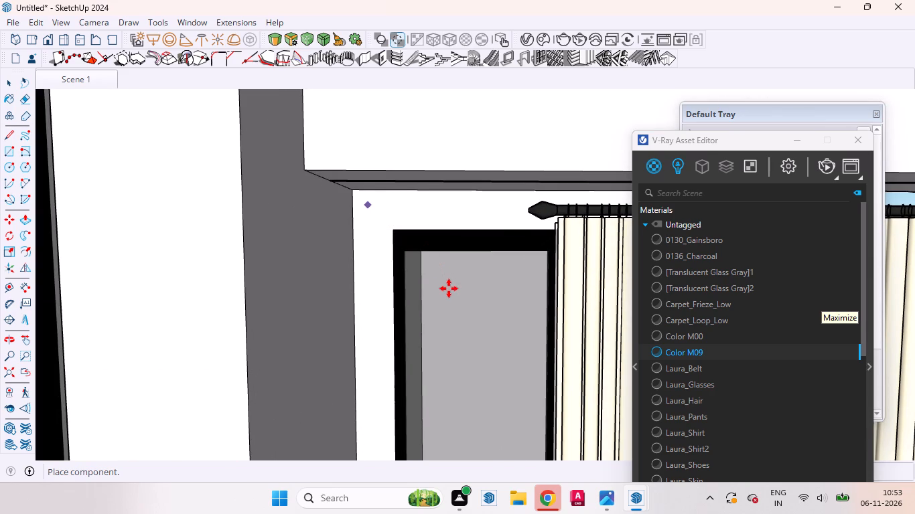
key(space)
scroll(350, 293, down, 3)
key(space)
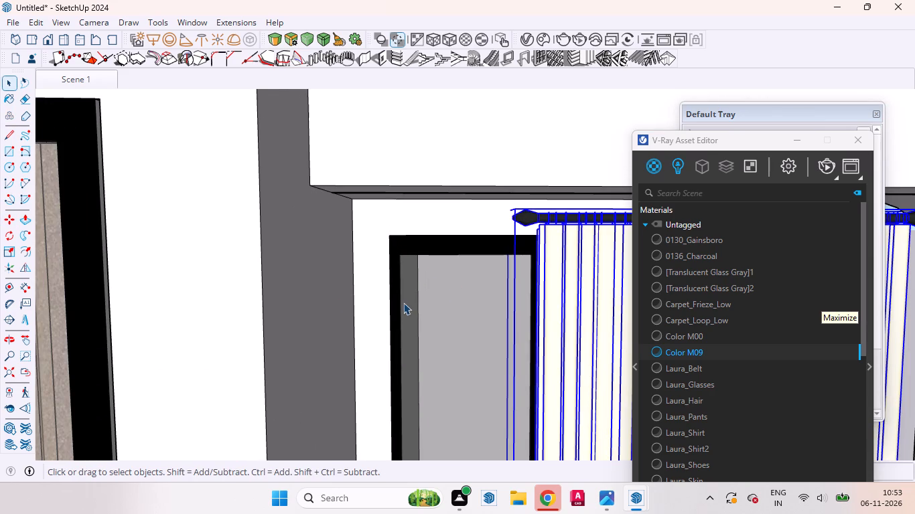
Hide the black two-panel window frame in the narrow ground-floor opening beside the new curtain.
scroll(413, 307, down, 5)
scroll(305, 270, down, 13)
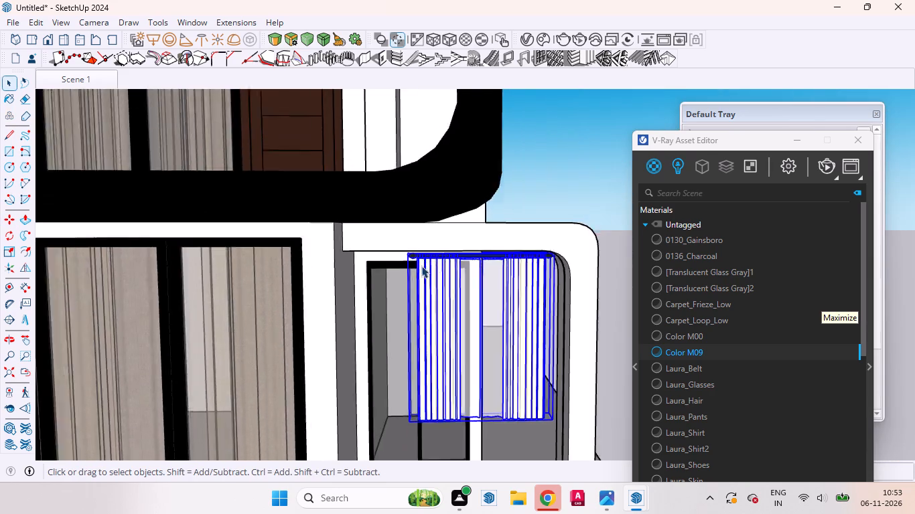
scroll(421, 266, down, 2)
middle_drag(402, 298, 502, 281)
scroll(439, 261, up, 5)
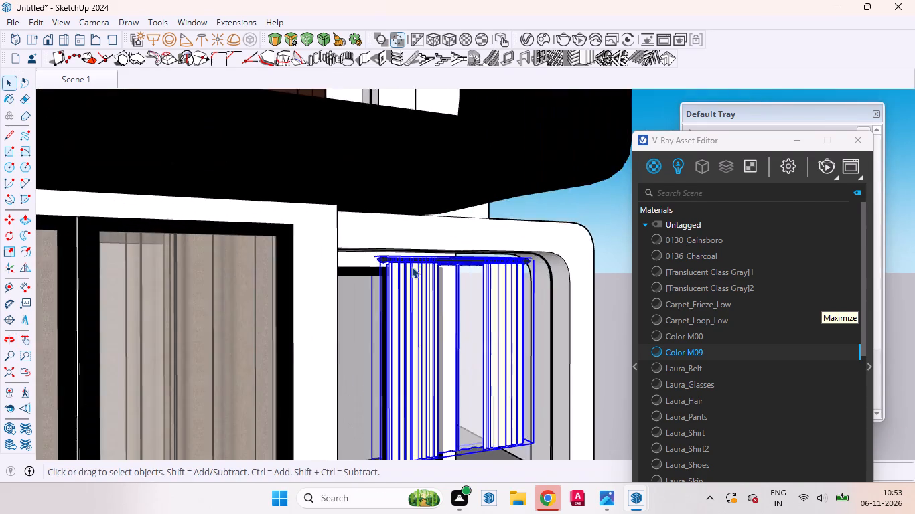
scroll(411, 266, up, 9)
scroll(323, 238, down, 11)
middle_drag(275, 298, 166, 266)
scroll(272, 262, up, 3)
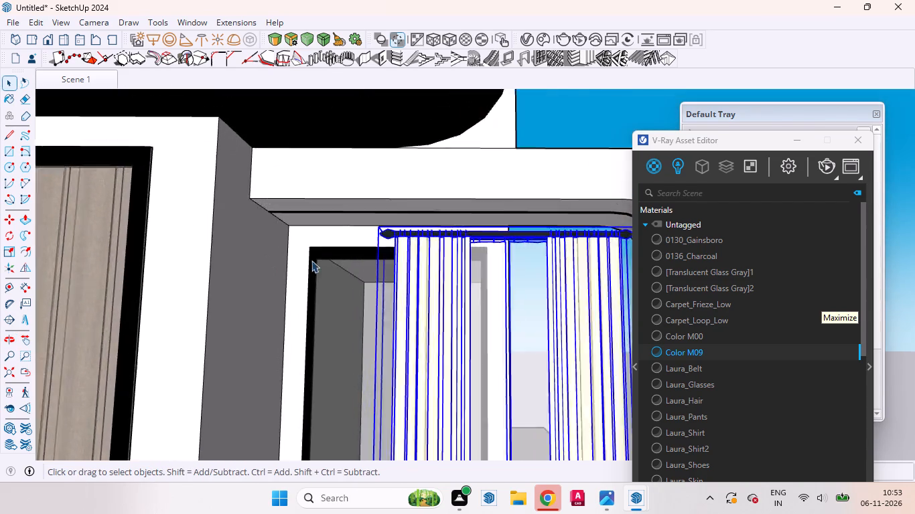
scroll(311, 260, up, 12)
scroll(331, 252, down, 1)
click(318, 272)
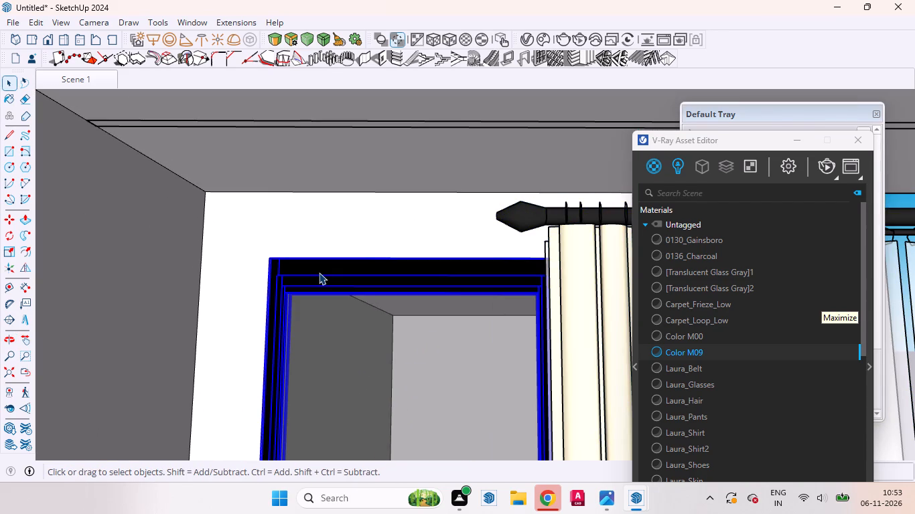
right_click(319, 272)
scroll(326, 309, down, 10)
click(330, 109)
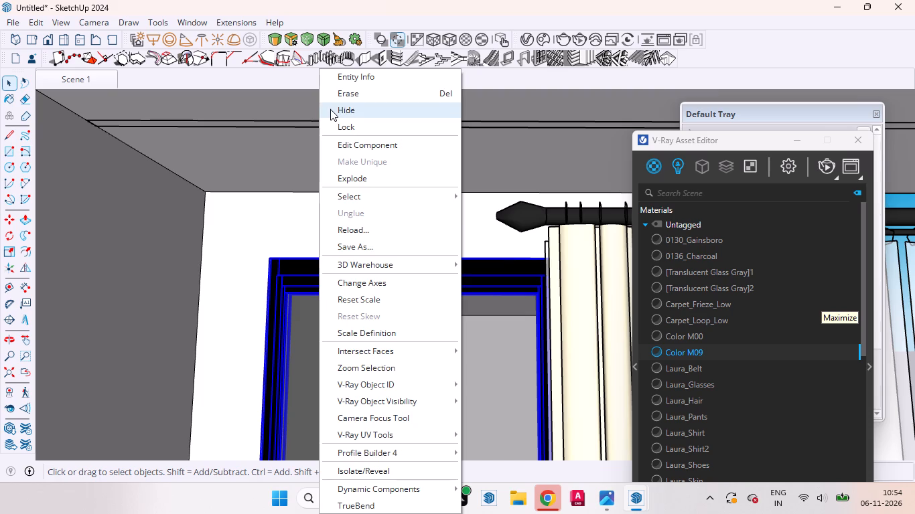
Scale the cream curtain along its width only, making it narrower to suit the side opening.
scroll(340, 254, down, 20)
scroll(340, 254, down, 4)
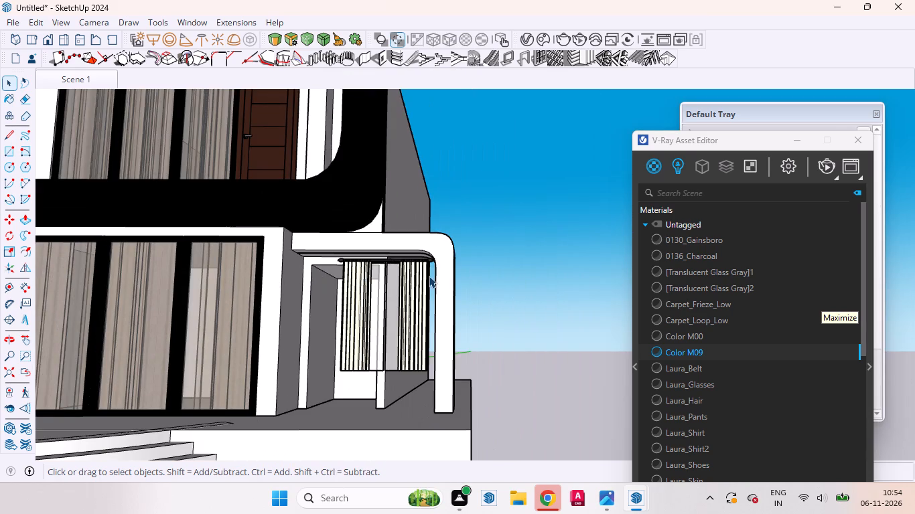
click(405, 276)
scroll(406, 286, up, 5)
middle_drag(340, 304, 417, 347)
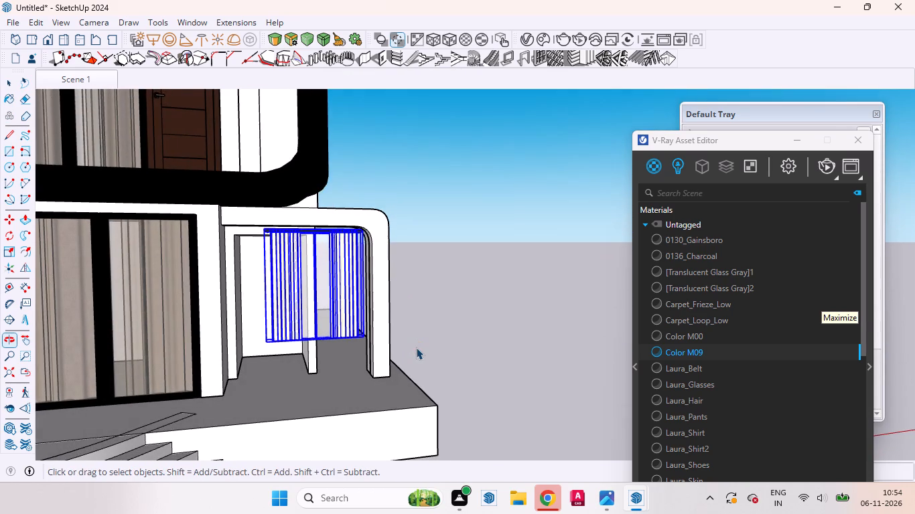
key(s)
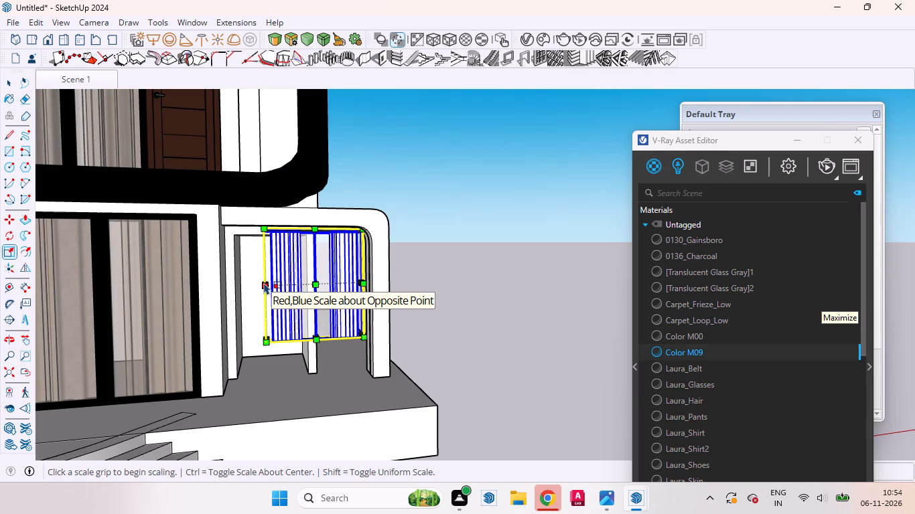
scroll(261, 278, up, 9)
middle_drag(277, 304, 321, 316)
scroll(321, 316, up, 1)
drag(274, 296, 336, 296)
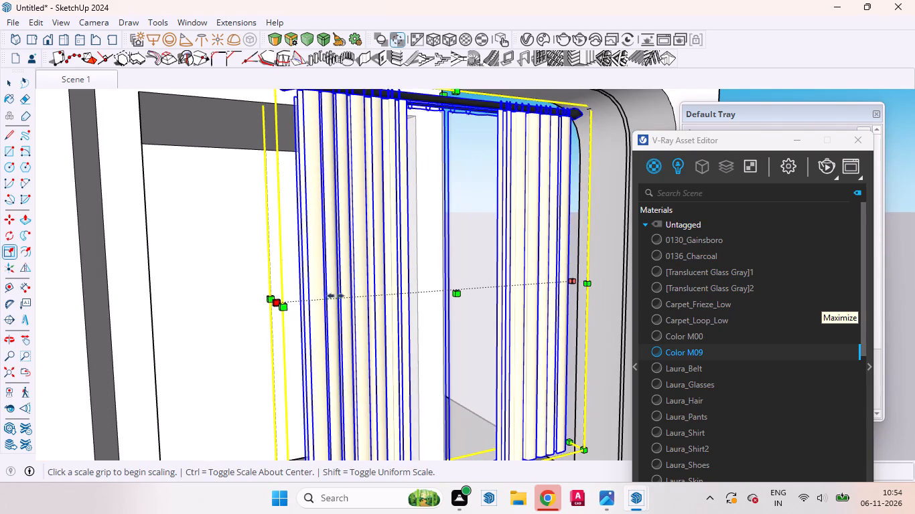
drag(336, 296, 359, 293)
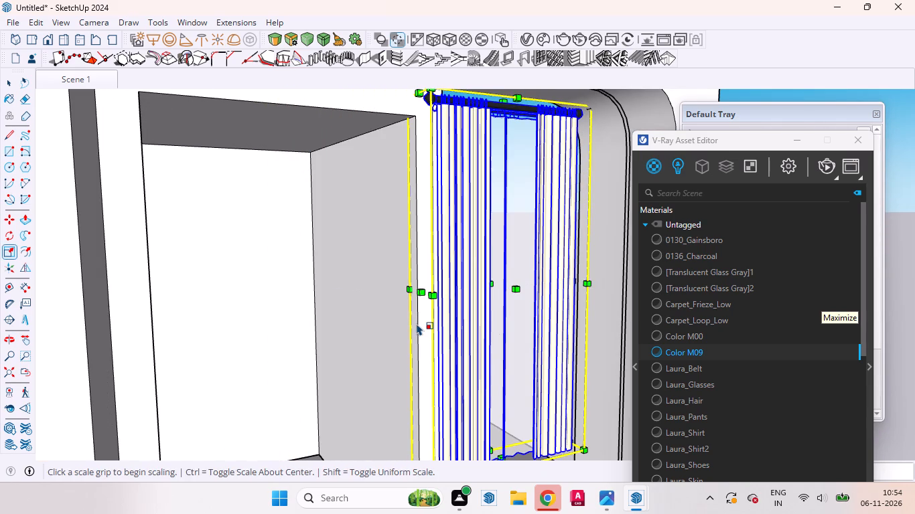
key(space)
scroll(367, 278, down, 10)
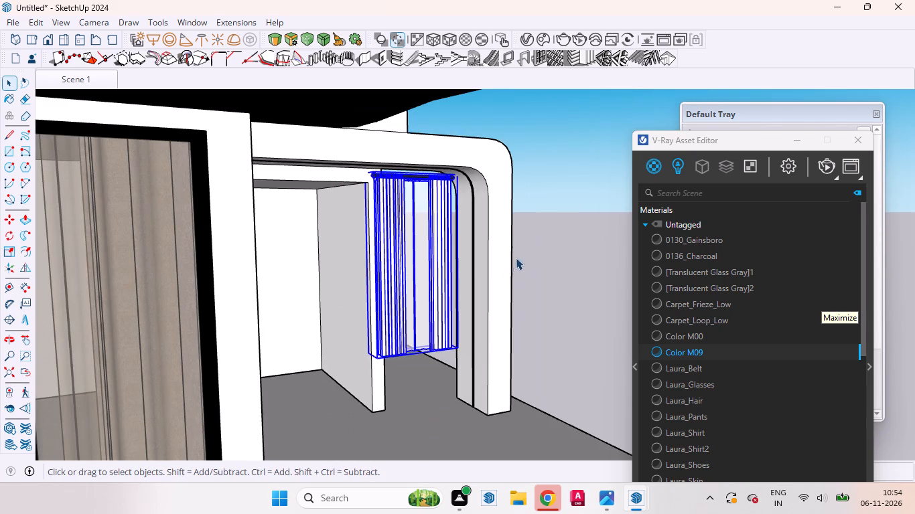
click(531, 250)
Move the cream curtain by its upper corner to the top corner of the narrow opening.
scroll(403, 179, up, 7)
scroll(353, 166, down, 1)
scroll(353, 166, up, 1)
middle_drag(407, 248, 445, 251)
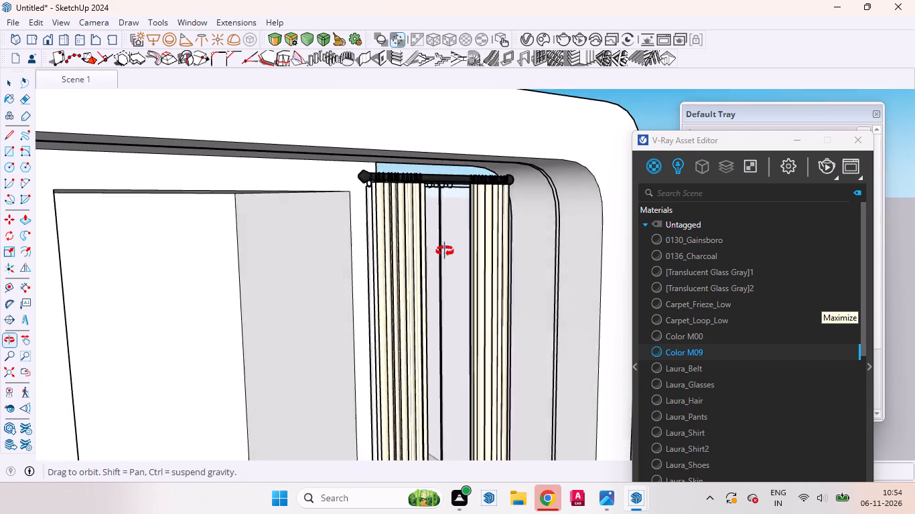
middle_drag(445, 251, 512, 232)
click(414, 194)
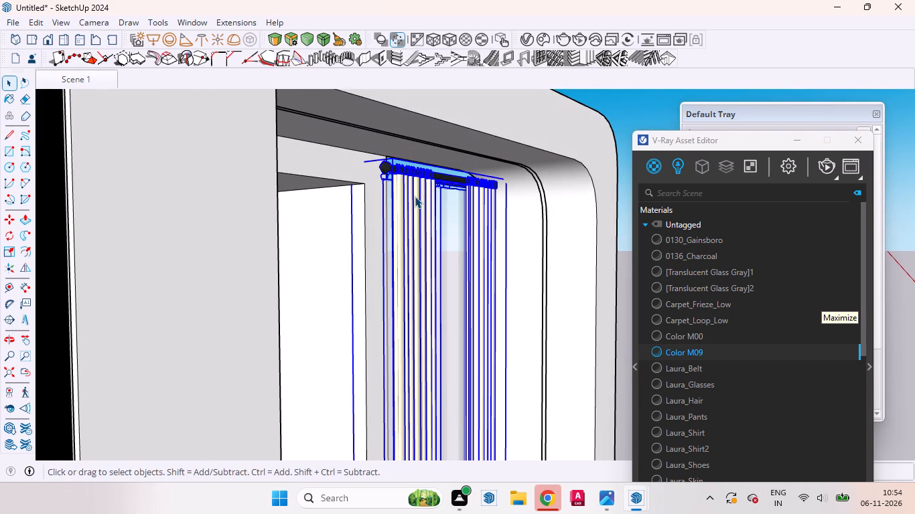
key(m)
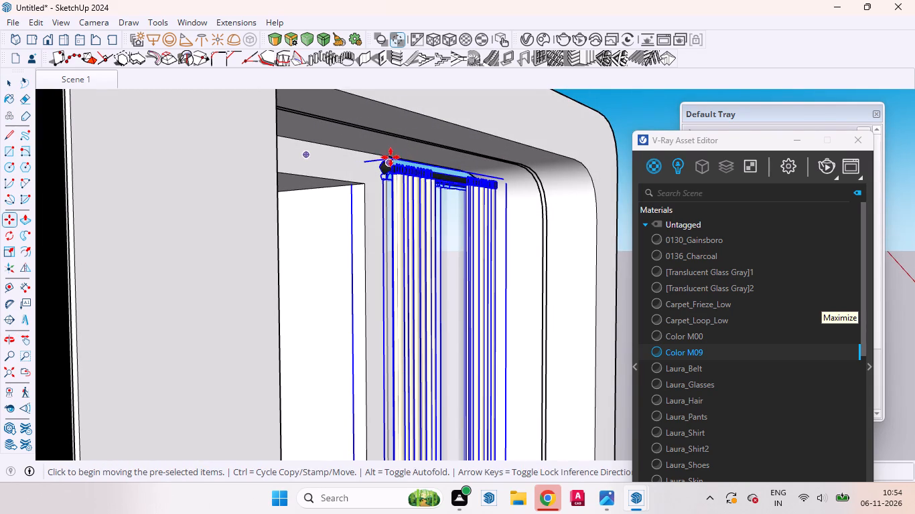
click(395, 155)
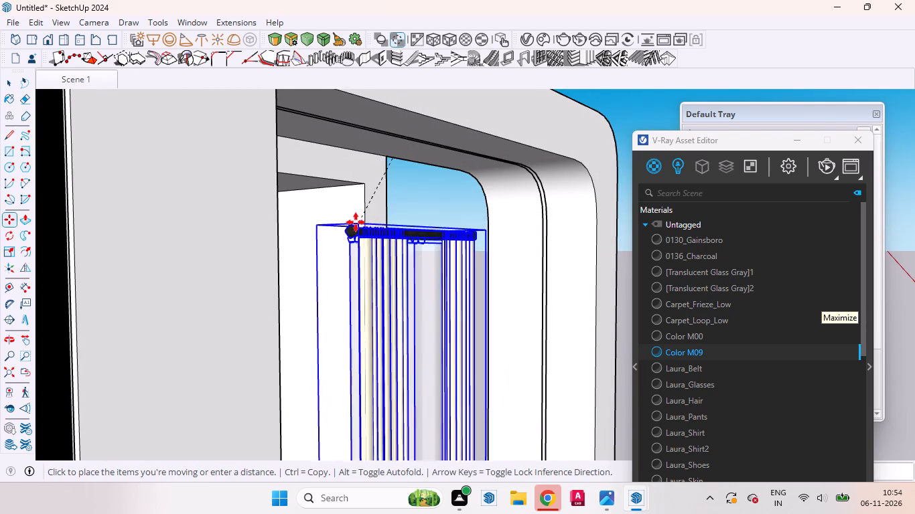
middle_drag(347, 221, 160, 192)
scroll(163, 195, up, 8)
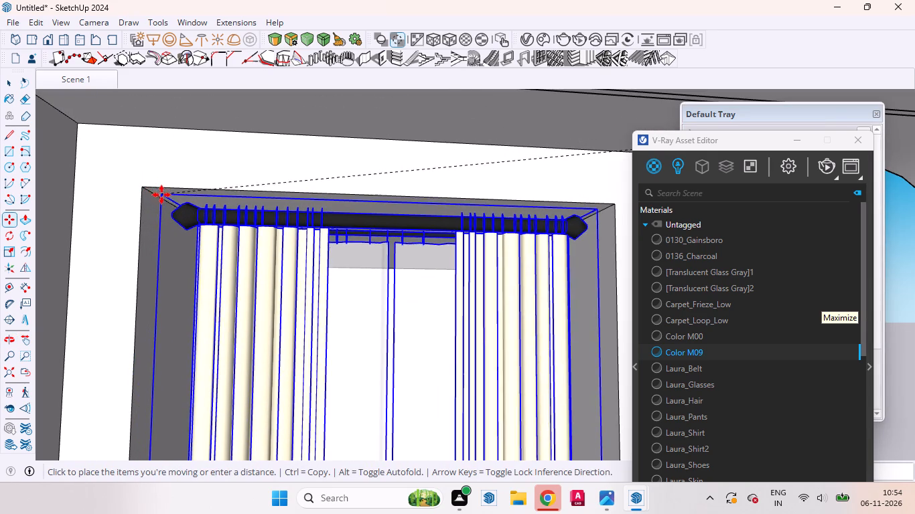
click(156, 195)
middle_drag(178, 216, 88, 189)
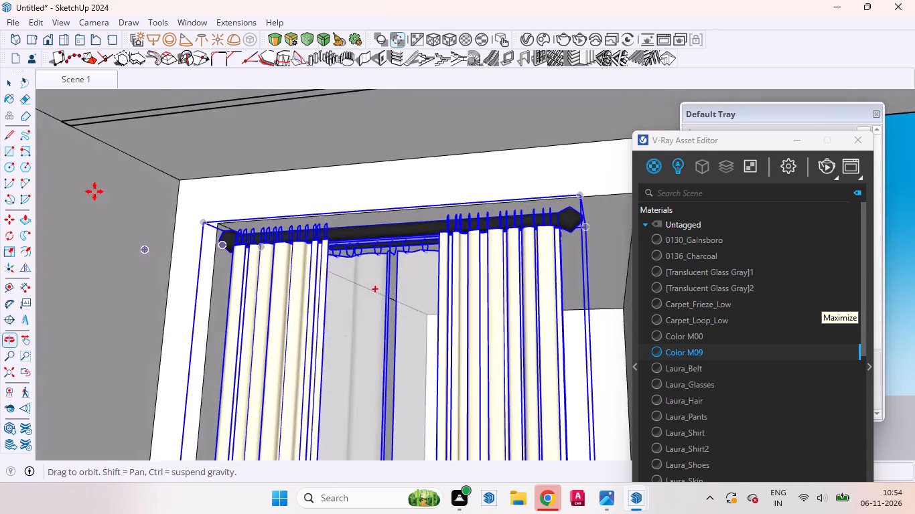
scroll(122, 195, up, 7)
middle_drag(317, 263, 508, 335)
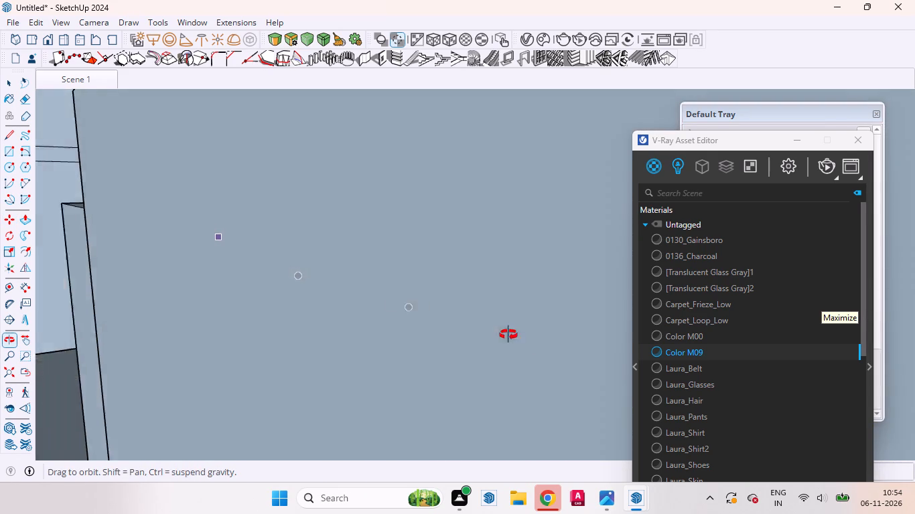
Move the cream curtain by its top corner onto the outer top corner of the narrow opening.
middle_drag(508, 335, 481, 321)
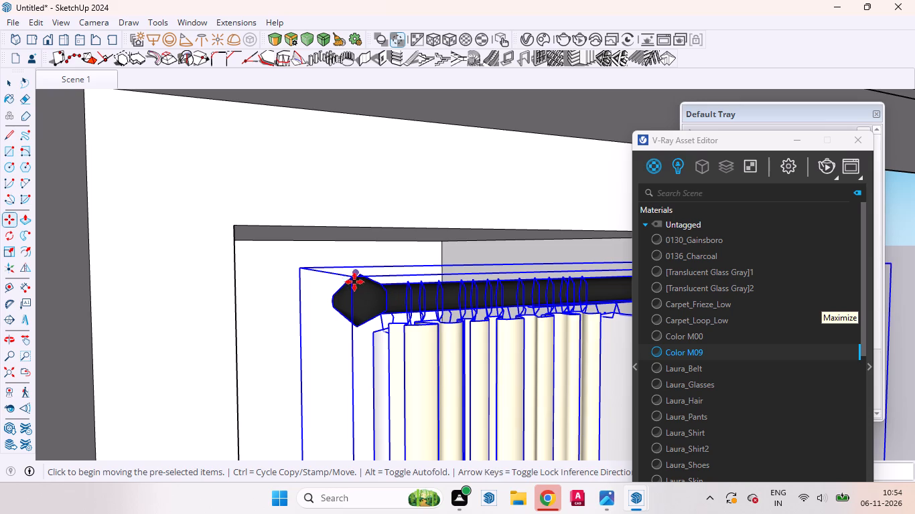
scroll(318, 288, up, 5)
scroll(336, 282, down, 4)
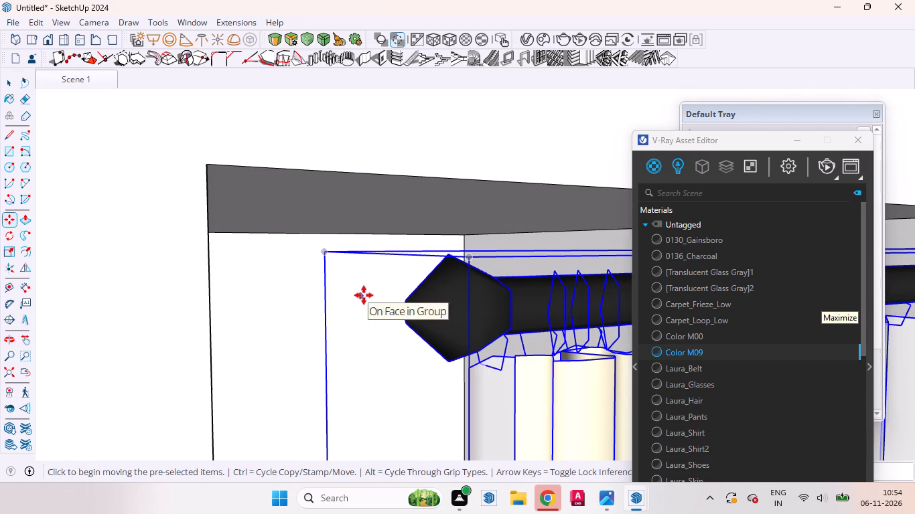
click(469, 256)
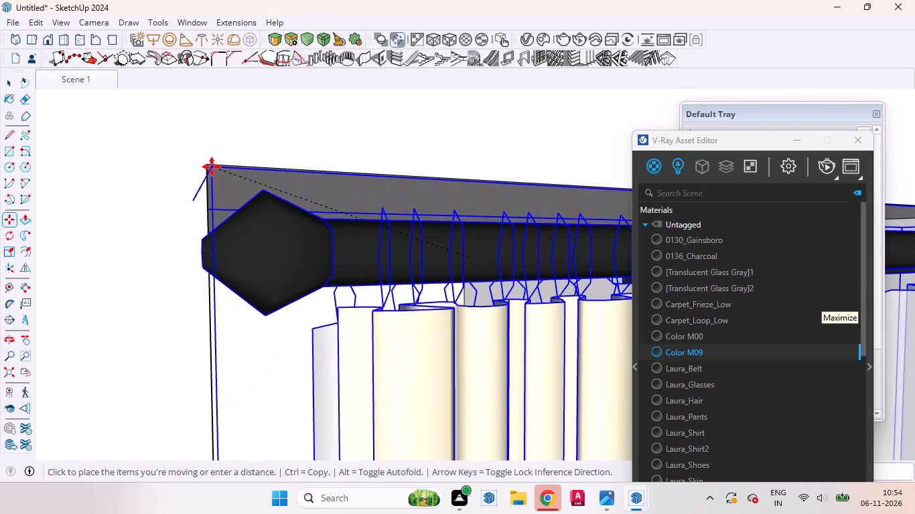
click(212, 165)
Move the cream curtain by its top corner, constrained to the red axis, to line it up across the narrow opening.
middle_drag(192, 169, 44, 268)
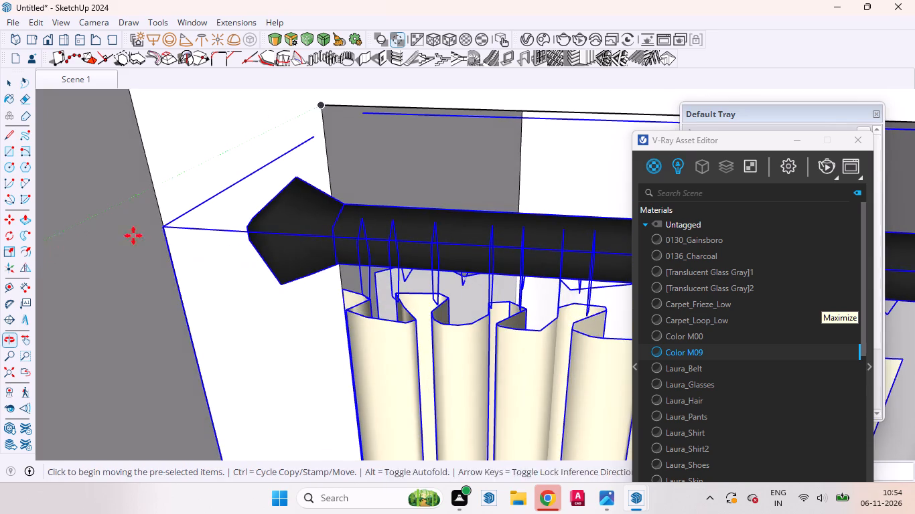
middle_drag(227, 237, 138, 176)
scroll(189, 231, down, 19)
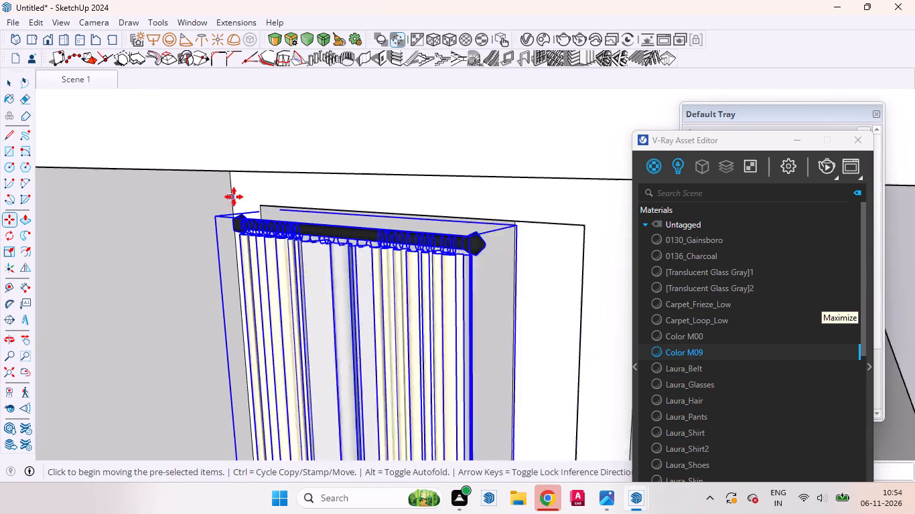
scroll(234, 197, down, 5)
middle_drag(448, 256, 335, 263)
middle_drag(338, 305, 374, 263)
click(435, 118)
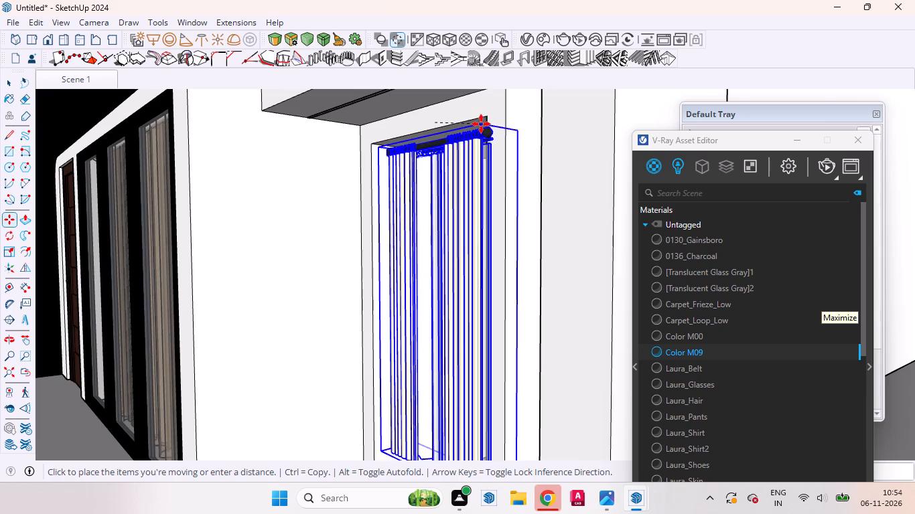
key(Left)
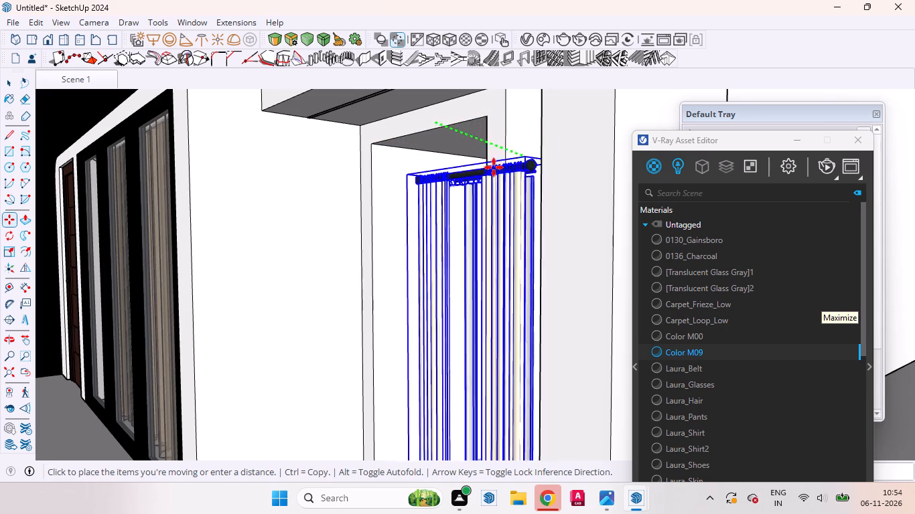
middle_drag(490, 177, 699, 226)
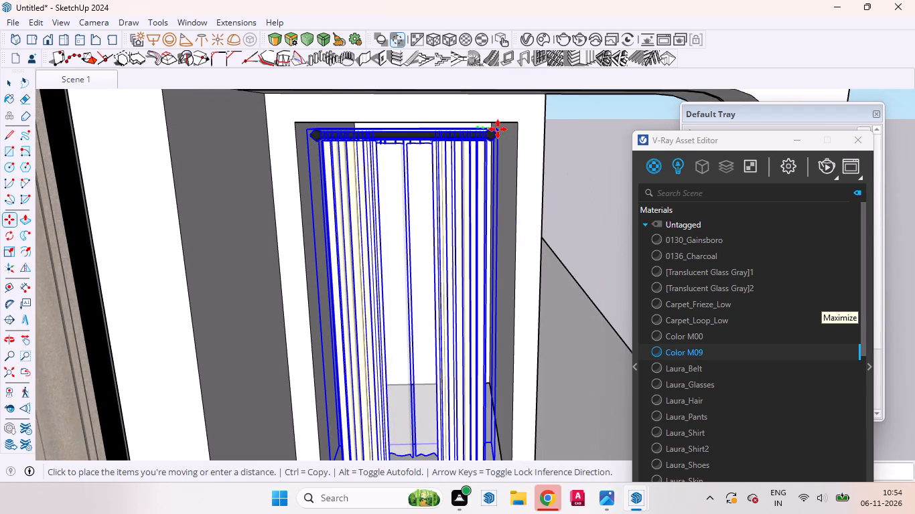
key(Right)
click(498, 130)
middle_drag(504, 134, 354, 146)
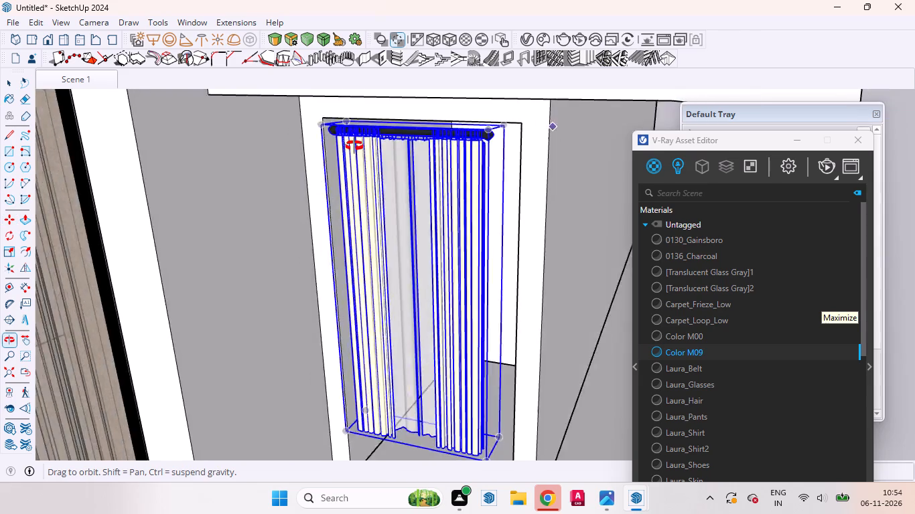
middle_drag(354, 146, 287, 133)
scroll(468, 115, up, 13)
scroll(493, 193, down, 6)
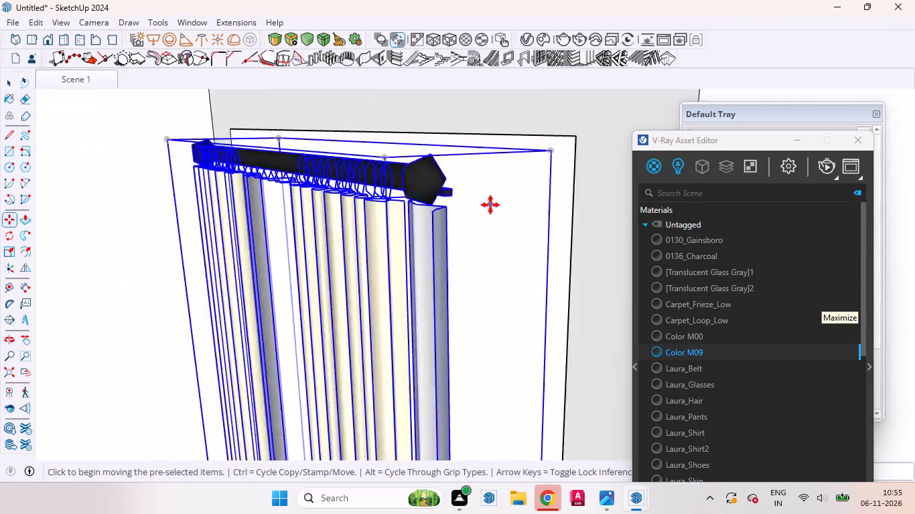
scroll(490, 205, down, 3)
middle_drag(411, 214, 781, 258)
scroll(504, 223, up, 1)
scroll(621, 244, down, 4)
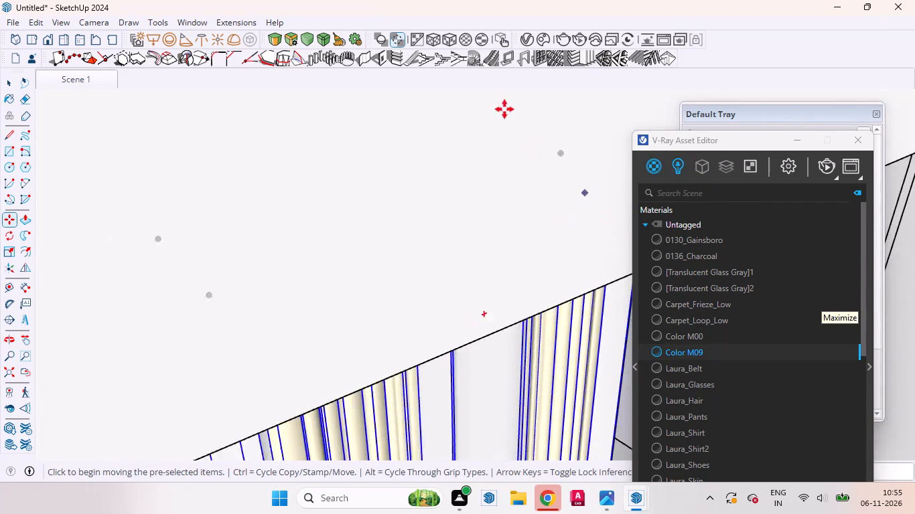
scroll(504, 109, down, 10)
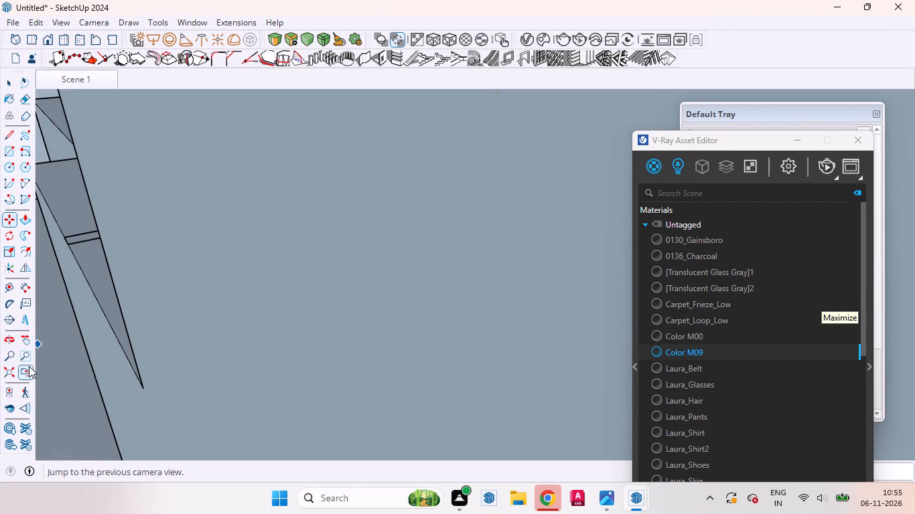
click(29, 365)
Move the cream curtain along the green axis to adjust its depth relative to the narrow opening.
scroll(426, 195, down, 6)
scroll(463, 138, up, 1)
middle_drag(461, 152, 398, 177)
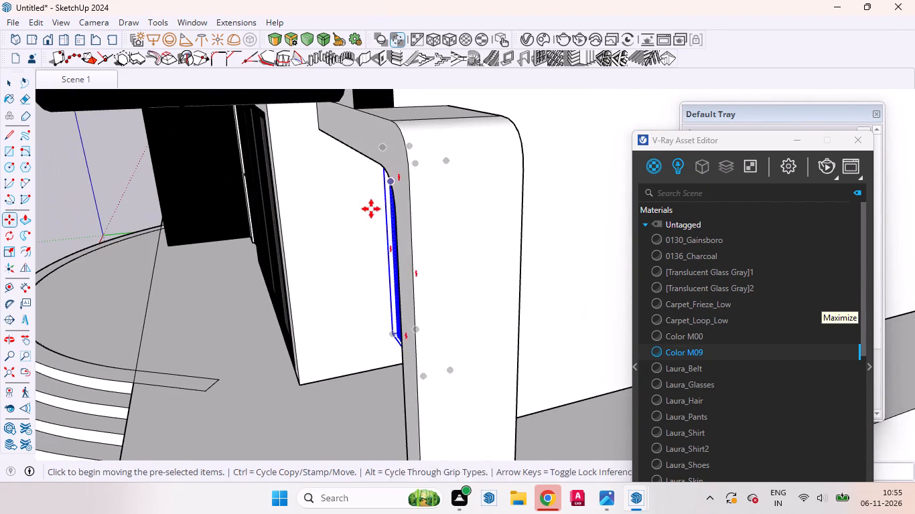
scroll(371, 213, up, 2)
scroll(371, 213, down, 1)
scroll(371, 213, up, 10)
middle_drag(383, 195, 424, 179)
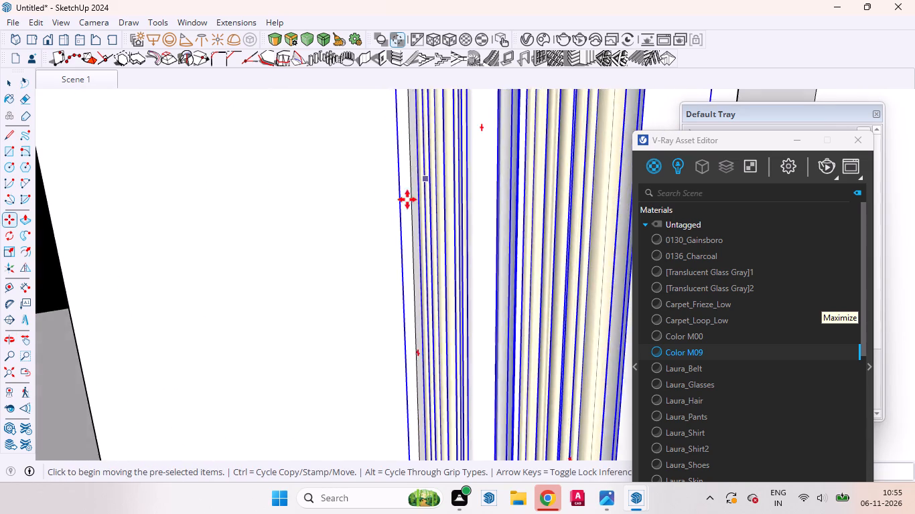
scroll(406, 232, down, 8)
middle_drag(472, 193, 445, 169)
scroll(468, 130, up, 8)
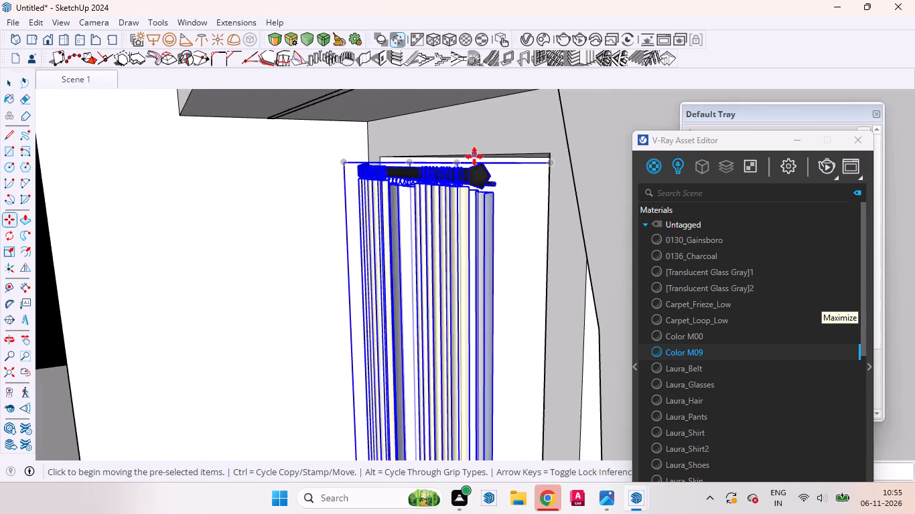
scroll(474, 157, up, 4)
middle_drag(504, 174, 490, 185)
scroll(466, 177, up, 2)
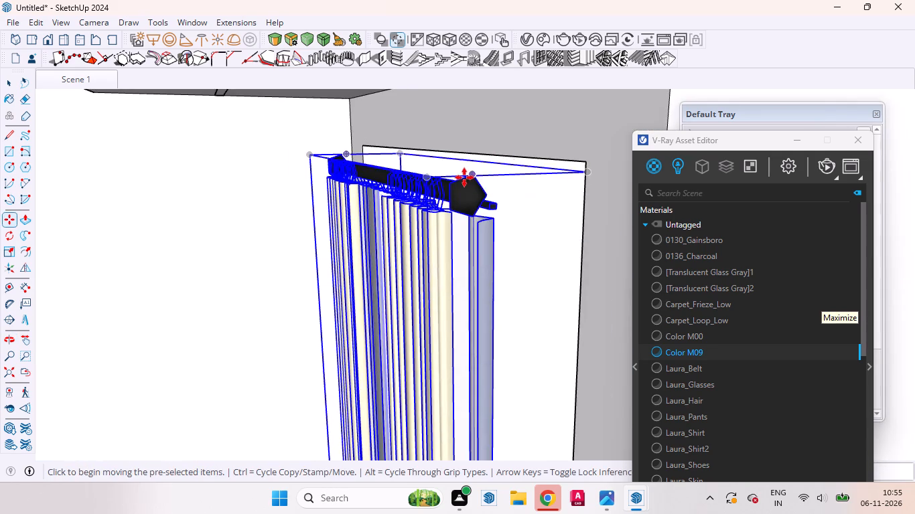
scroll(464, 177, up, 5)
middle_drag(454, 193, 402, 199)
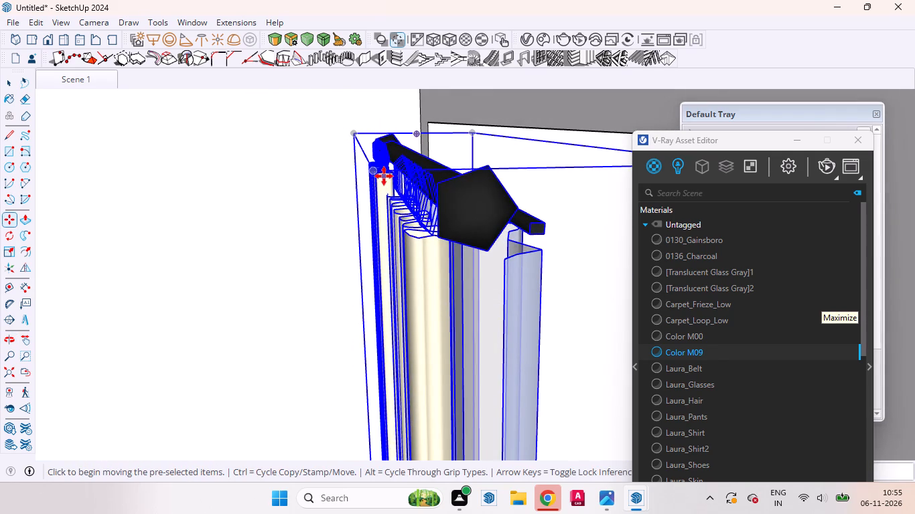
click(374, 174)
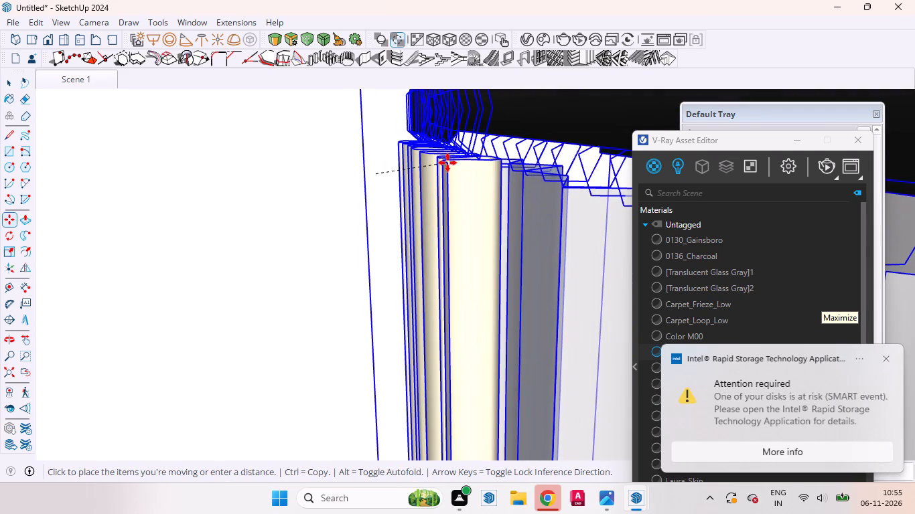
key(Right)
key(Left)
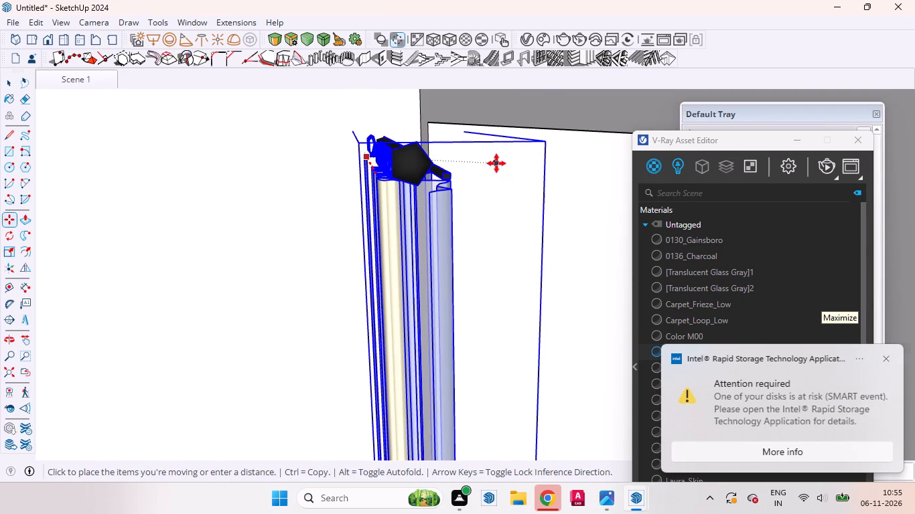
click(539, 163)
Move the cream curtain sideways so its top corner meets the narrow opening's top corner nearest the large ground-floor window.
scroll(457, 192, down, 6)
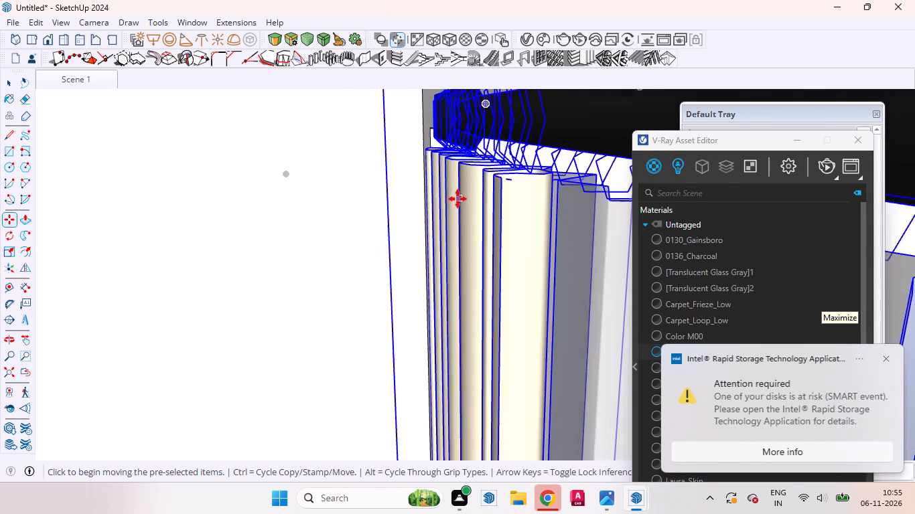
scroll(457, 199, down, 13)
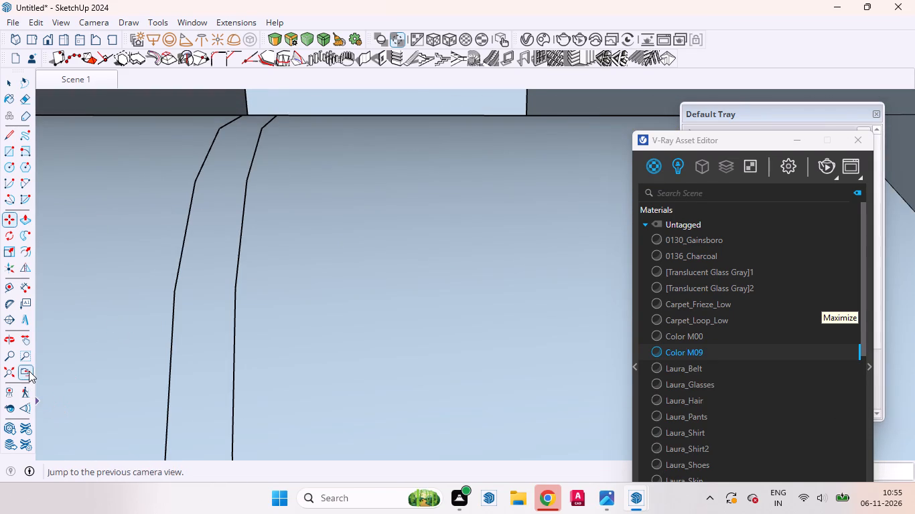
click(29, 369)
scroll(382, 318, down, 2)
scroll(387, 315, up, 1)
scroll(391, 312, down, 7)
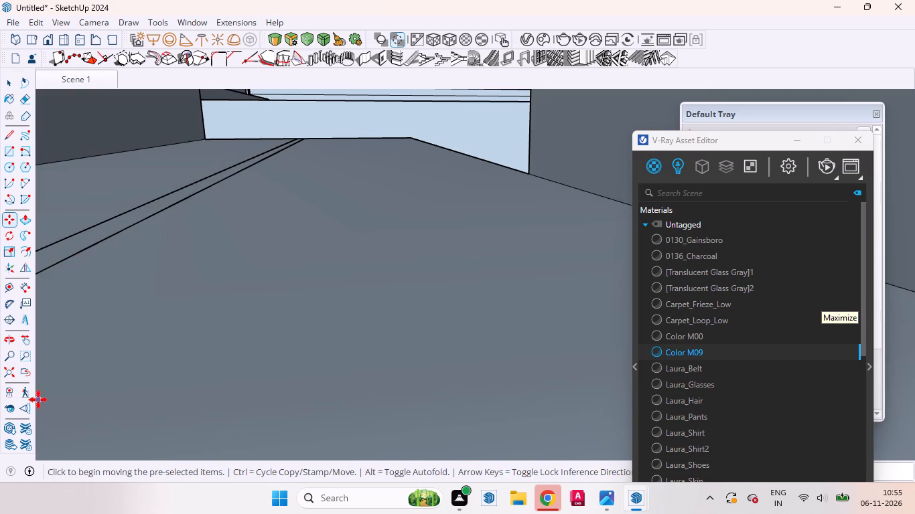
click(29, 375)
middle_drag(212, 373, 366, 358)
scroll(360, 351, down, 3)
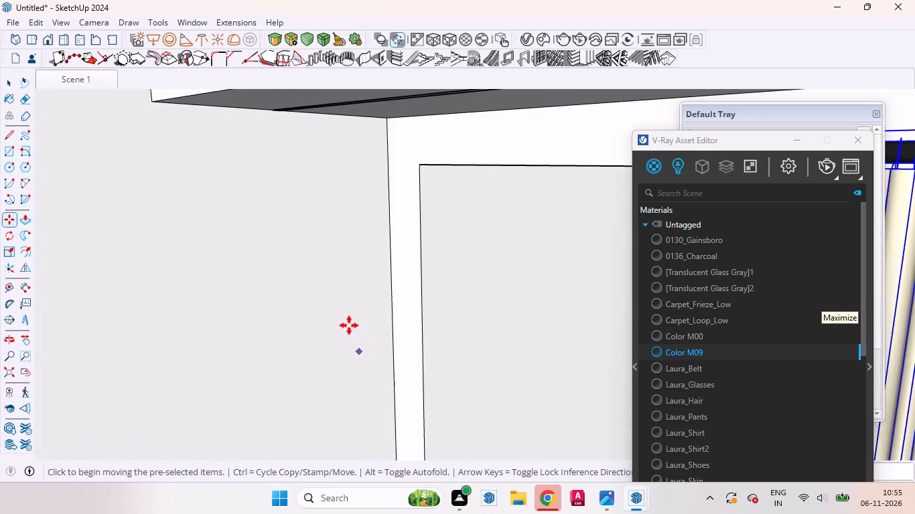
scroll(349, 325, down, 11)
middle_drag(358, 360, 480, 304)
scroll(431, 343, down, 5)
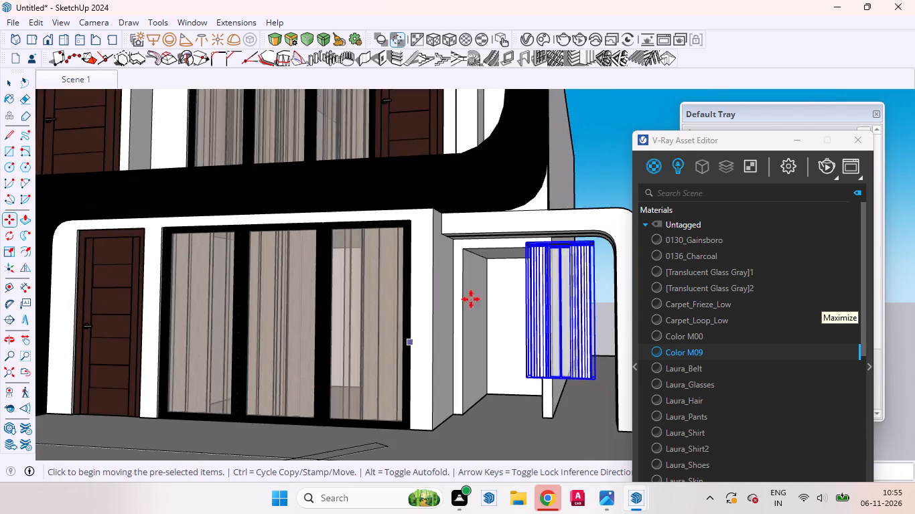
scroll(492, 266, up, 9)
click(563, 220)
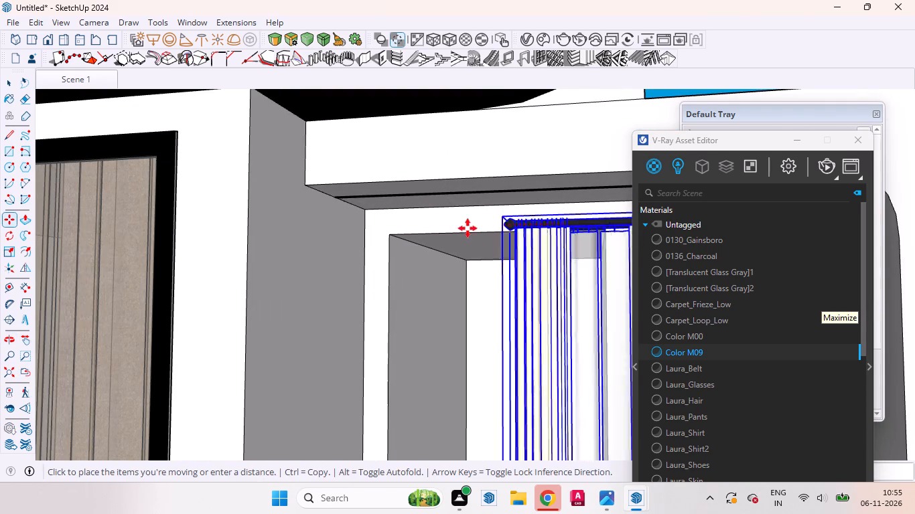
click(397, 230)
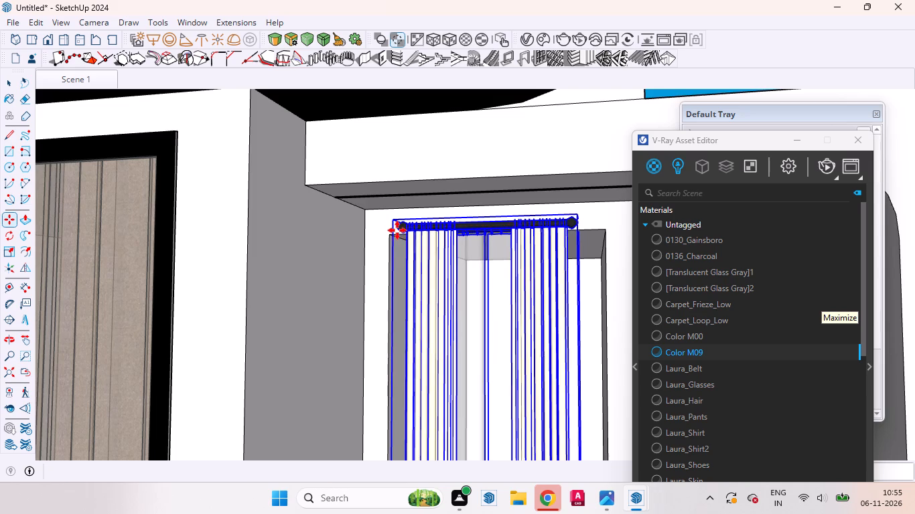
Move the cream curtain along the green axis toward the wall containing the narrow opening.
middle_drag(547, 259, 326, 283)
scroll(568, 205, up, 4)
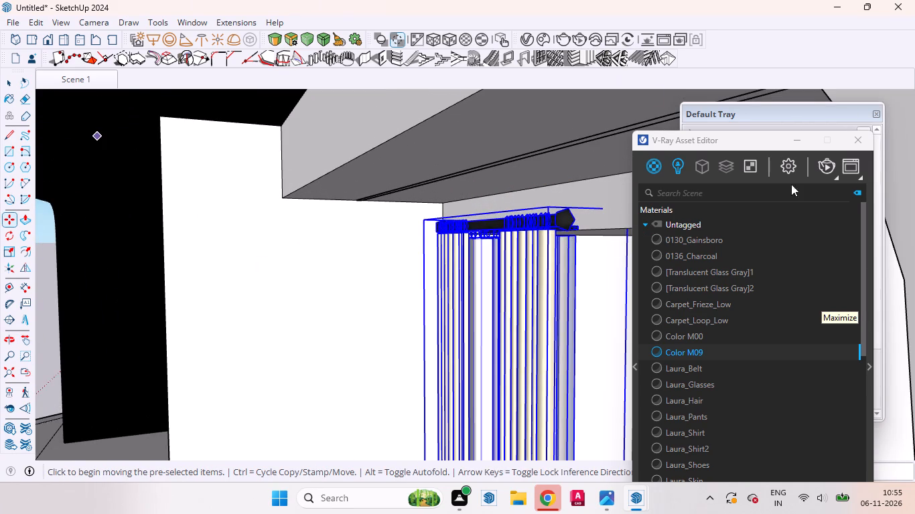
scroll(510, 402, down, 2)
middle_drag(529, 333, 495, 323)
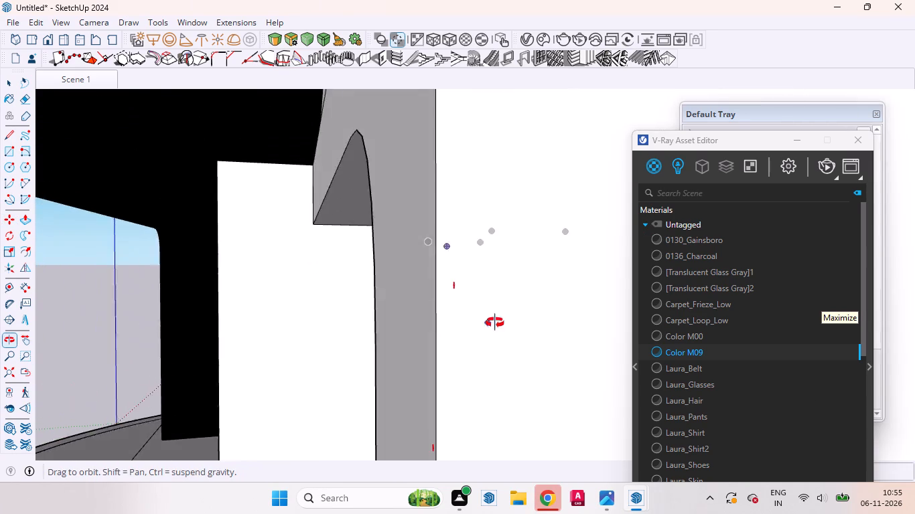
middle_drag(495, 323, 539, 307)
scroll(559, 207, up, 4)
click(551, 206)
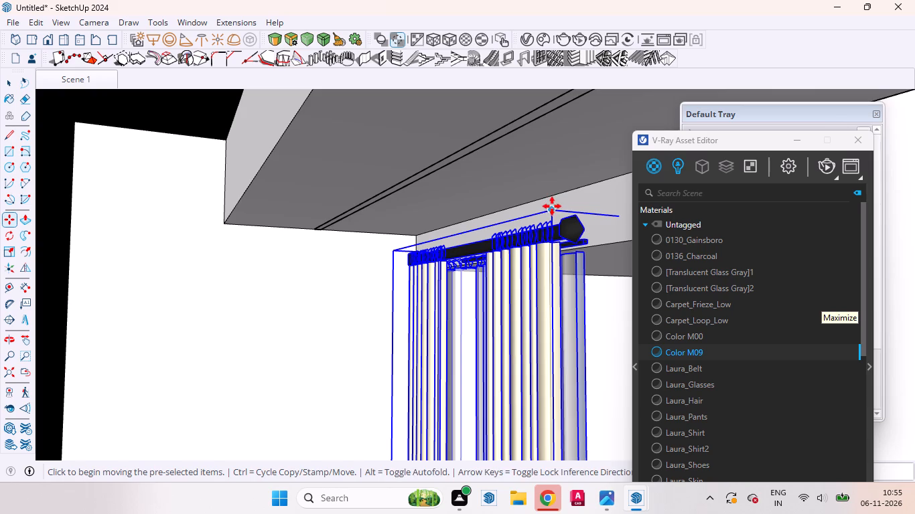
key(Left)
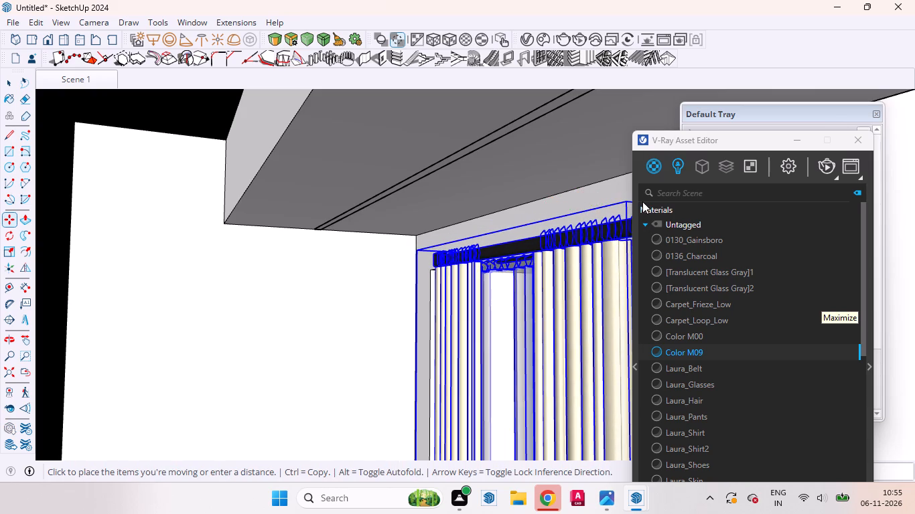
click(626, 201)
Examine the cream curtain's fit at the narrow opening from the house front and close to the curtain rod.
scroll(393, 259, down, 3)
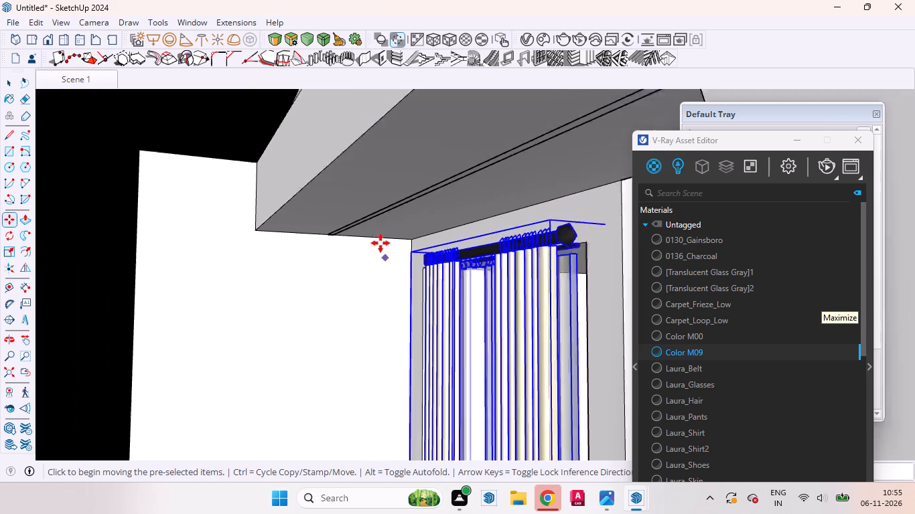
scroll(380, 243, down, 5)
middle_drag(399, 297, 488, 288)
scroll(380, 337, down, 9)
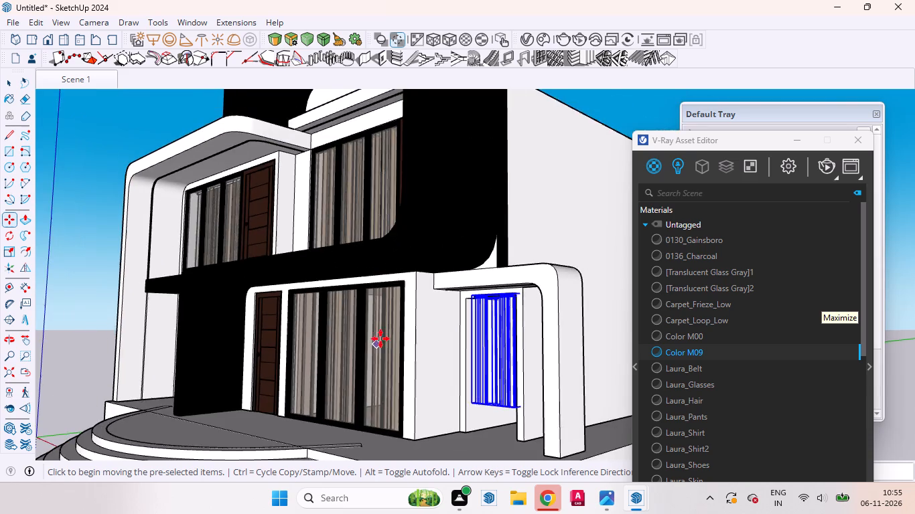
scroll(543, 327, up, 20)
scroll(543, 327, up, 2)
middle_drag(494, 295, 466, 296)
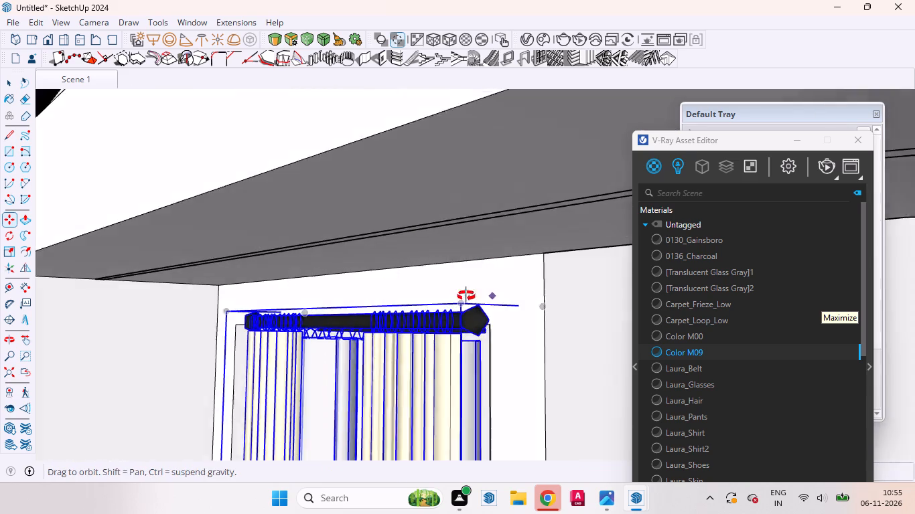
middle_drag(466, 296, 426, 272)
scroll(426, 272, up, 1)
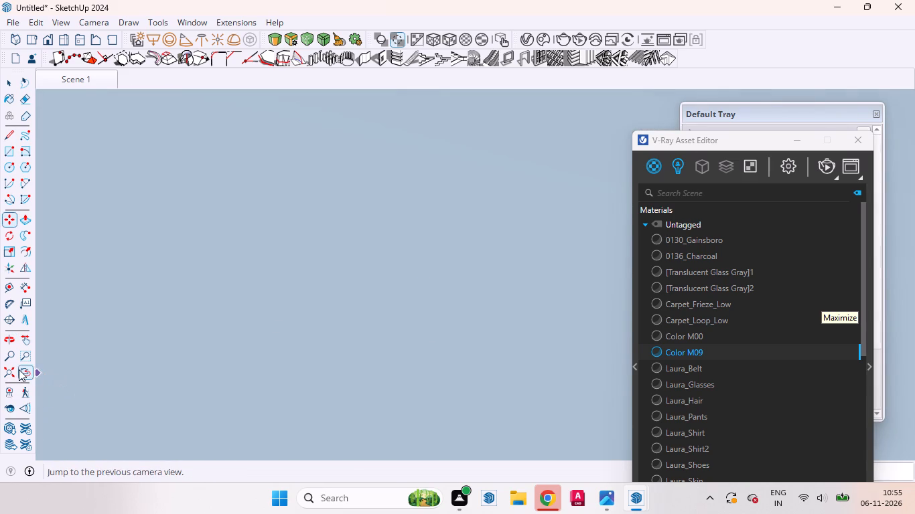
click(19, 369)
click(22, 373)
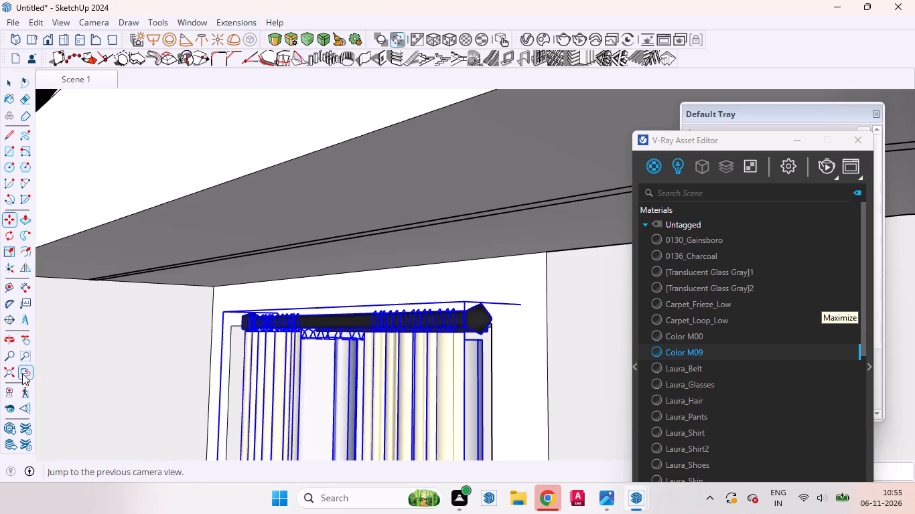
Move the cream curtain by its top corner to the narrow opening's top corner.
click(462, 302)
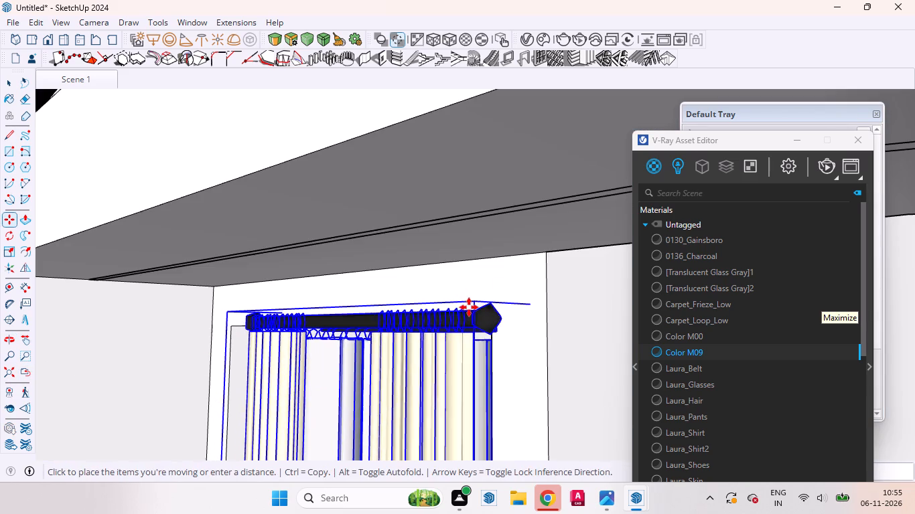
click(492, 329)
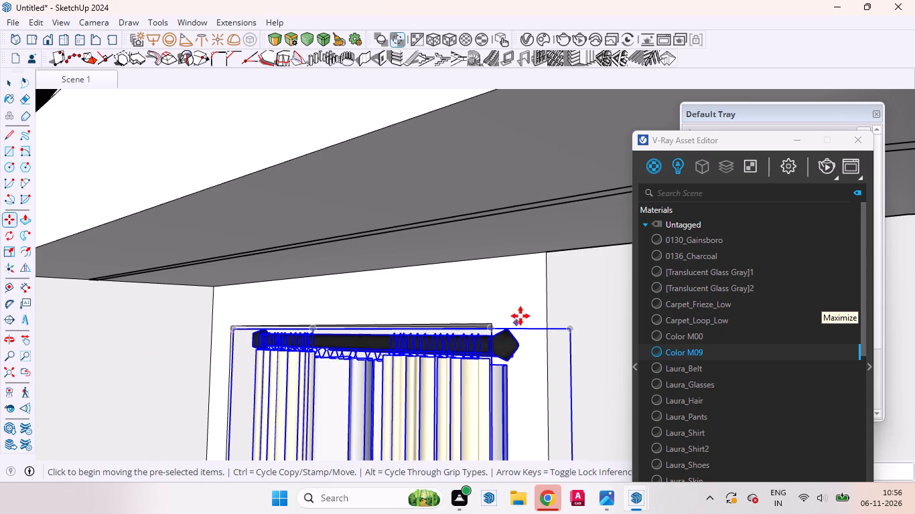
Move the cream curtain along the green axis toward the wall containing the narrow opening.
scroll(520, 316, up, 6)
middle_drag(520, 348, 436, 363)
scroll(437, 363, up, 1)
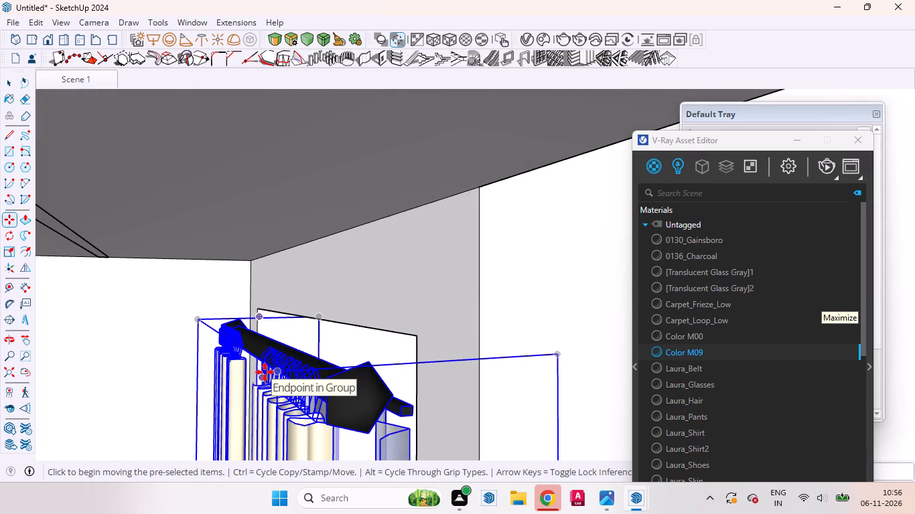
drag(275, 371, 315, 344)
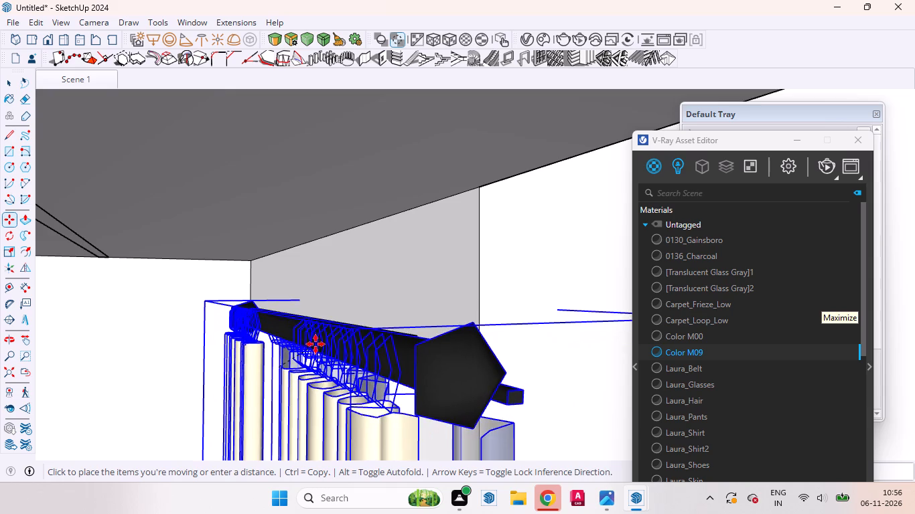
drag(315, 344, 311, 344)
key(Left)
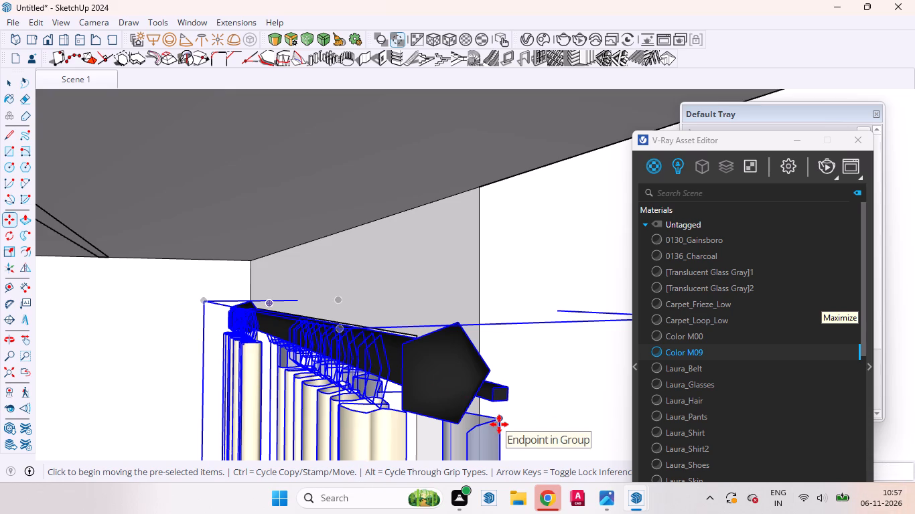
Examine the cream curtain's depth and fit at the narrow opening, close to the rod and from the house front.
scroll(410, 349, down, 6)
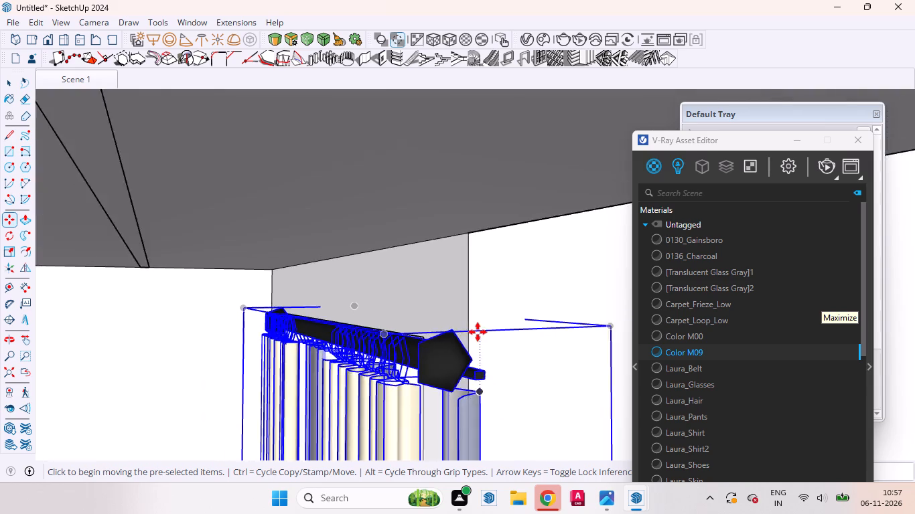
scroll(478, 332, down, 3)
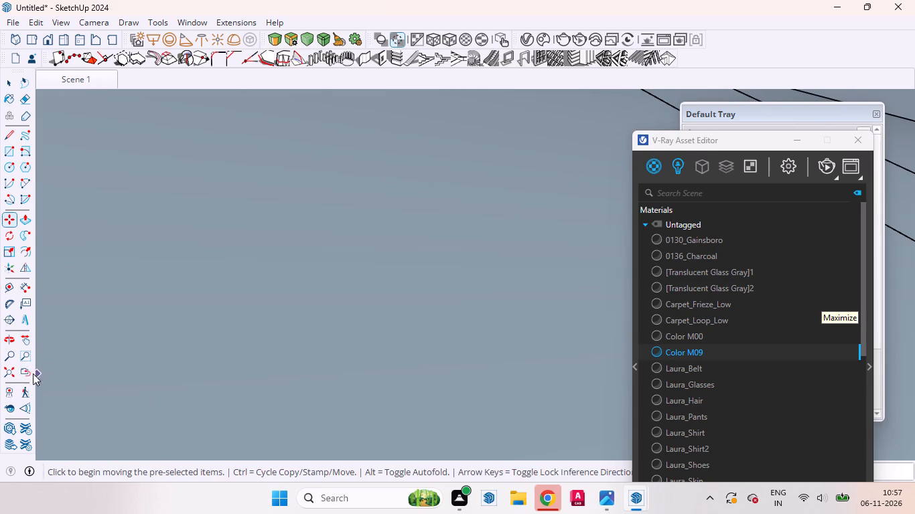
click(27, 369)
middle_drag(470, 329, 519, 374)
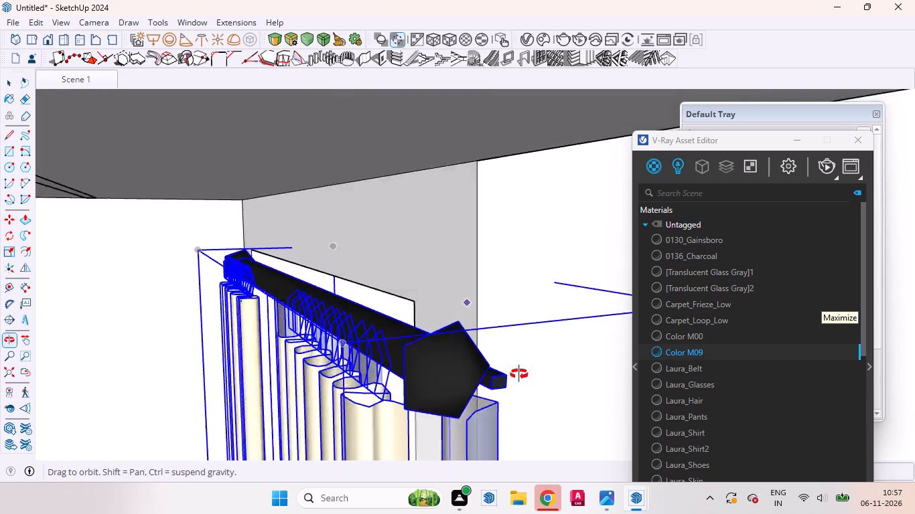
middle_drag(519, 374, 675, 369)
scroll(490, 331, down, 7)
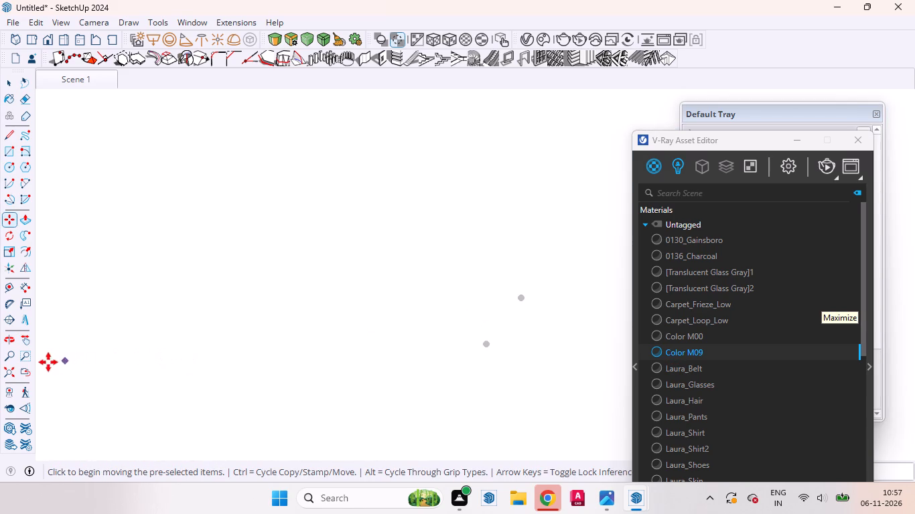
click(25, 373)
scroll(483, 334, down, 6)
click(19, 369)
scroll(313, 310, down, 16)
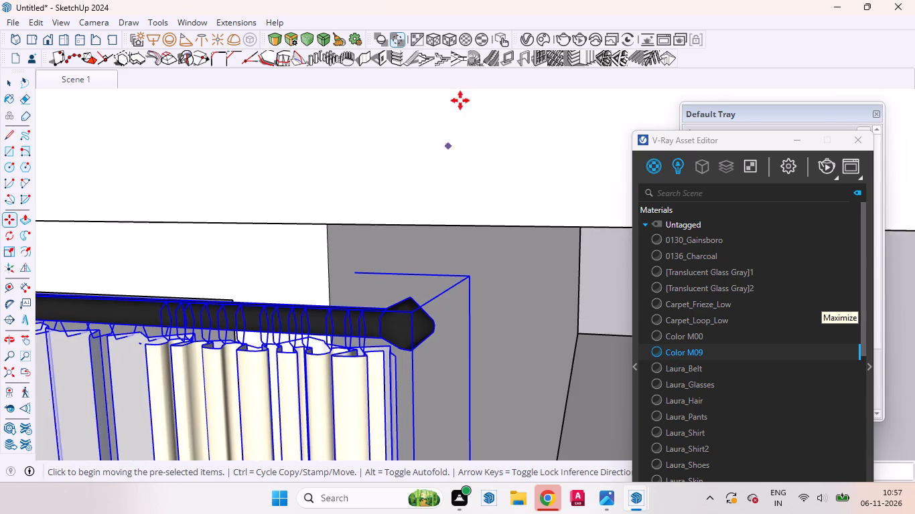
scroll(460, 100, down, 20)
scroll(460, 100, down, 16)
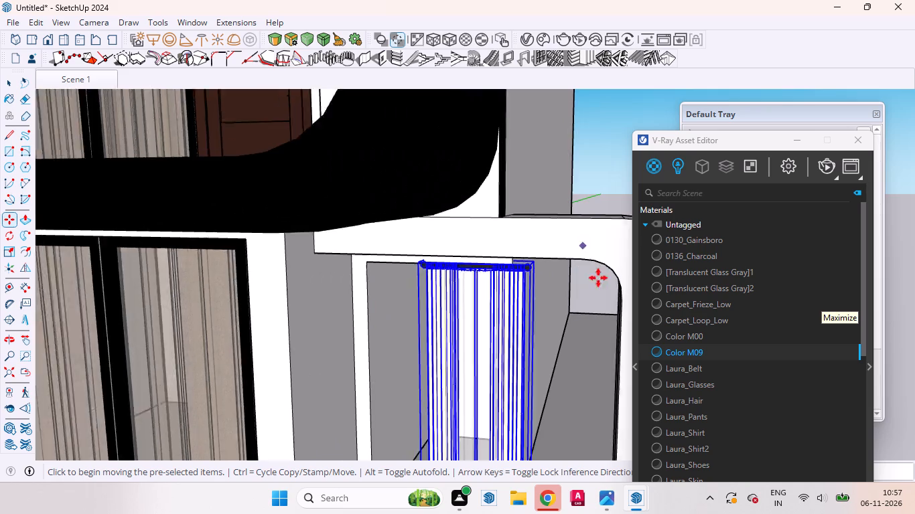
scroll(598, 278, down, 1)
middle_drag(526, 345, 714, 327)
scroll(541, 250, up, 5)
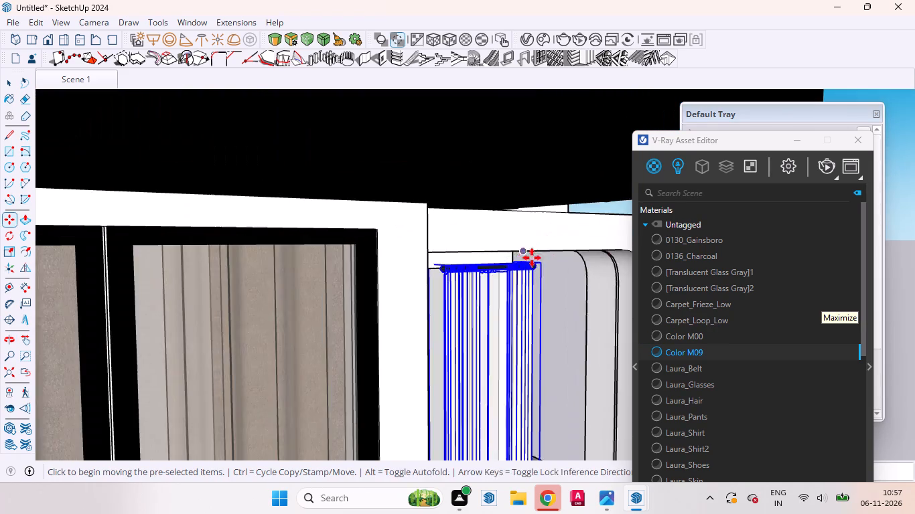
scroll(532, 258, up, 11)
middle_drag(402, 276, 462, 294)
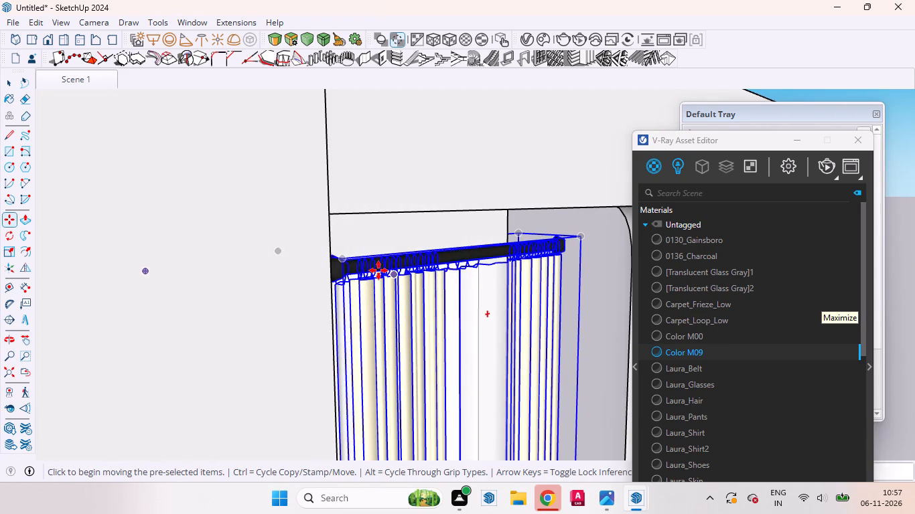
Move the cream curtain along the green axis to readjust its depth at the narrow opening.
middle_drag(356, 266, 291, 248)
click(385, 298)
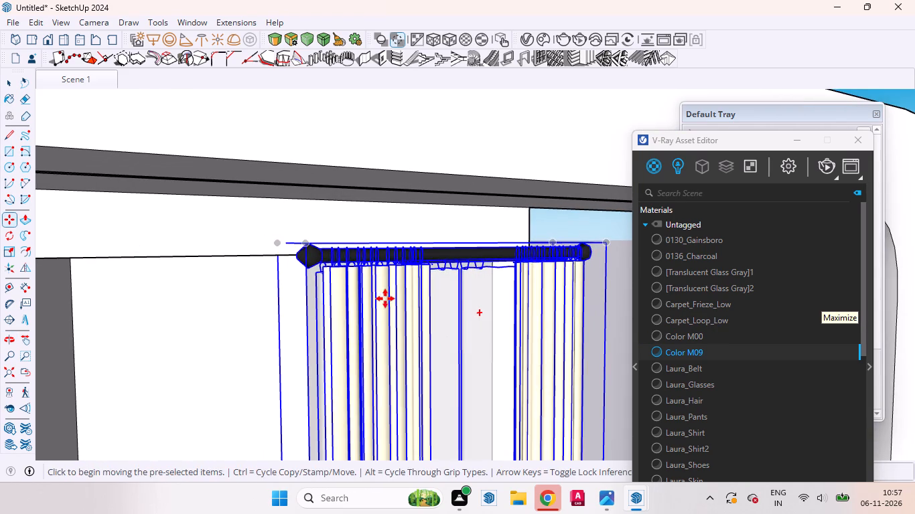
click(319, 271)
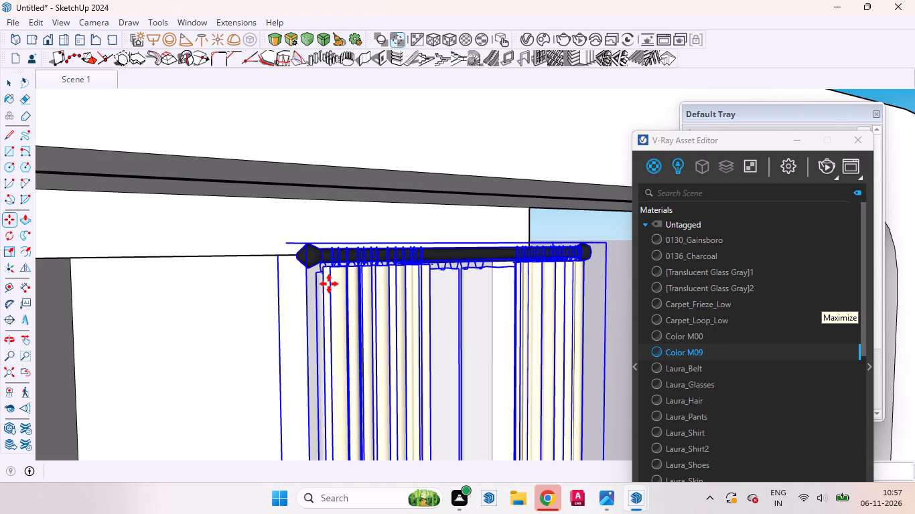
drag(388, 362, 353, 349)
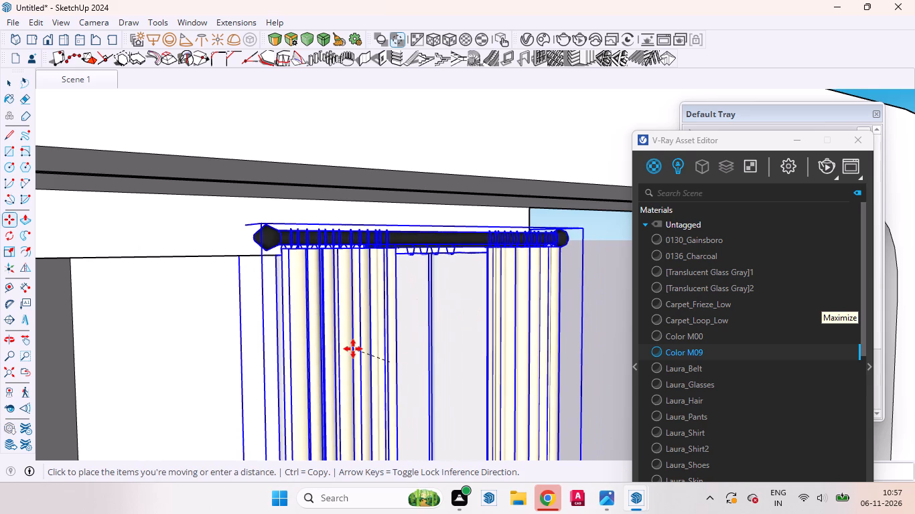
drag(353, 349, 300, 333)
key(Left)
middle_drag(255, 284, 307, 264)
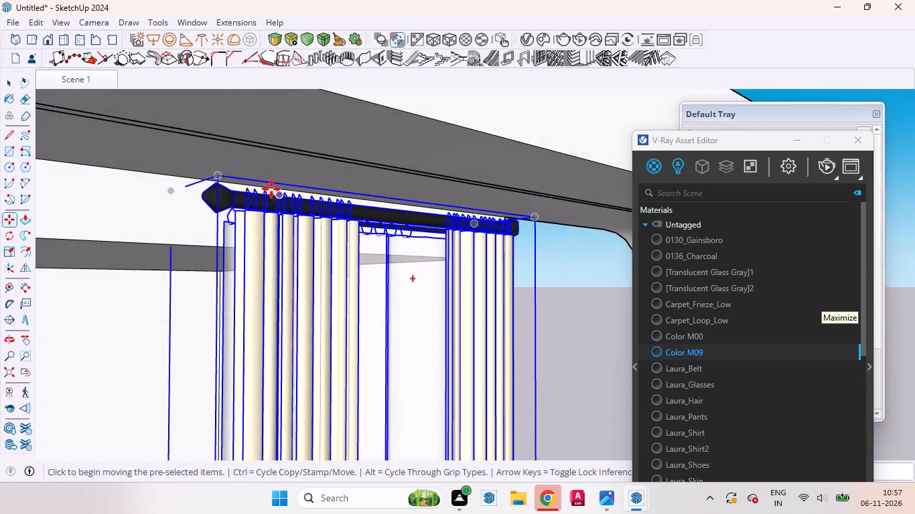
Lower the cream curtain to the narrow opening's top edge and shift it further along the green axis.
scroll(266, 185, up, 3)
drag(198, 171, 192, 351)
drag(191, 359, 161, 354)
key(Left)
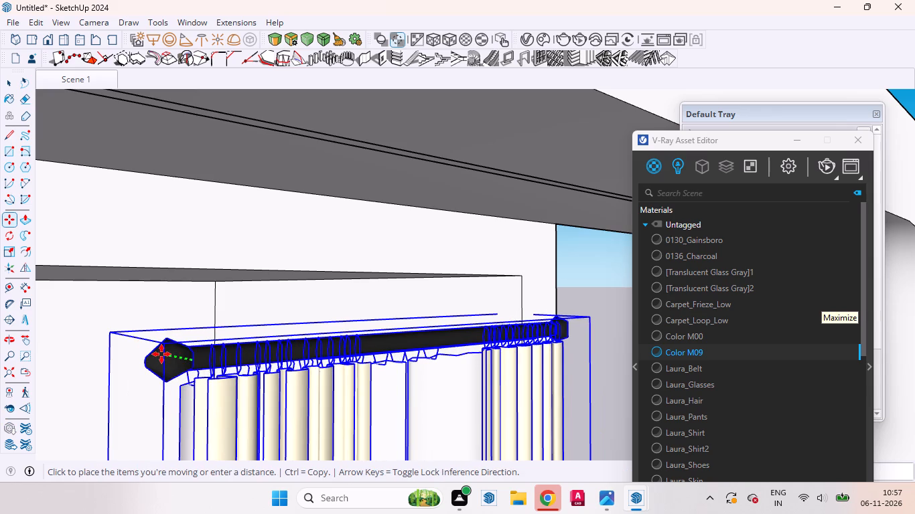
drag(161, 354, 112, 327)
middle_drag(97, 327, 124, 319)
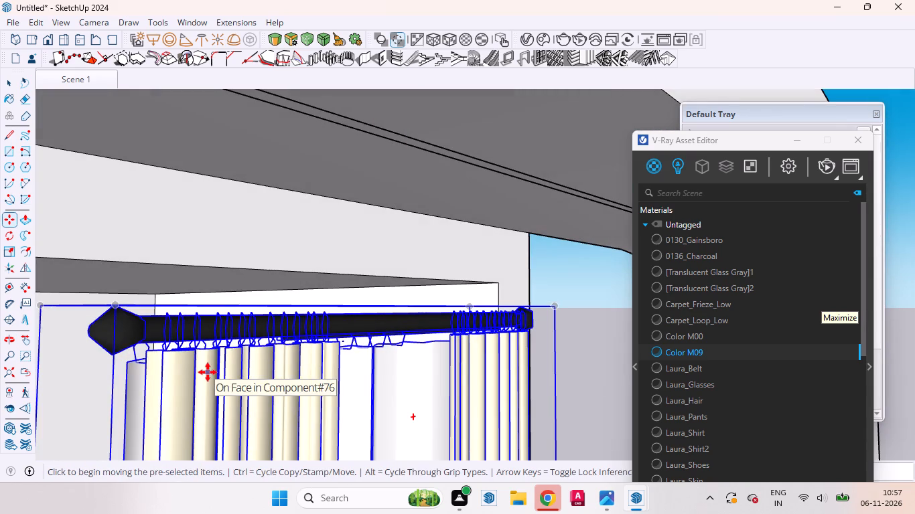
Delete the cream curtain from the narrow opening and clear the selection.
key(Delete)
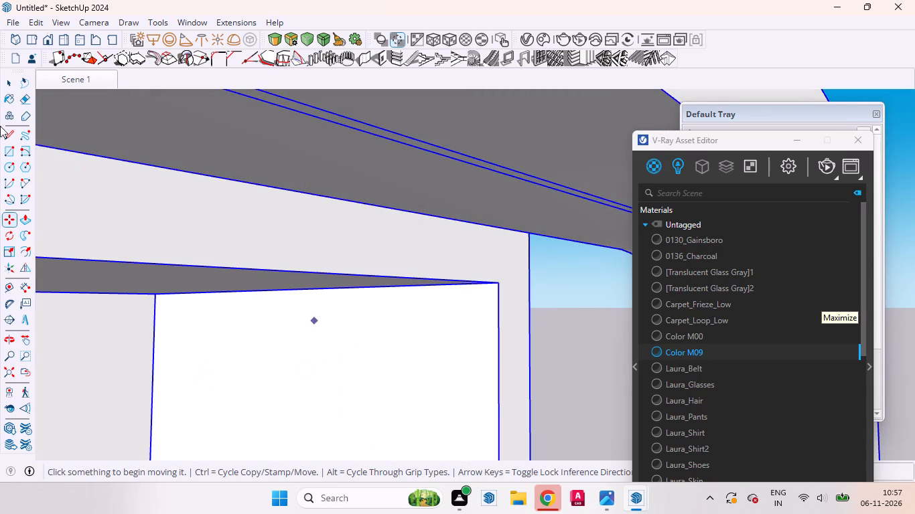
key(space)
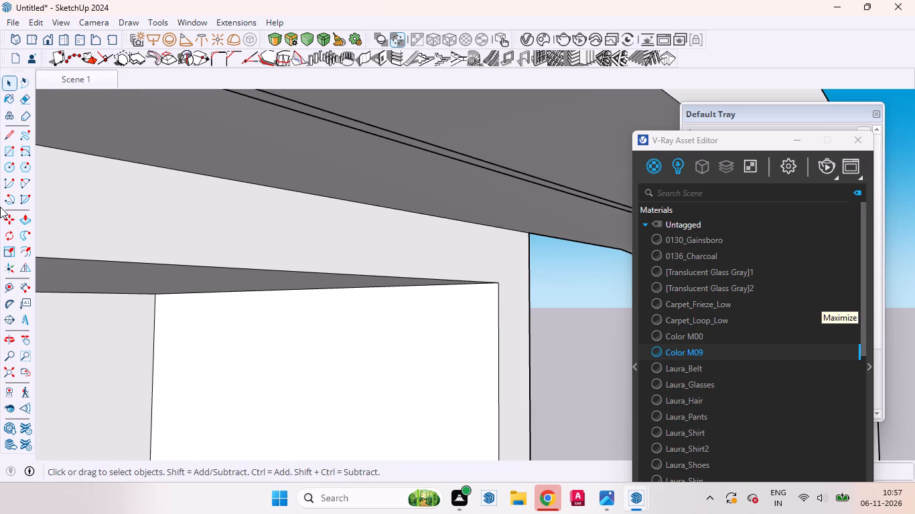
drag(76, 272, 110, 274)
Examine the empty narrow opening together with the curtained windows across the house front.
scroll(110, 274, down, 3)
scroll(190, 185, down, 3)
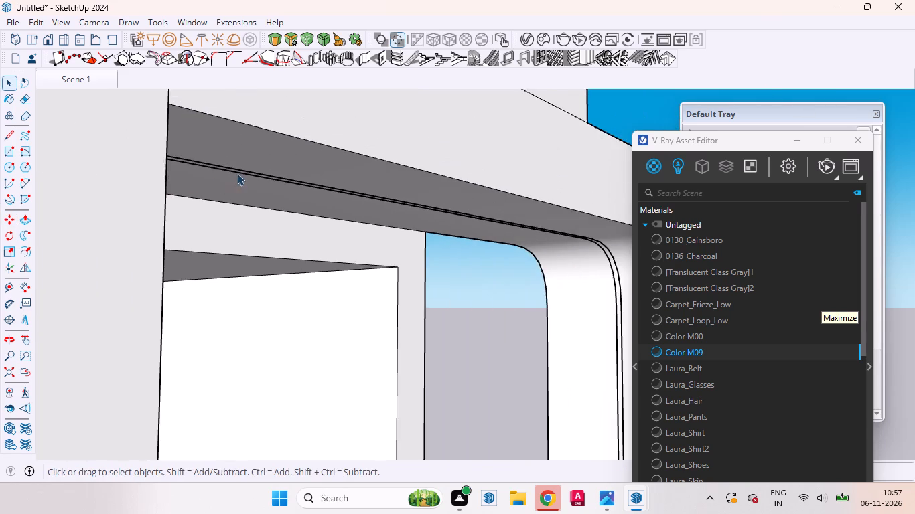
scroll(238, 179, down, 19)
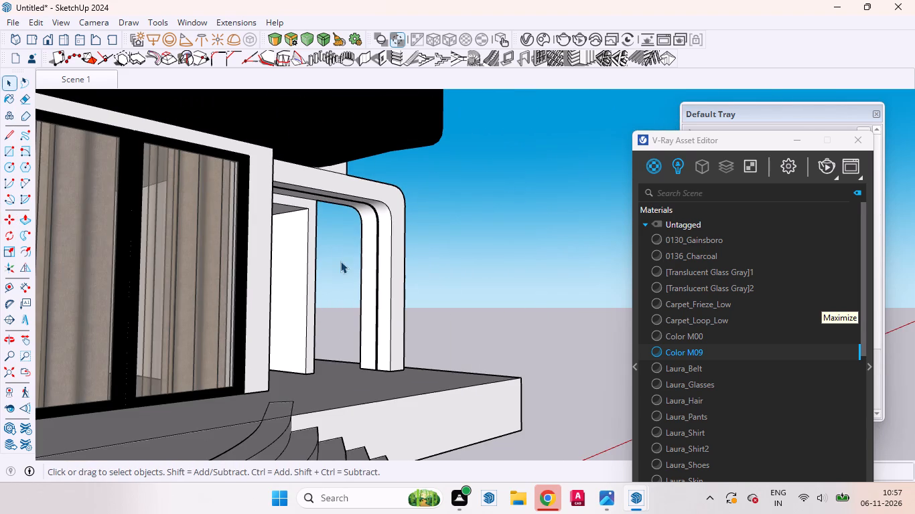
middle_drag(386, 255, 292, 249)
scroll(292, 249, up, 1)
scroll(297, 250, down, 9)
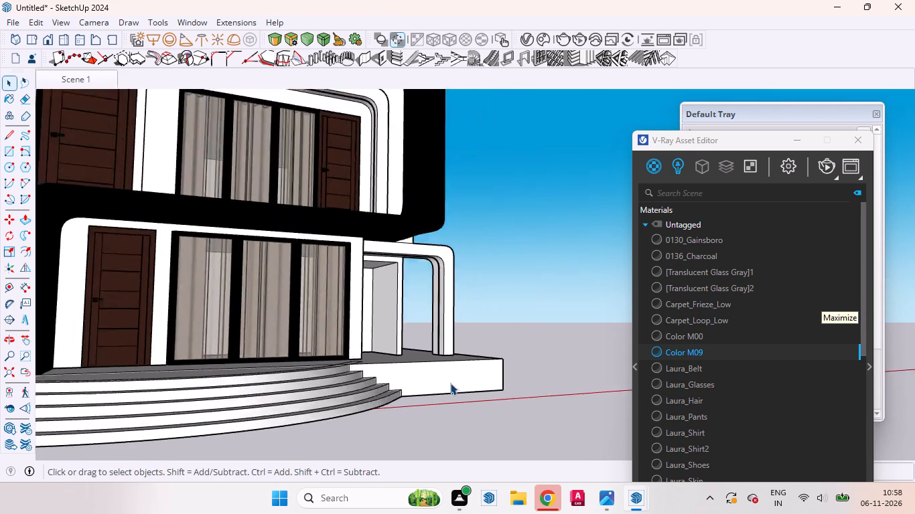
scroll(450, 383, down, 2)
scroll(466, 285, down, 5)
scroll(463, 268, up, 5)
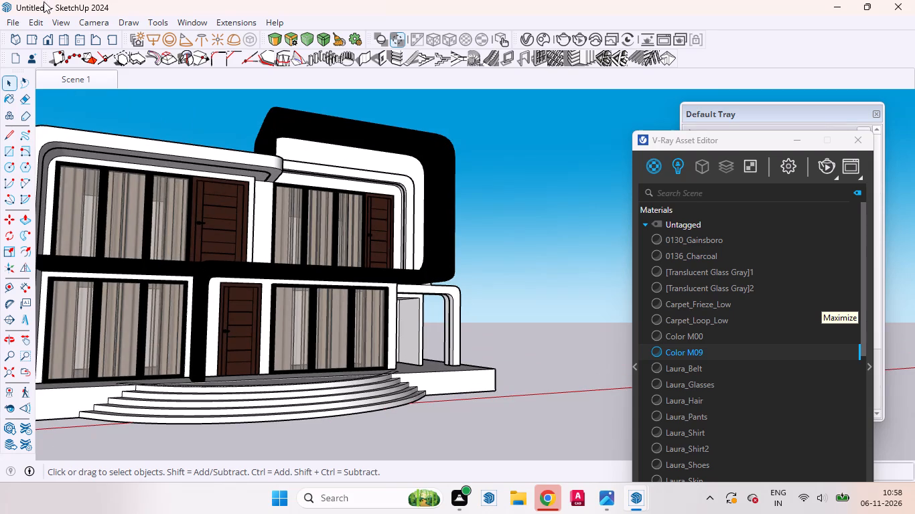
Browse the curtain models in 3D Warehouse for a single panel suited to the narrow opening.
click(192, 23)
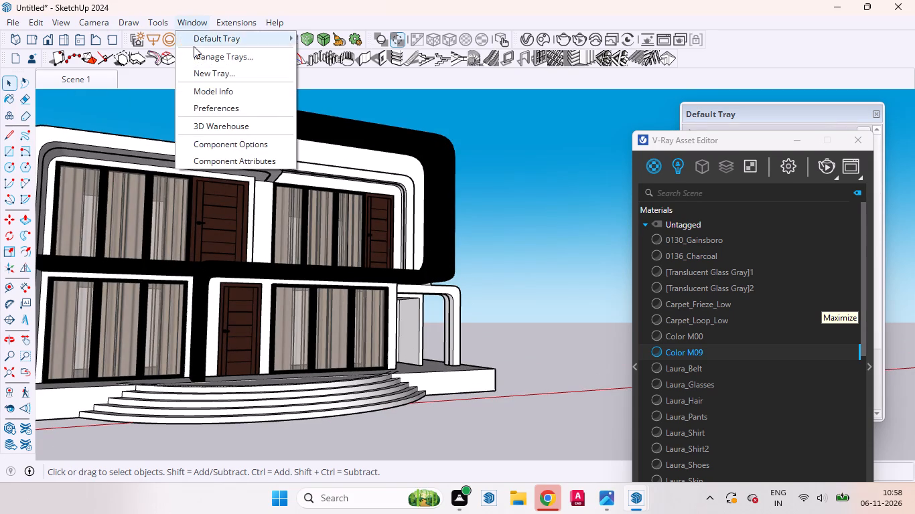
click(200, 131)
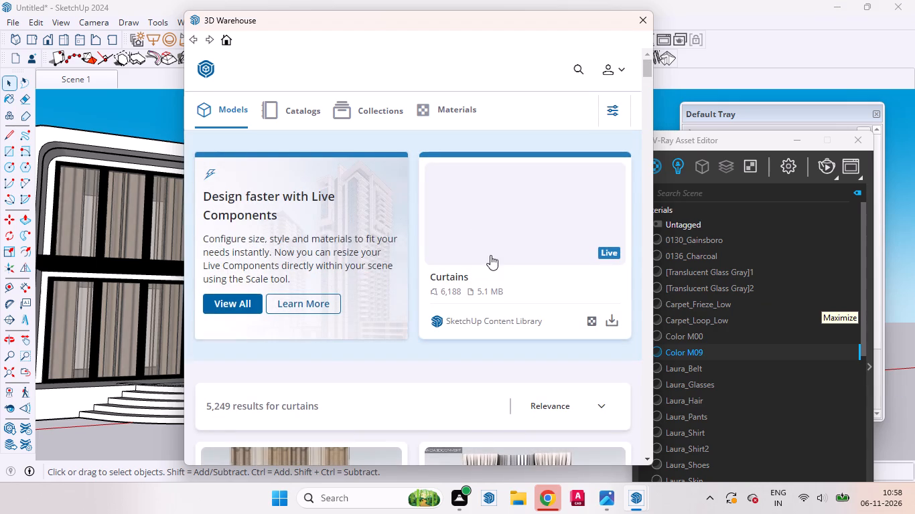
scroll(490, 255, down, 9)
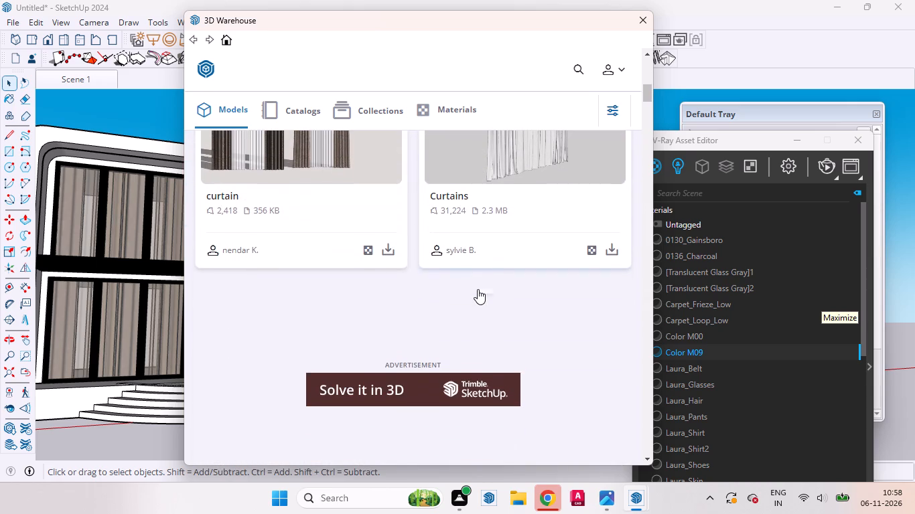
scroll(476, 291, down, 10)
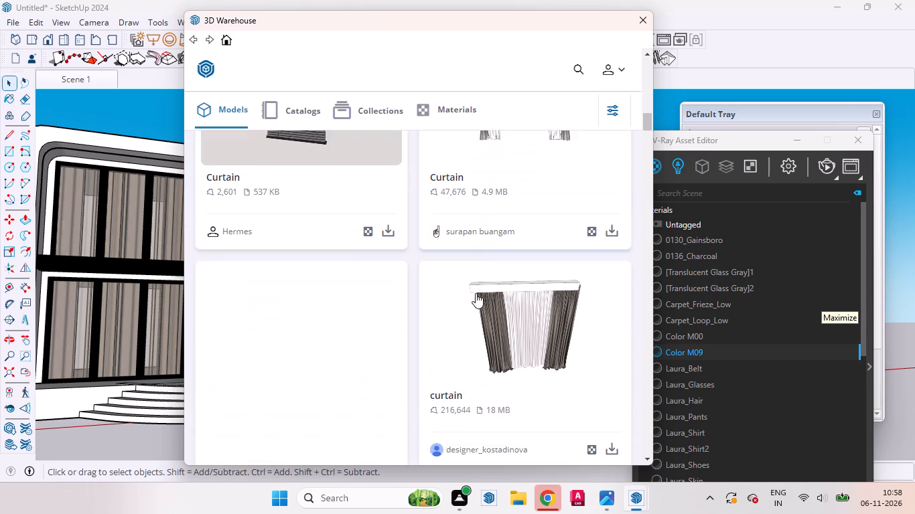
scroll(474, 299, down, 4)
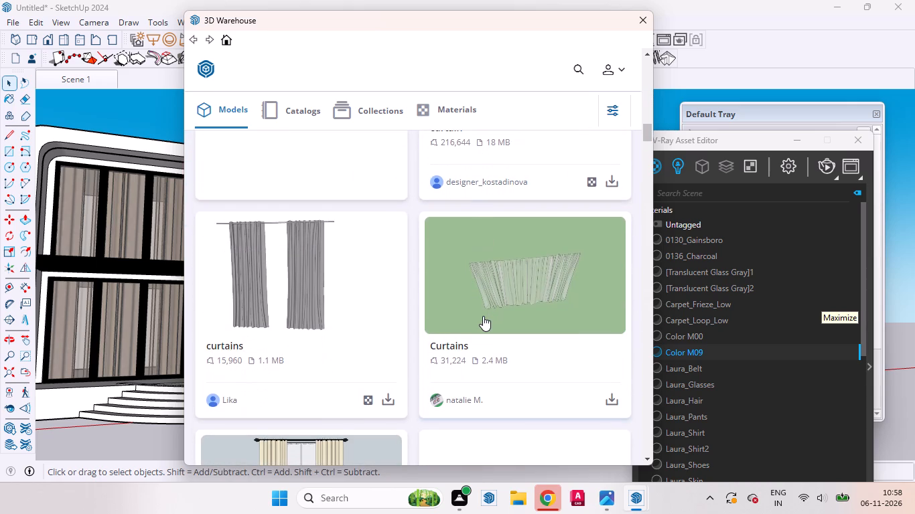
scroll(483, 316, down, 6)
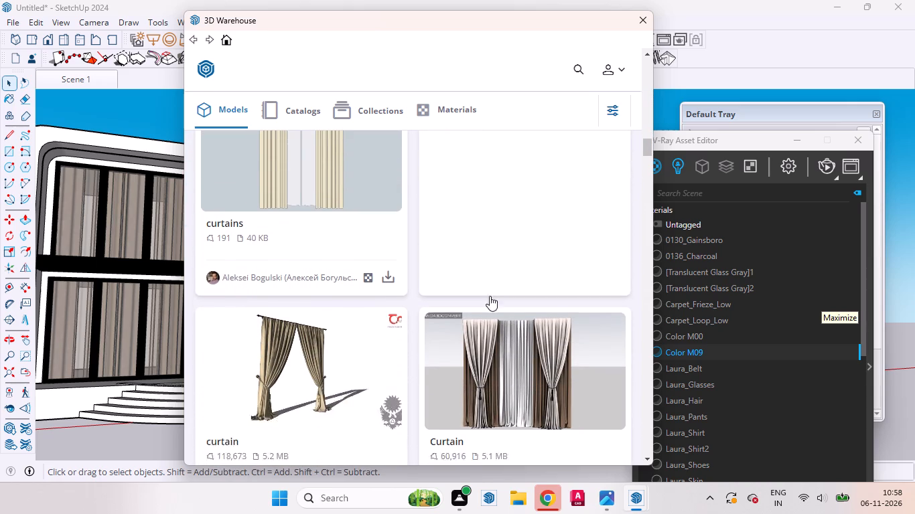
scroll(421, 243, down, 10)
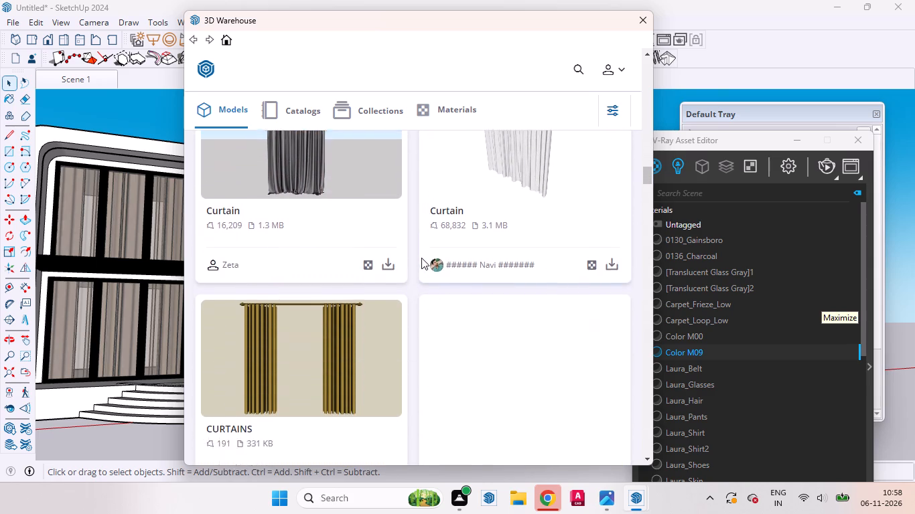
scroll(421, 258, down, 8)
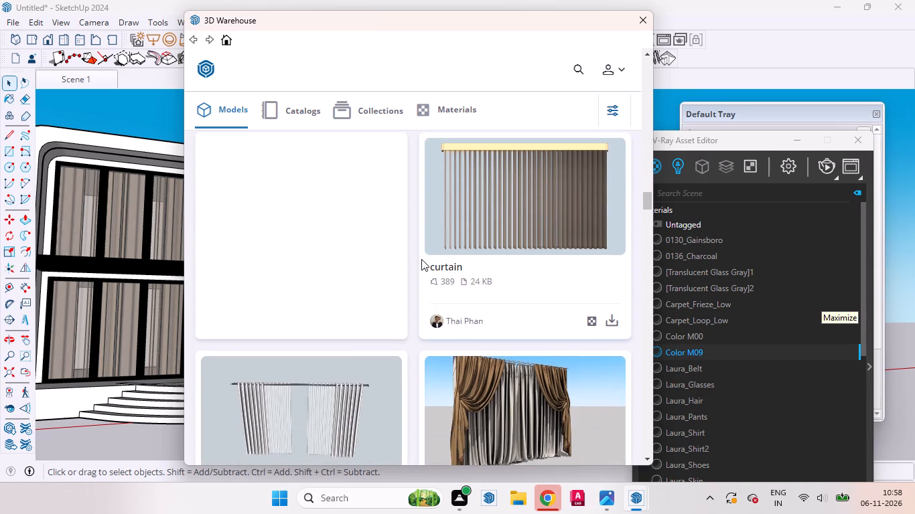
scroll(421, 259, down, 9)
scroll(421, 259, up, 1)
scroll(421, 259, down, 2)
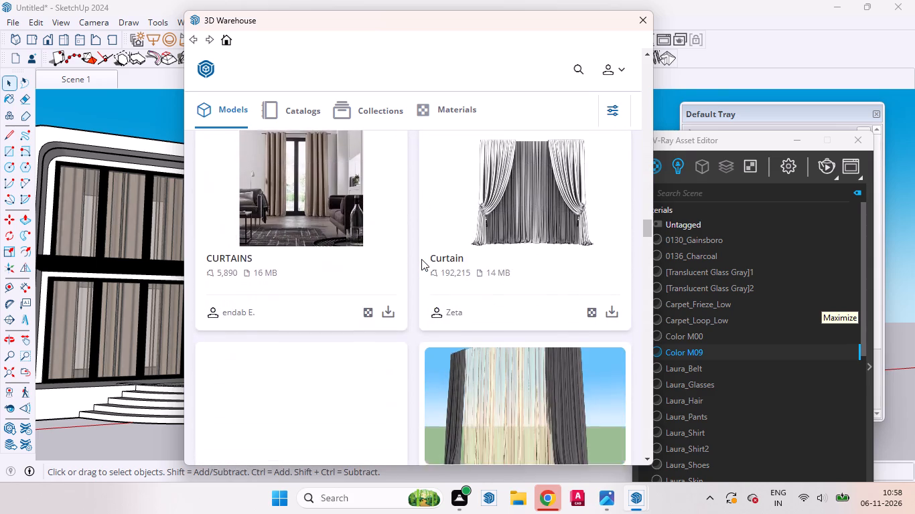
scroll(421, 259, down, 6)
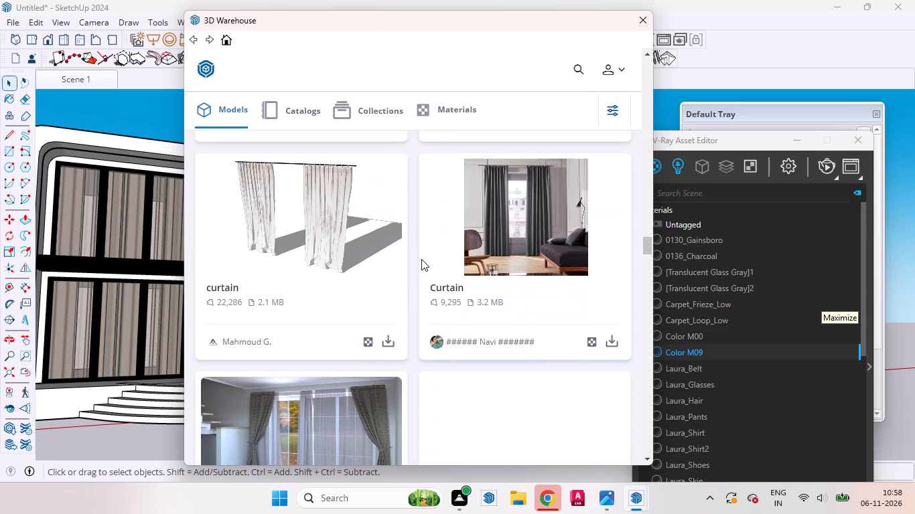
scroll(421, 259, down, 7)
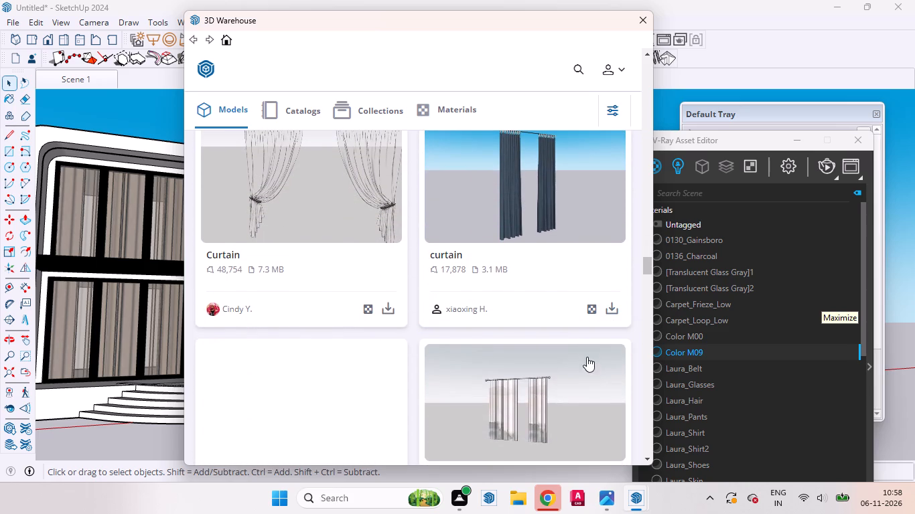
scroll(580, 338, down, 5)
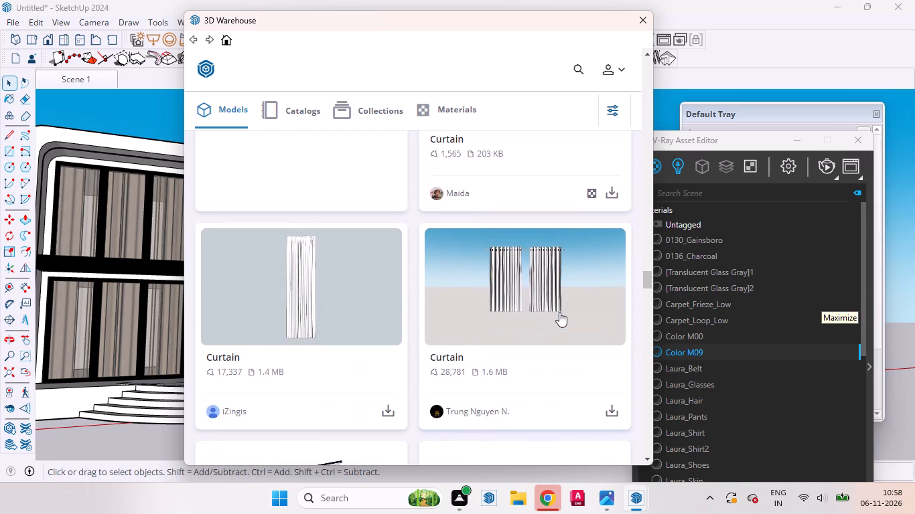
scroll(559, 312, down, 1)
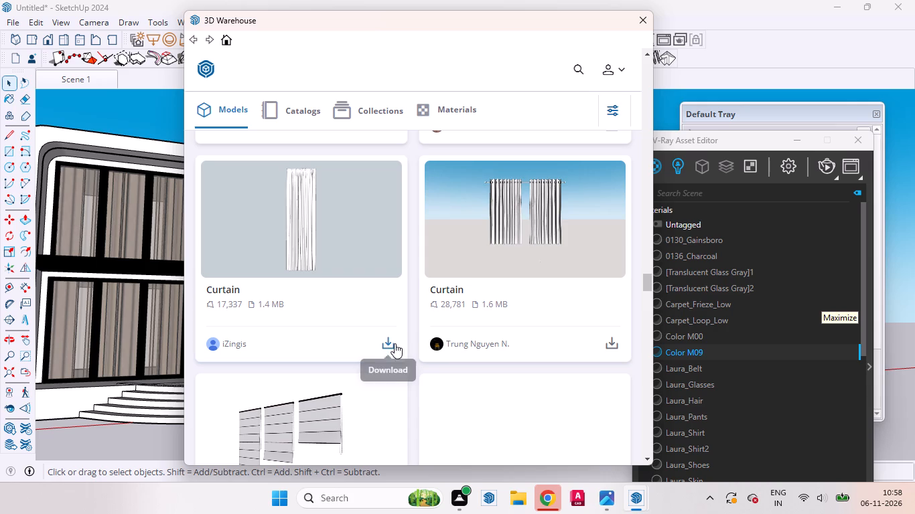
Load the white single-panel Curtain model (1.4 MB) directly into the model and place it beside the house.
click(392, 344)
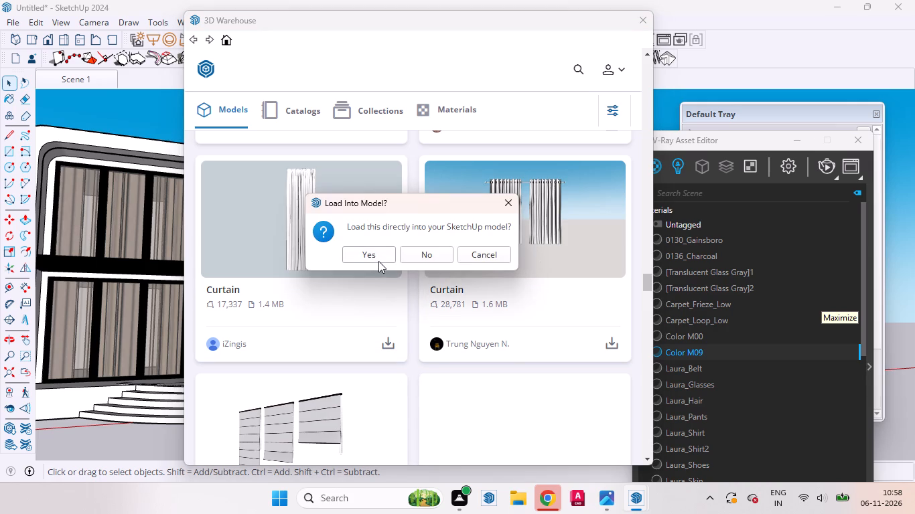
click(372, 256)
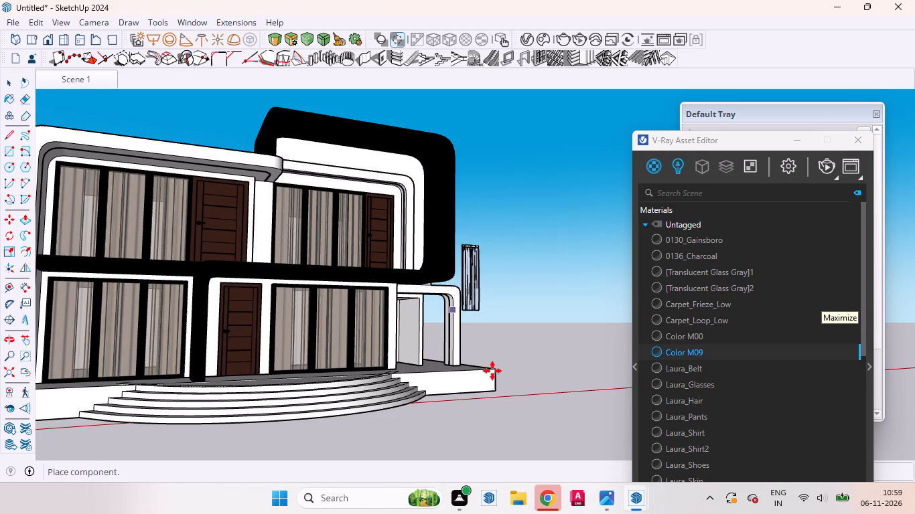
click(501, 321)
key(space)
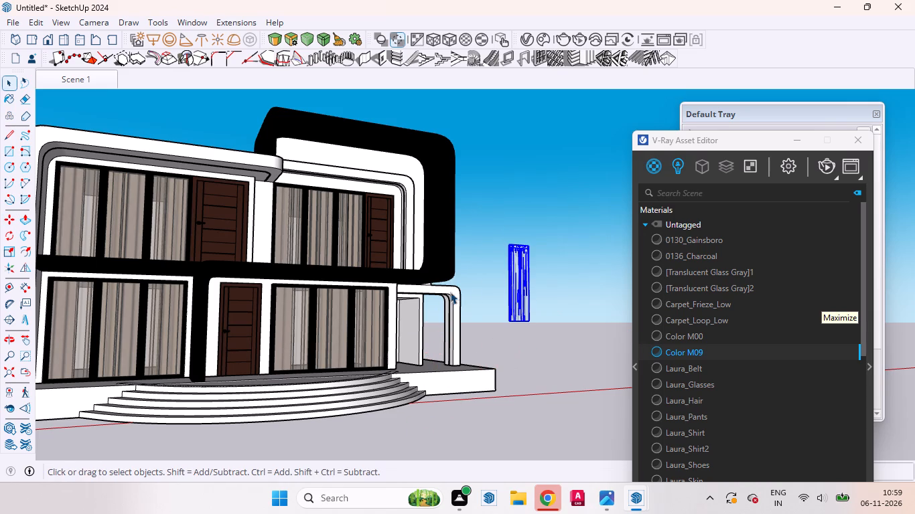
Move the white curtain by its top corner from beside the house to the narrow ground-floor opening's top edge.
scroll(453, 289, up, 5)
scroll(577, 144, up, 4)
scroll(555, 272, up, 1)
middle_drag(568, 283, 629, 390)
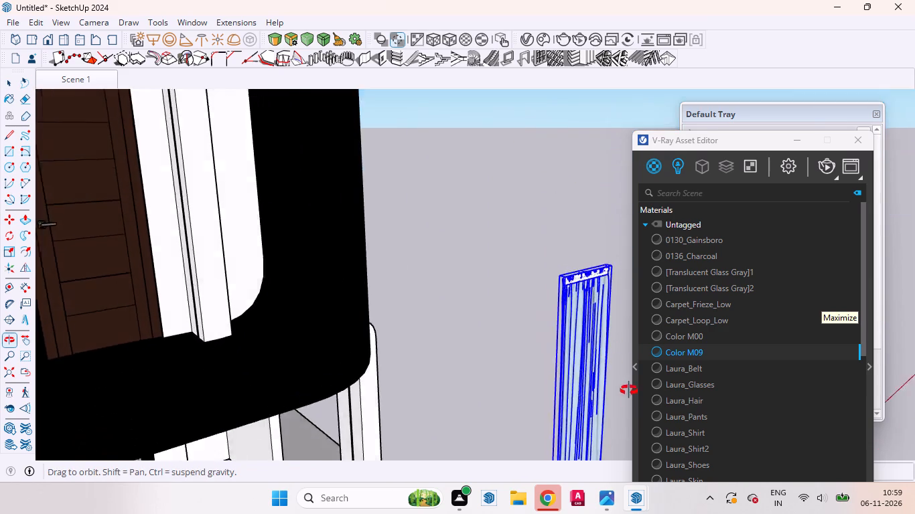
middle_drag(629, 390, 632, 398)
scroll(550, 254, down, 6)
scroll(547, 235, up, 20)
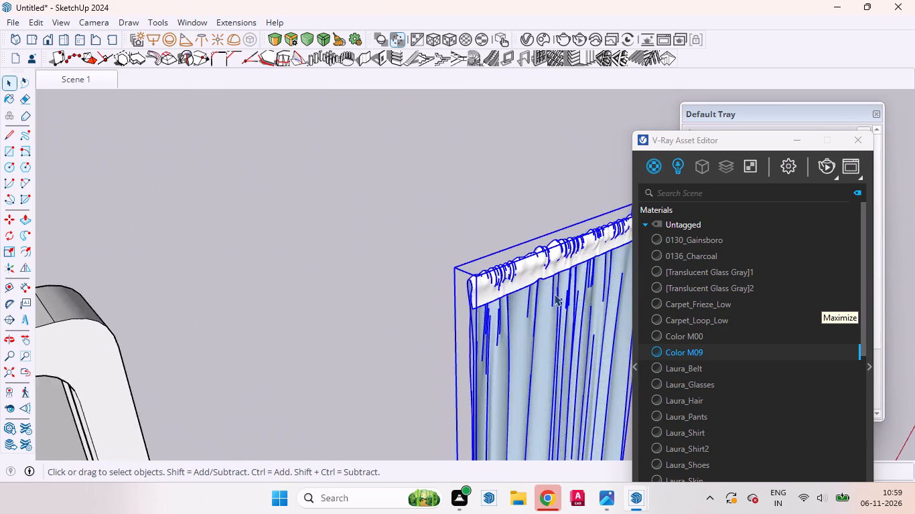
middle_drag(557, 296, 618, 317)
middle_click(620, 317)
scroll(622, 317, up, 1)
key(m)
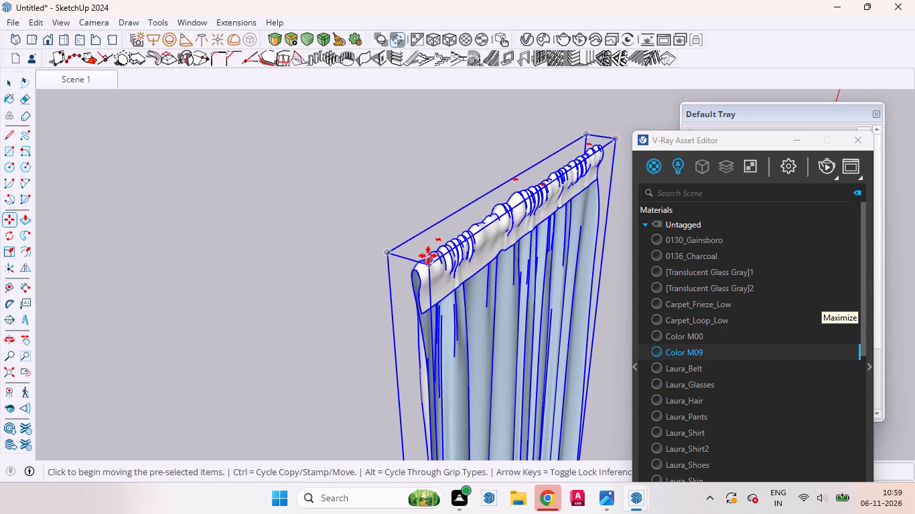
scroll(431, 266, up, 5)
middle_drag(423, 269, 497, 248)
scroll(429, 271, up, 1)
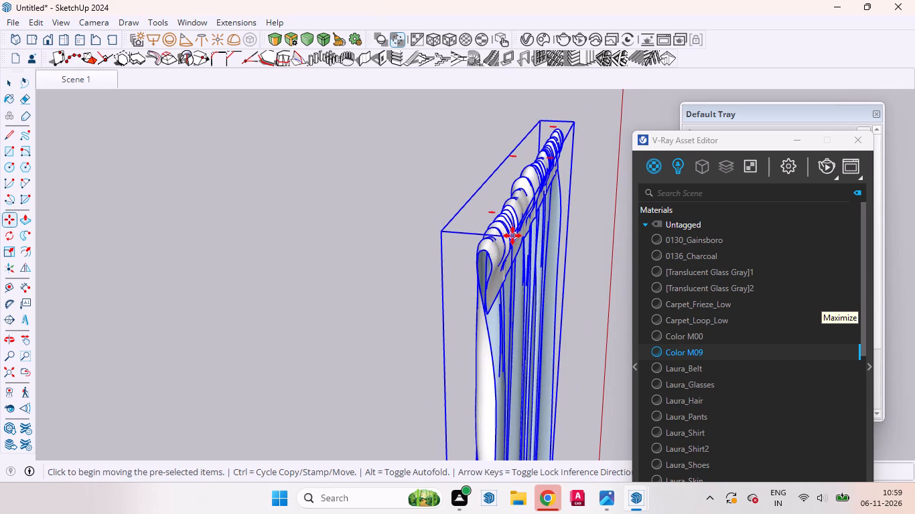
click(510, 234)
scroll(463, 279, down, 12)
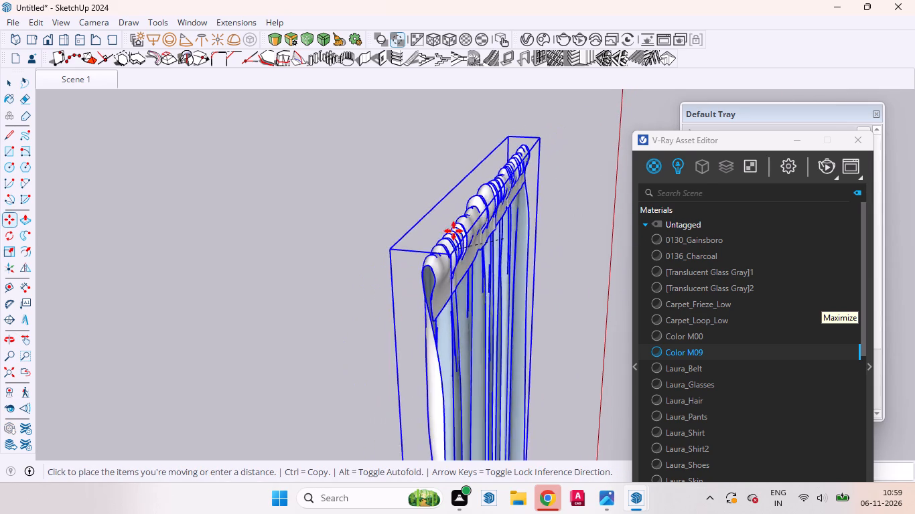
scroll(453, 231, down, 13)
scroll(401, 171, down, 20)
scroll(401, 171, down, 5)
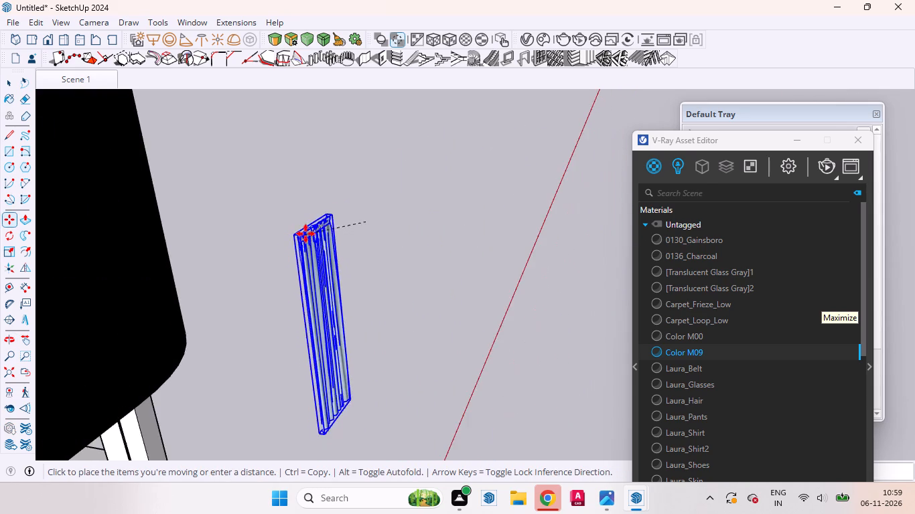
scroll(305, 234, down, 13)
scroll(311, 222, up, 1)
scroll(311, 222, down, 5)
middle_drag(303, 324, 204, 238)
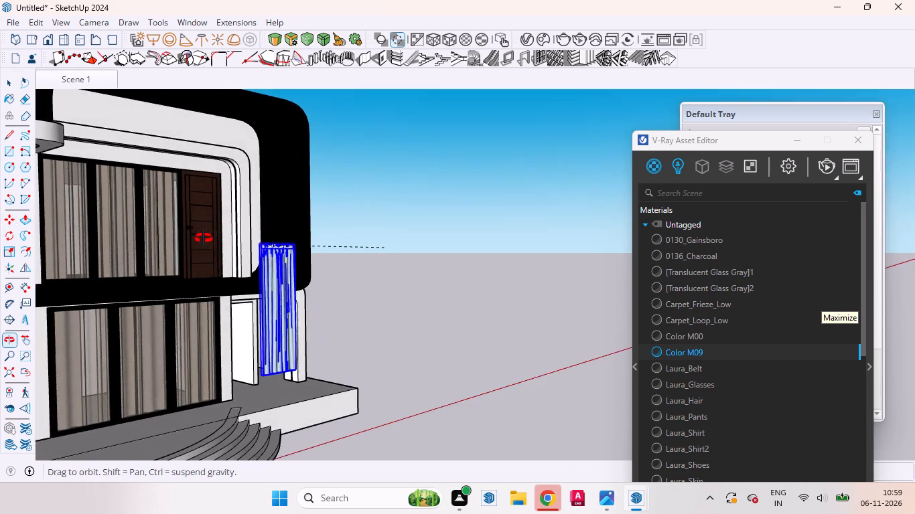
middle_drag(204, 238, 205, 239)
scroll(259, 303, up, 20)
scroll(259, 303, up, 12)
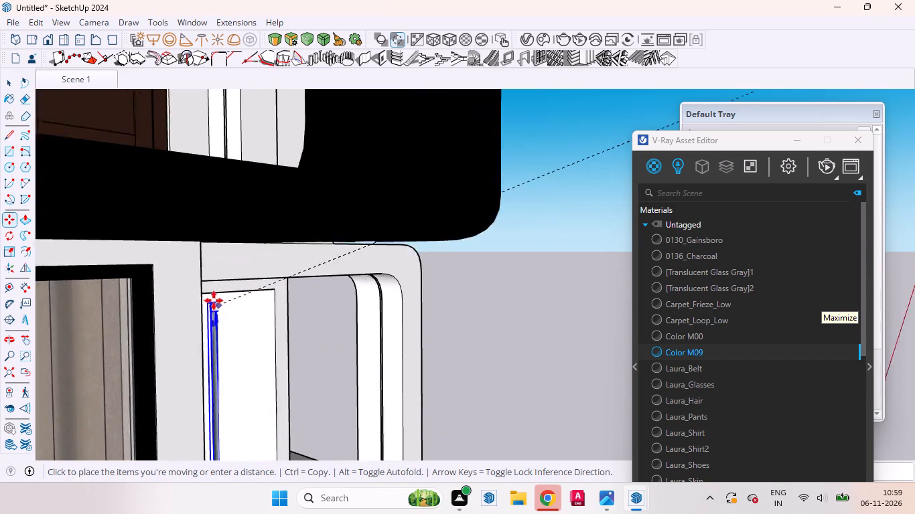
middle_drag(212, 301, 267, 323)
scroll(271, 304, up, 1)
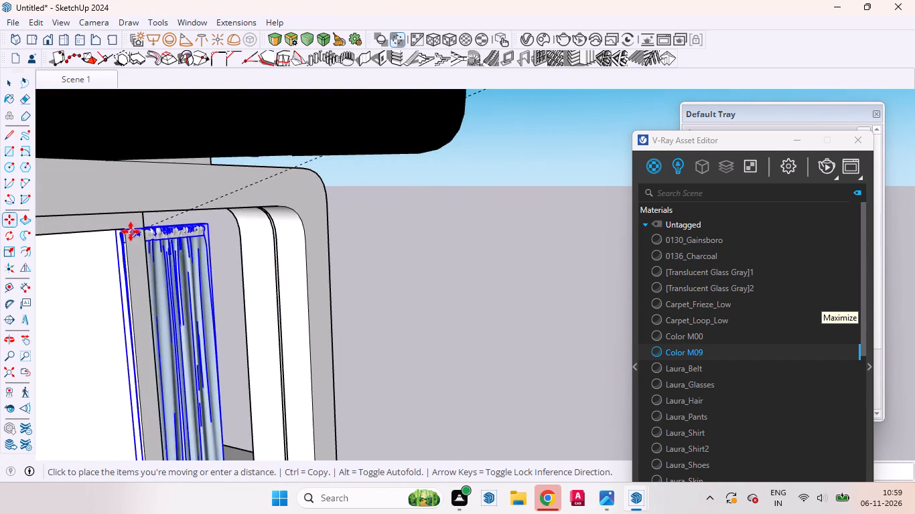
click(129, 231)
Move the white curtain sideways by its top corner so it hangs within the narrow opening.
scroll(122, 239, up, 18)
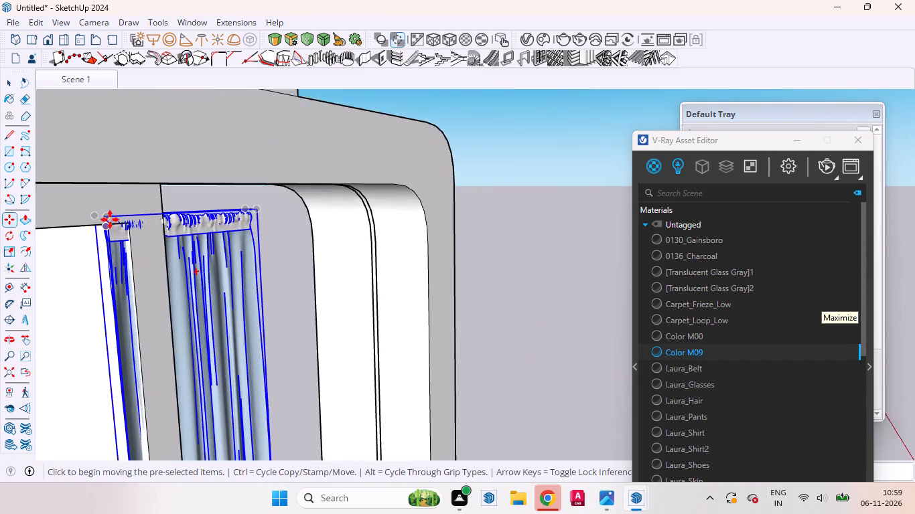
middle_drag(132, 229, 191, 215)
scroll(184, 207, up, 1)
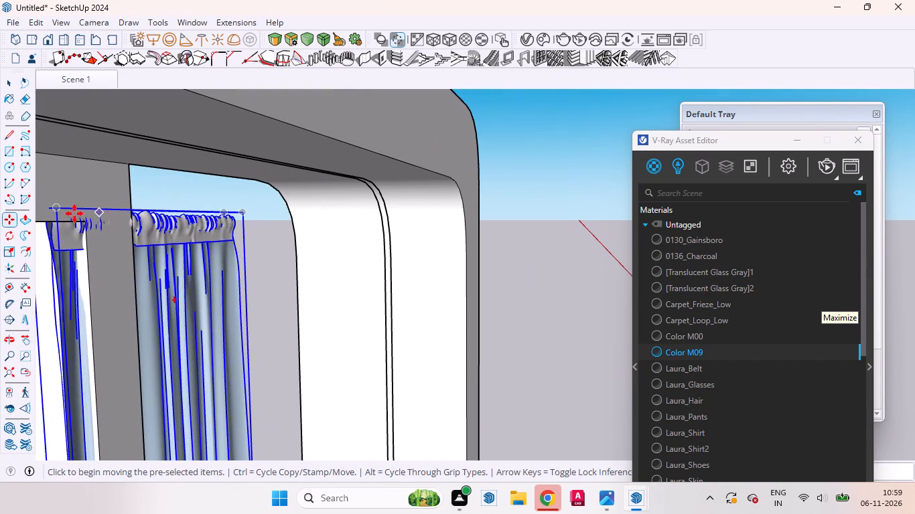
click(55, 207)
scroll(40, 218, down, 4)
middle_drag(90, 214, 33, 209)
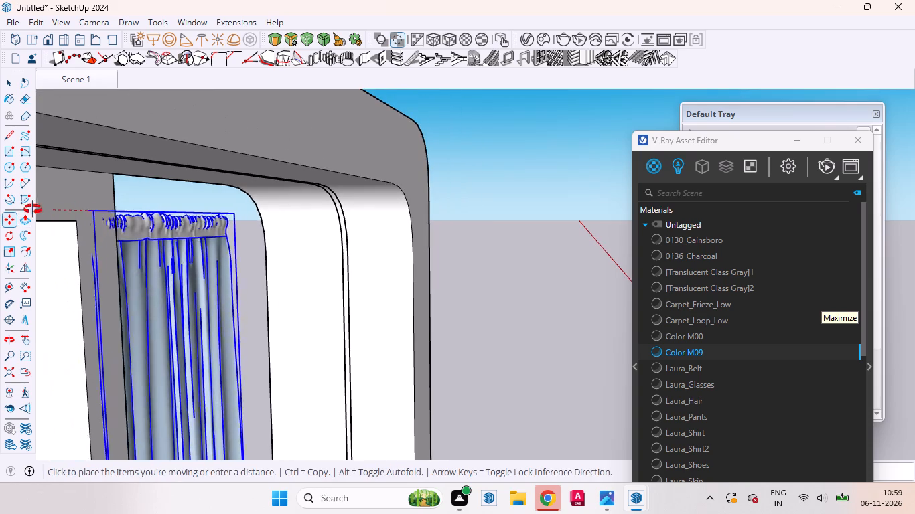
middle_drag(33, 209, 0, 197)
scroll(171, 216, down, 13)
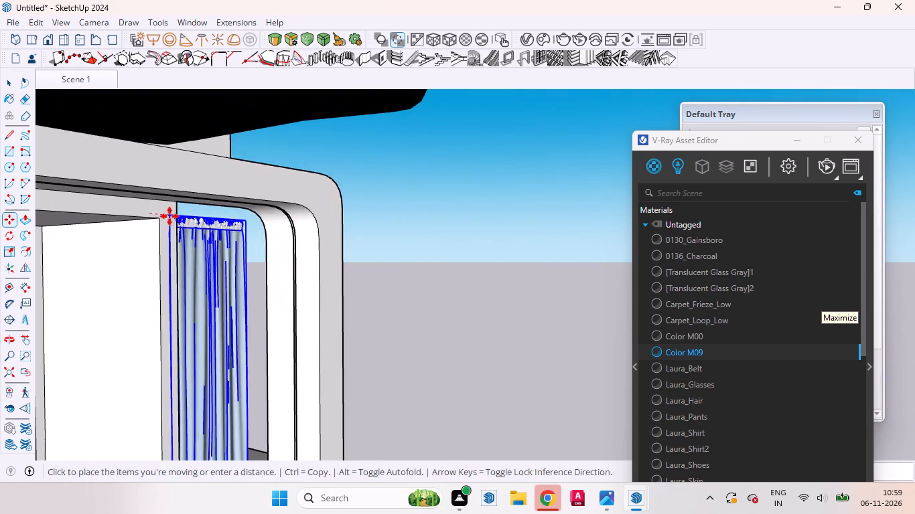
middle_drag(154, 223, 40, 216)
scroll(141, 228, up, 8)
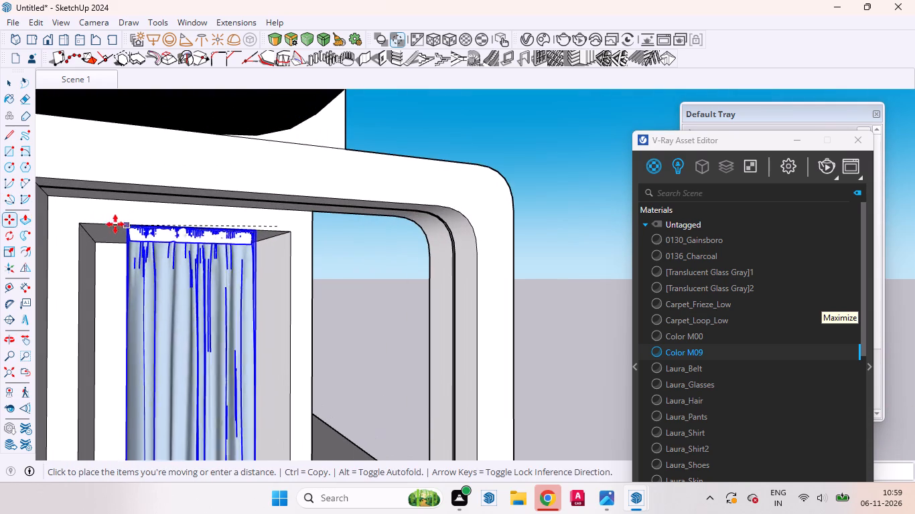
click(109, 225)
Move the white curtain by its top front corner deeper into the narrow opening, along the opening's top reveal.
scroll(150, 225, up, 4)
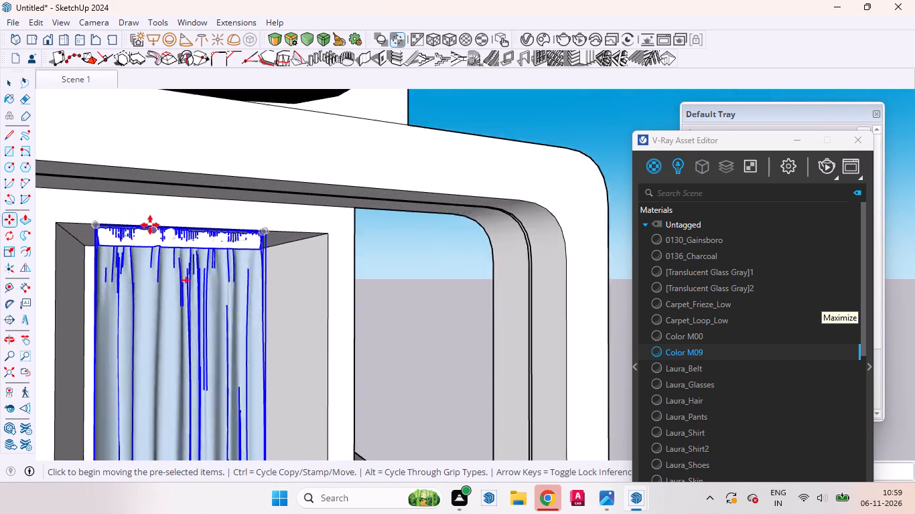
scroll(150, 225, up, 12)
middle_drag(305, 265, 3, 291)
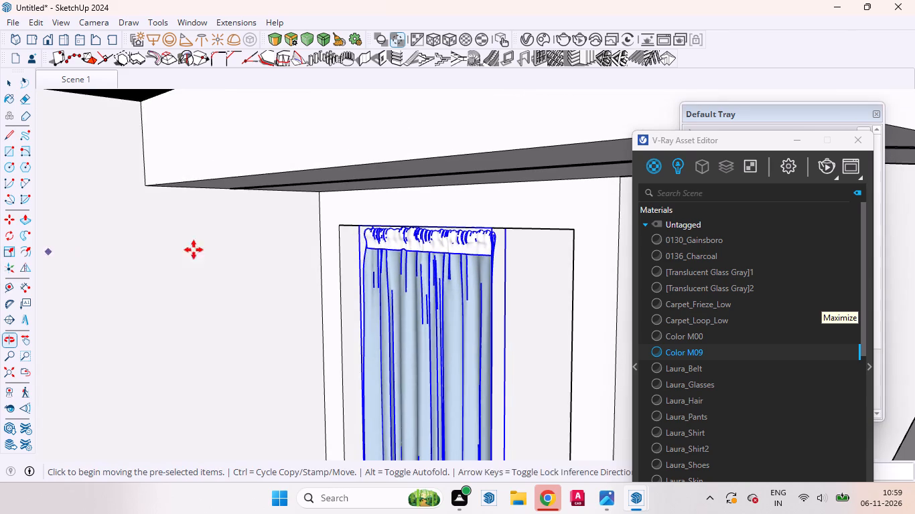
scroll(357, 246, up, 13)
middle_drag(517, 258, 417, 233)
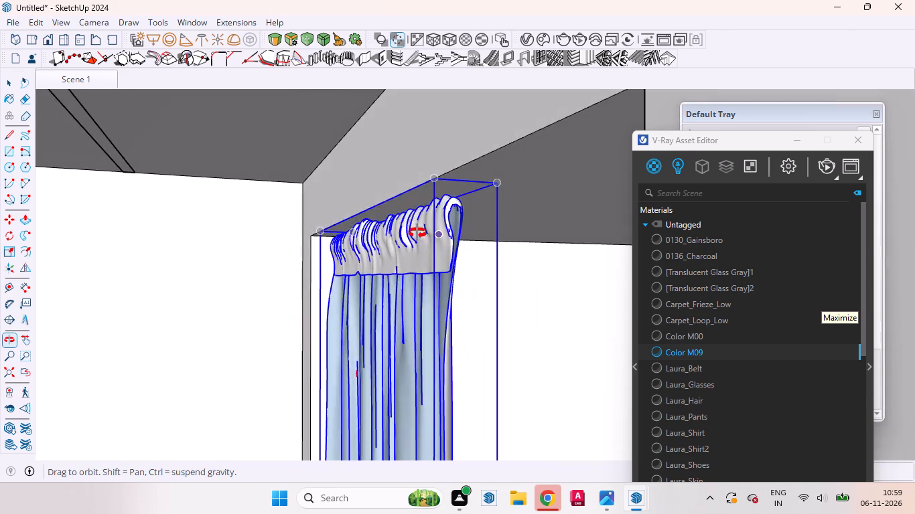
middle_drag(417, 233, 398, 237)
scroll(450, 191, up, 10)
middle_drag(476, 223, 437, 220)
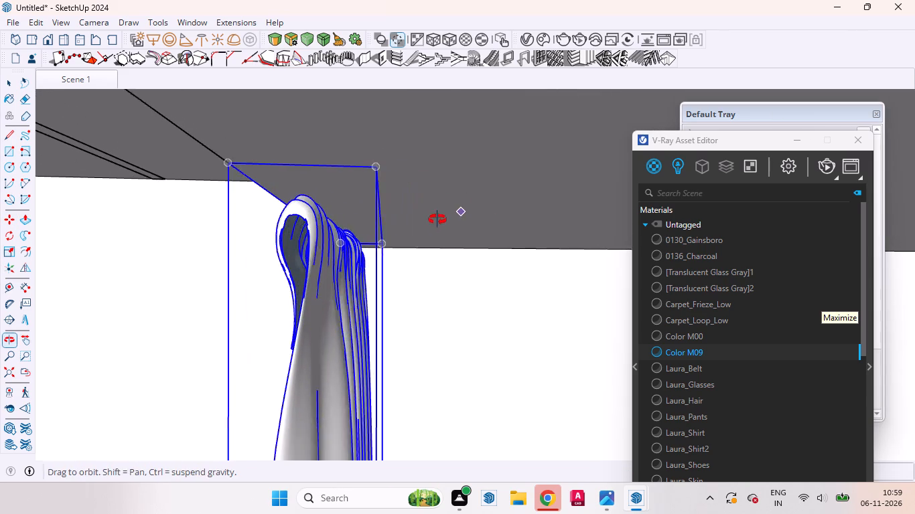
middle_drag(437, 220, 440, 222)
click(236, 168)
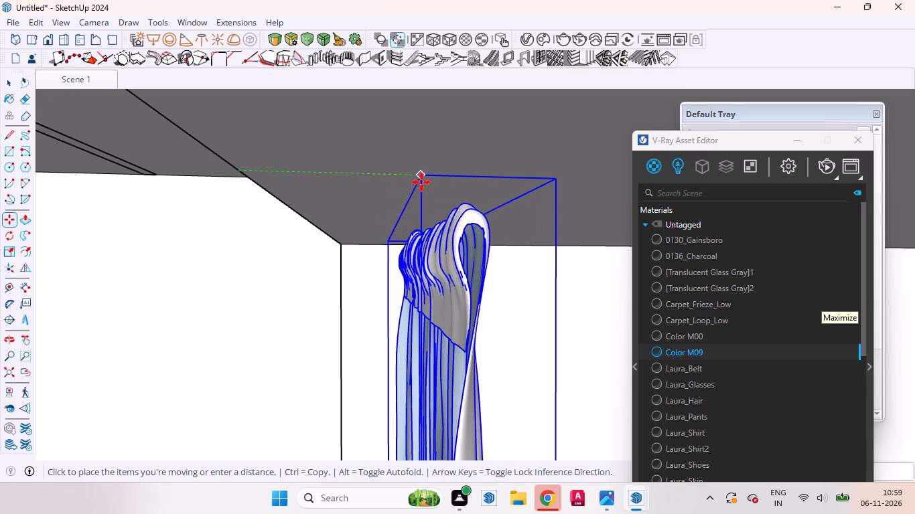
click(421, 182)
key(space)
Scale the white curtain's width along the red axis to reach the opening's jamb beside the curved side frame.
scroll(336, 276, down, 5)
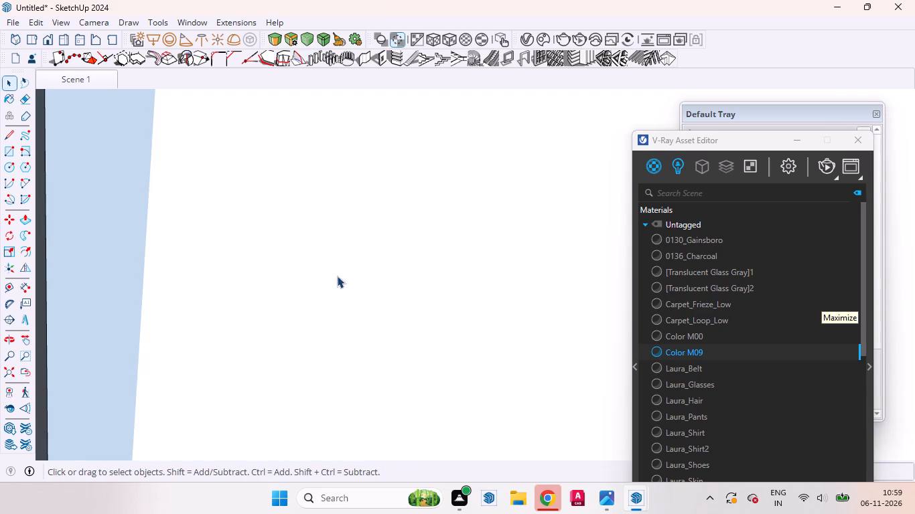
click(21, 373)
middle_drag(178, 360, 492, 364)
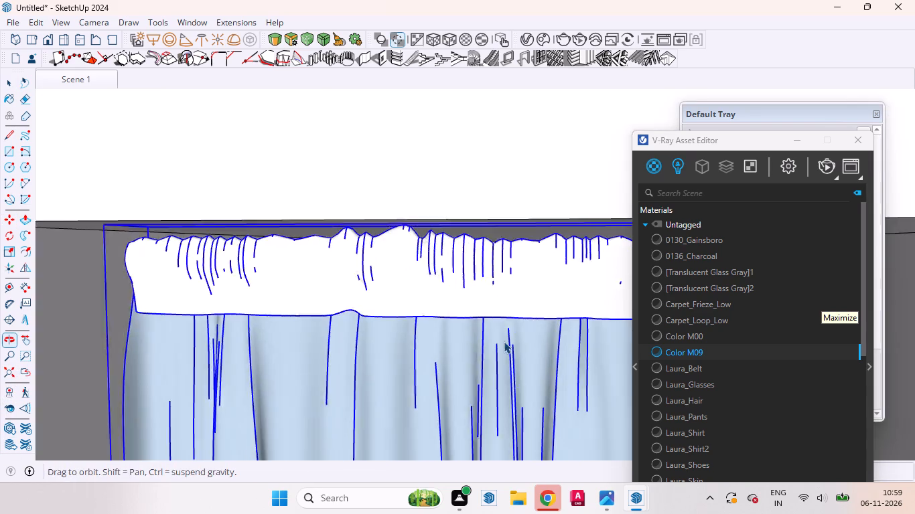
scroll(504, 341, up, 1)
scroll(504, 341, down, 20)
scroll(504, 341, down, 10)
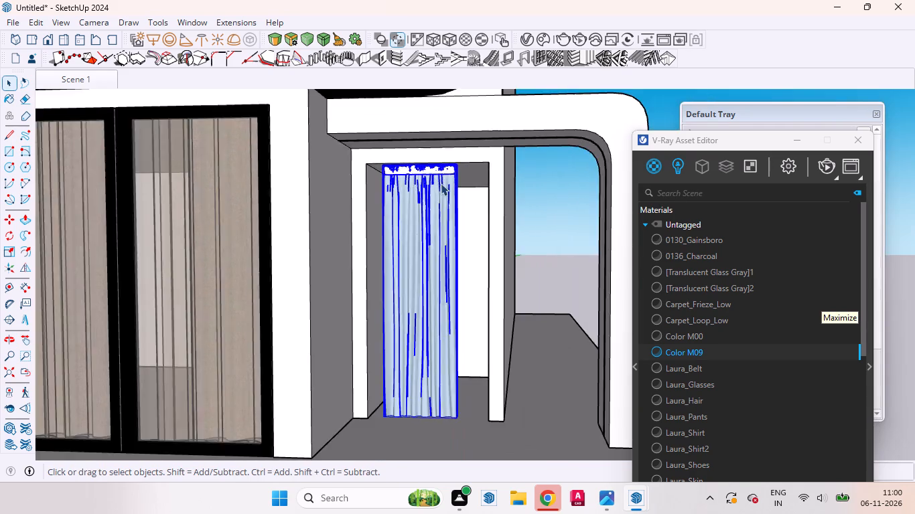
scroll(441, 185, down, 4)
scroll(442, 316, up, 5)
key(s)
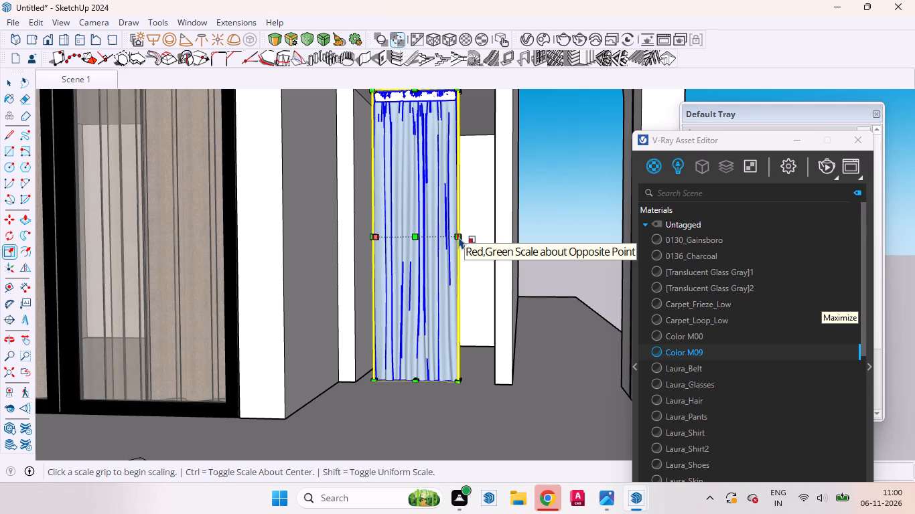
scroll(462, 231, up, 1)
scroll(462, 231, down, 1)
scroll(462, 231, up, 9)
middle_drag(447, 255, 399, 263)
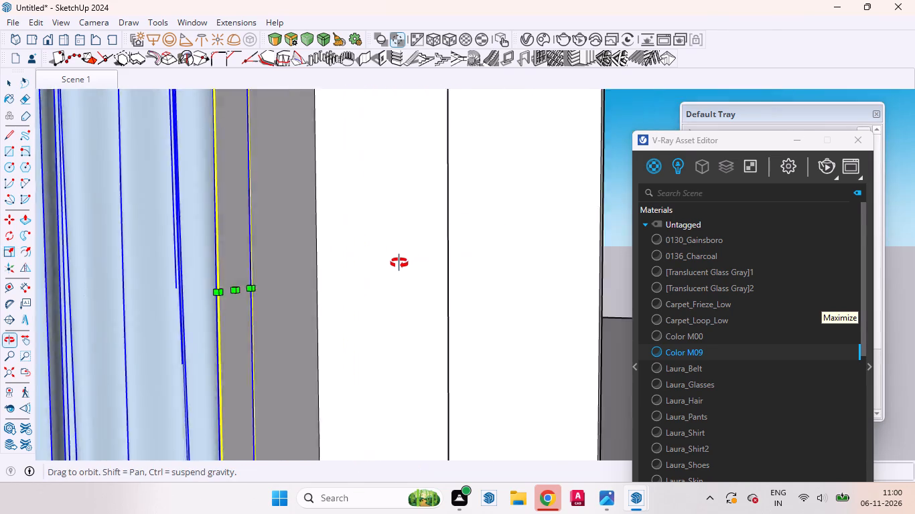
middle_drag(399, 263, 409, 273)
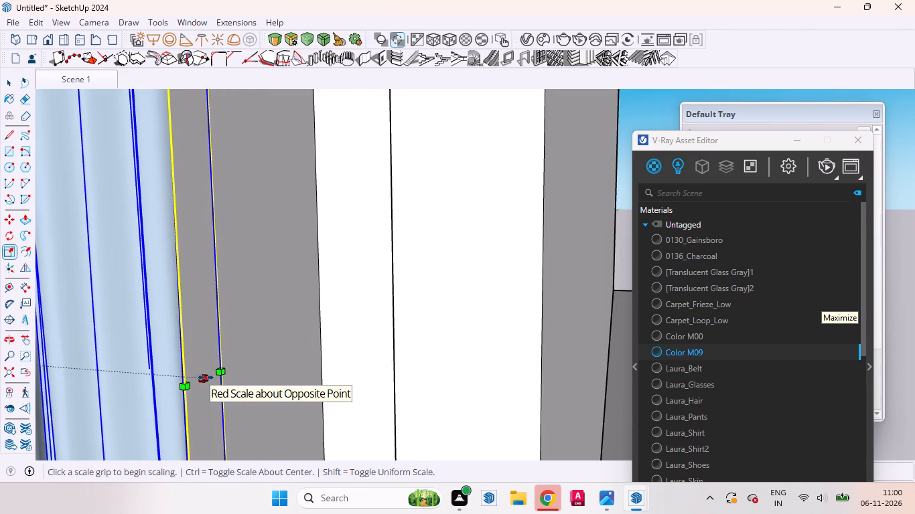
click(206, 377)
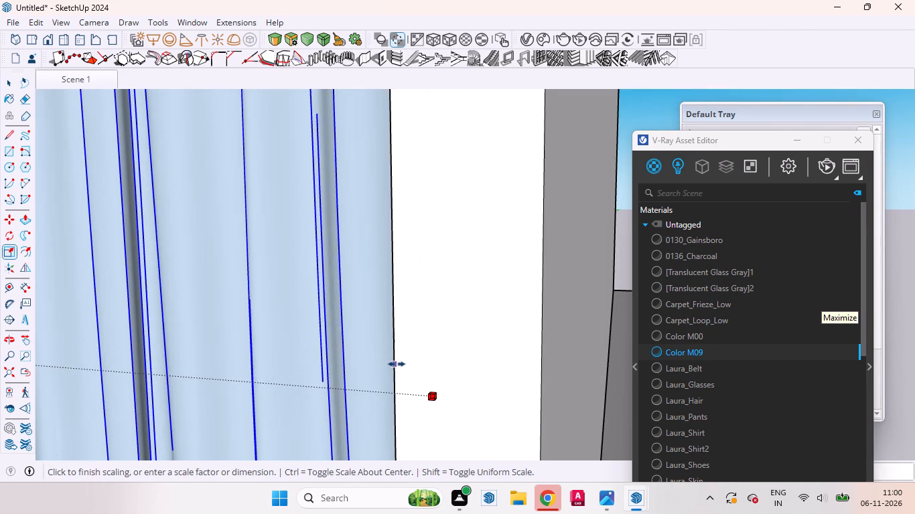
click(398, 364)
Scale the curtain's opposite side along the red axis to the jamb nearest the large window, and deselect it.
scroll(520, 330, down, 17)
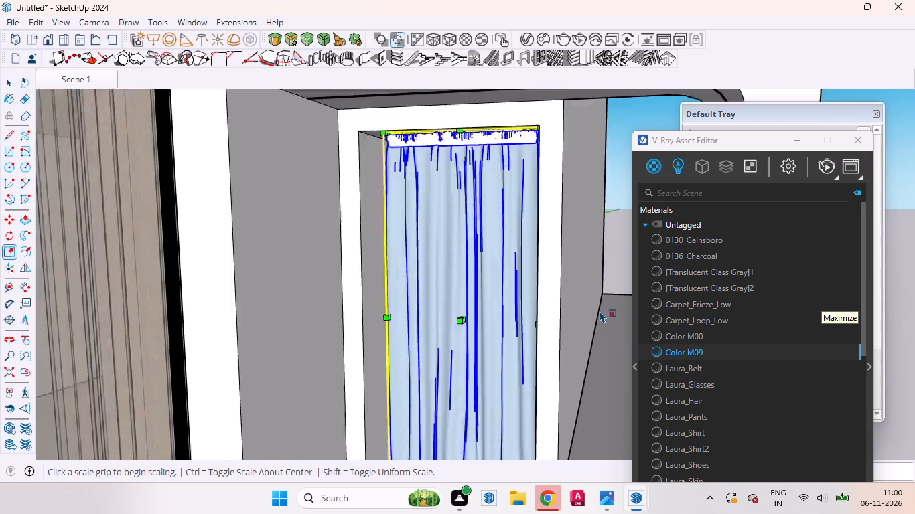
scroll(600, 311, down, 2)
middle_drag(515, 345, 552, 347)
scroll(512, 327, up, 9)
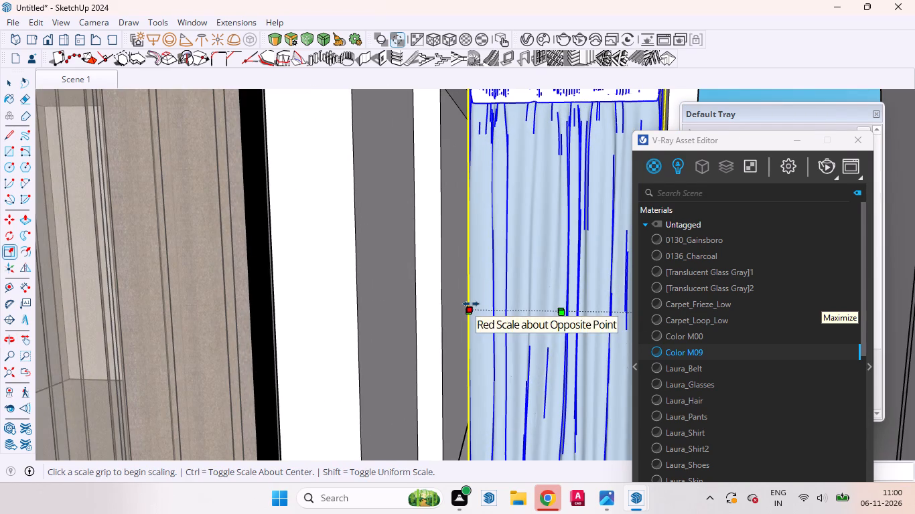
click(471, 304)
click(447, 289)
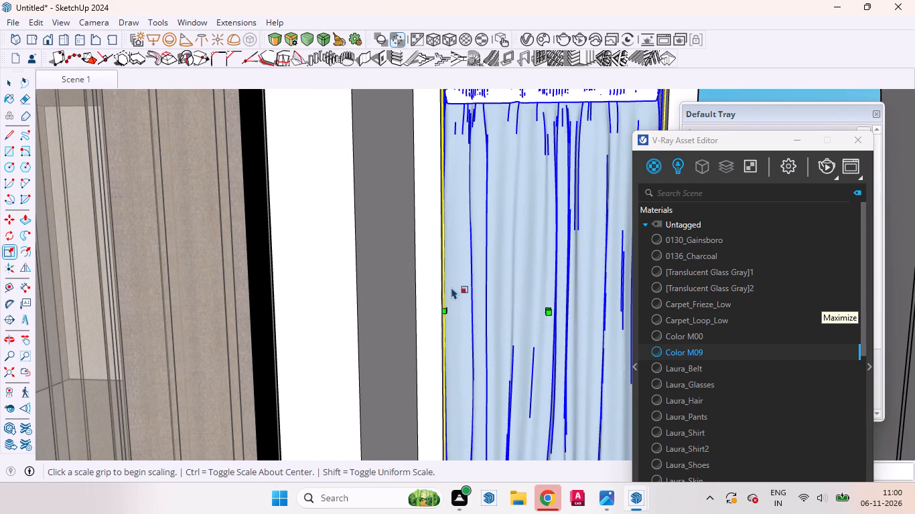
key(space)
scroll(450, 287, down, 18)
click(592, 314)
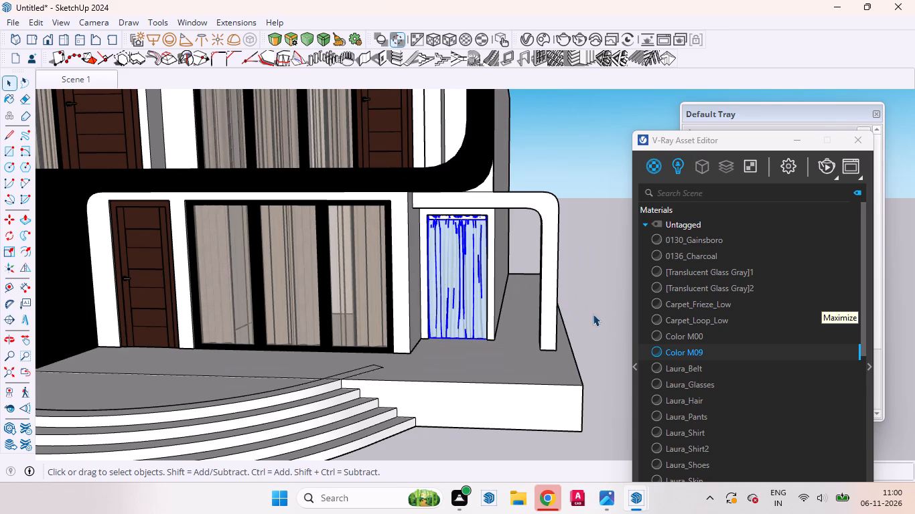
Examine how the white curtain fits the narrow opening from close up and within the whole front facade.
scroll(486, 274, up, 10)
middle_drag(438, 211, 326, 141)
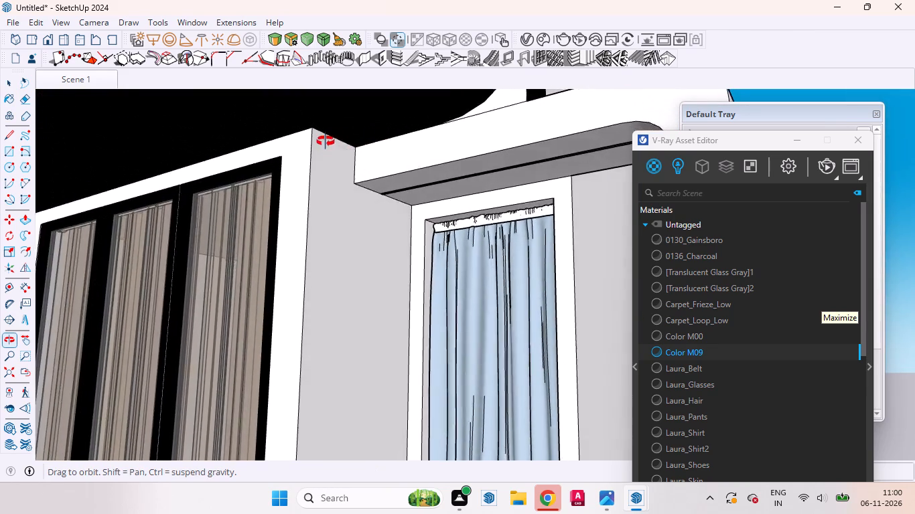
middle_drag(326, 141, 474, 210)
scroll(492, 235, down, 13)
scroll(456, 290, up, 1)
scroll(455, 291, down, 6)
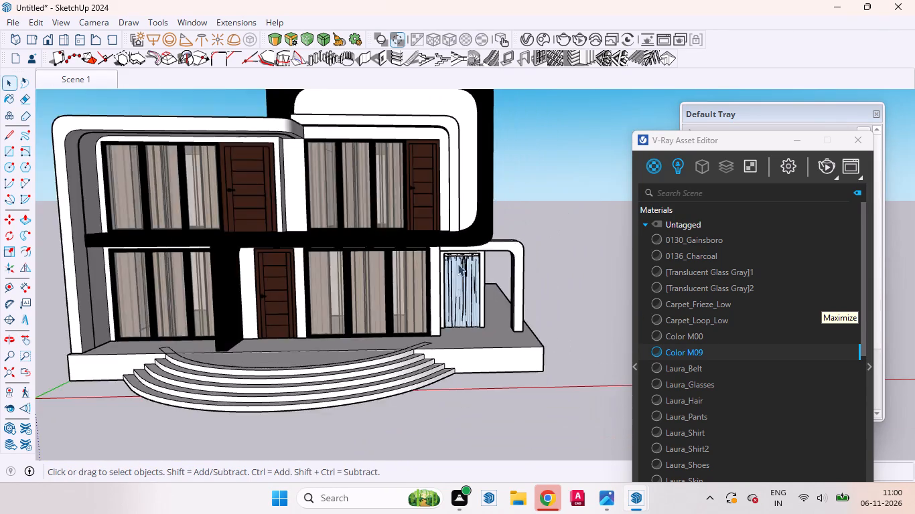
scroll(457, 254, up, 7)
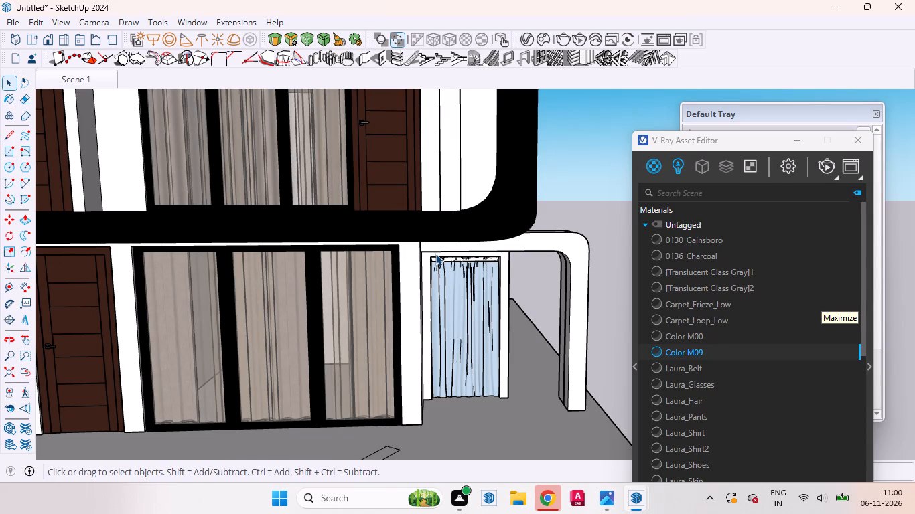
scroll(435, 254, down, 1)
scroll(443, 313, down, 5)
scroll(476, 292, up, 4)
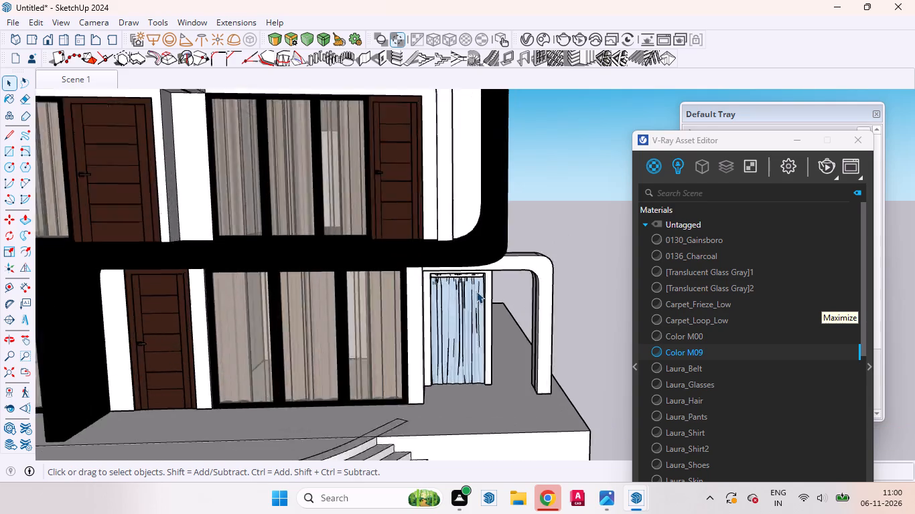
Move the white curtain slightly farther back from the facade by its top front corner, along the opening's top edge.
scroll(476, 291, up, 13)
middle_drag(473, 271, 267, 163)
scroll(506, 290, up, 2)
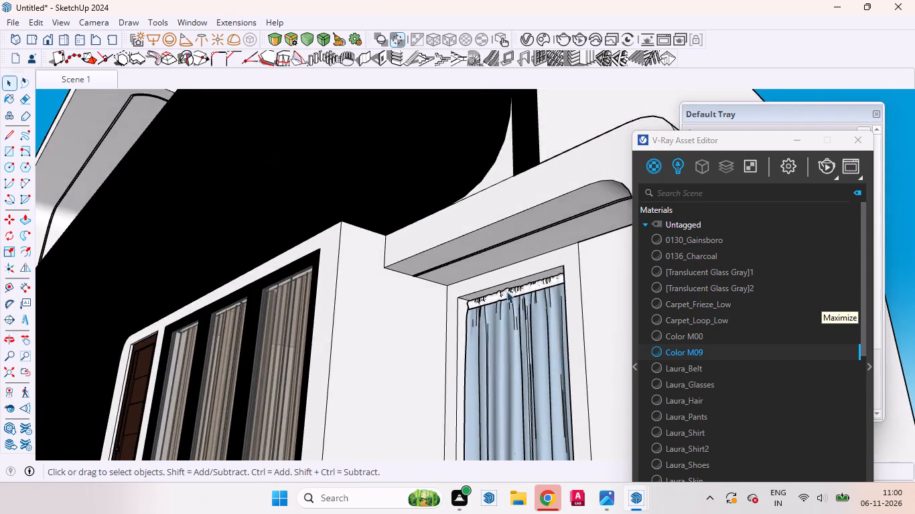
scroll(506, 291, up, 8)
middle_drag(504, 319, 430, 250)
scroll(436, 250, up, 1)
click(478, 302)
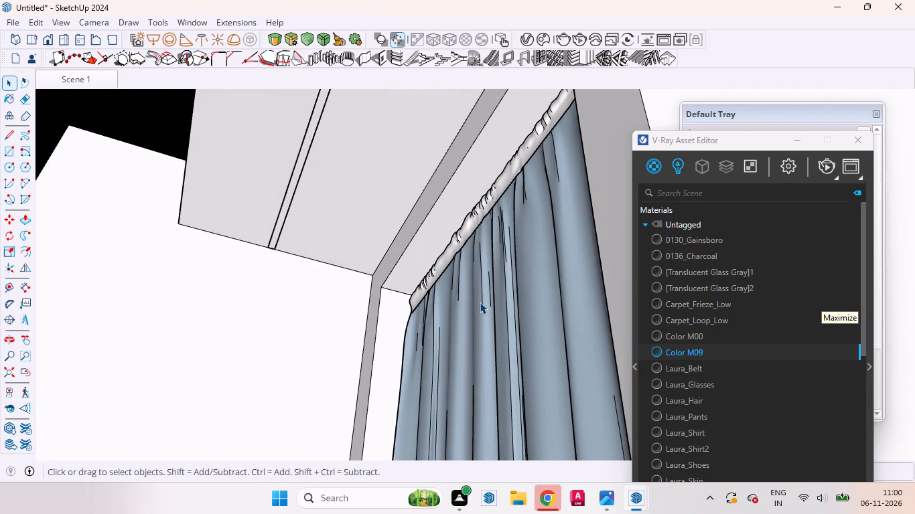
scroll(362, 276, up, 10)
middle_drag(448, 328, 446, 329)
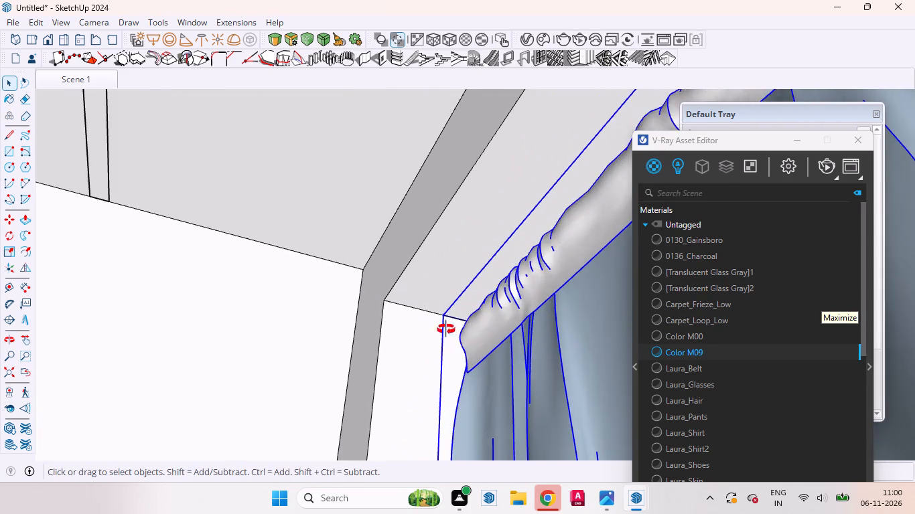
middle_drag(446, 329, 420, 335)
key(m)
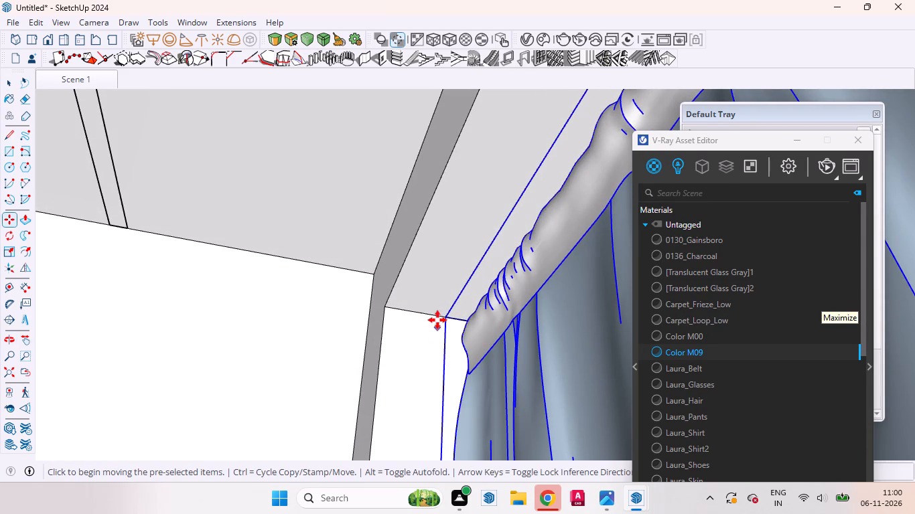
click(444, 317)
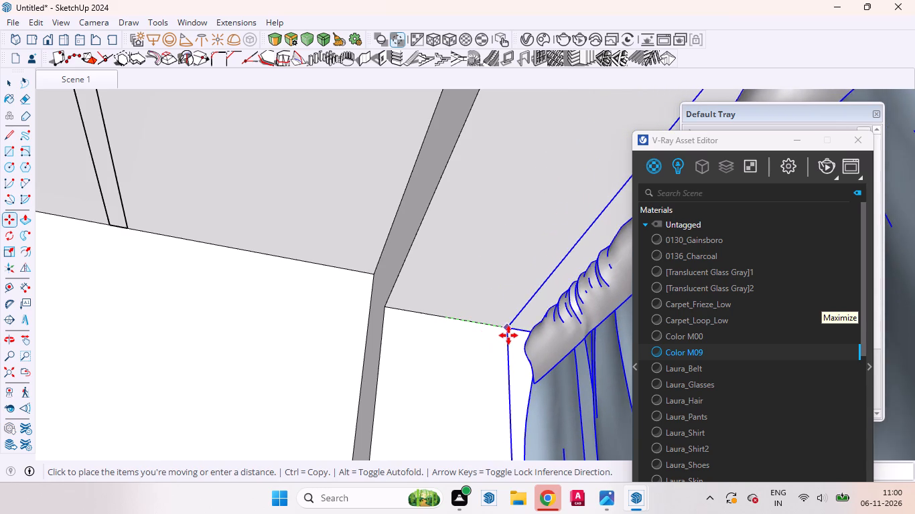
click(511, 336)
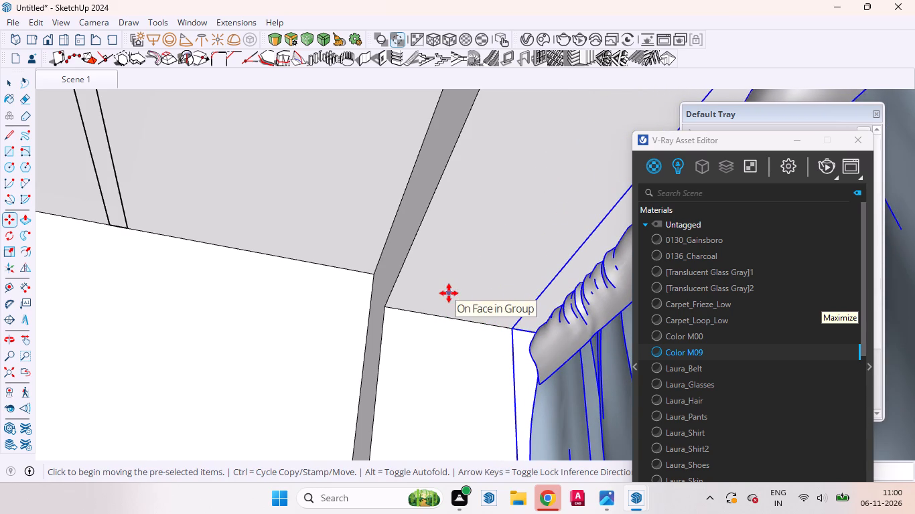
key(space)
Place a guide on the opening's soffit just in front of the curtain, parallel to the front edge, and a second guide offset 1 from it.
click(431, 202)
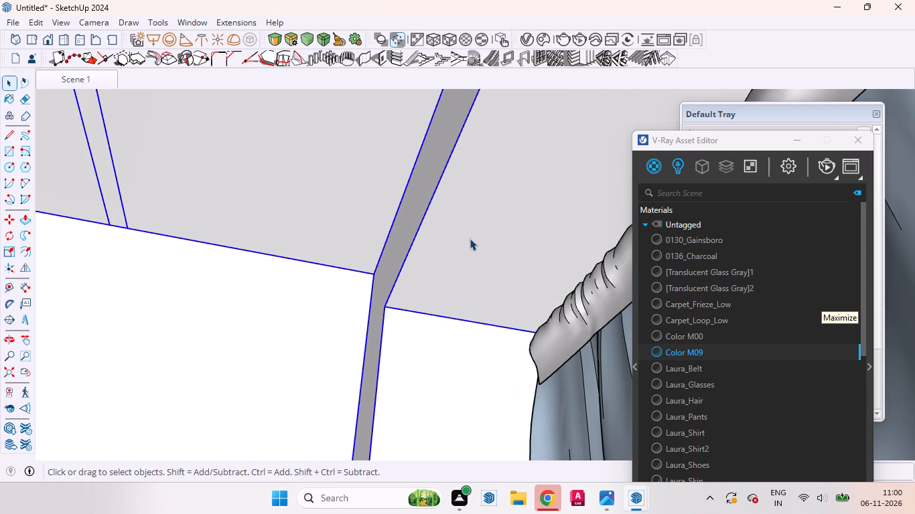
click(476, 239)
key(t)
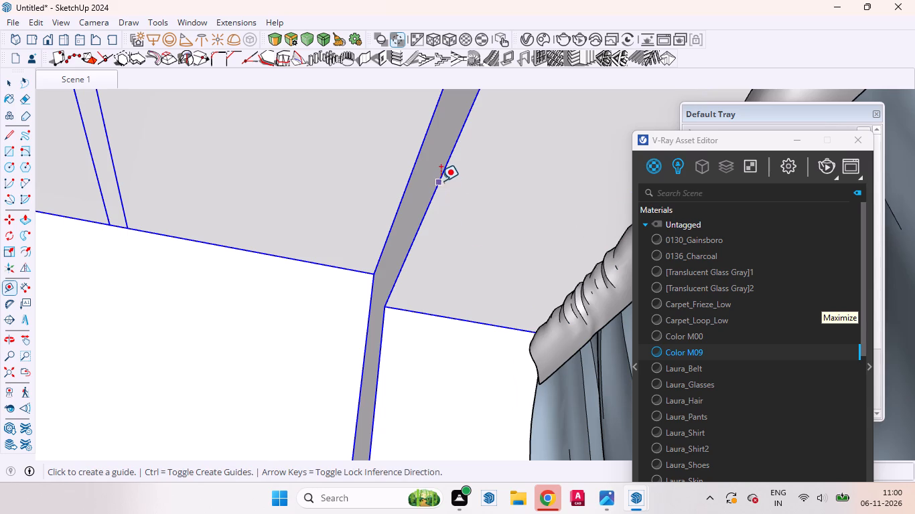
click(441, 179)
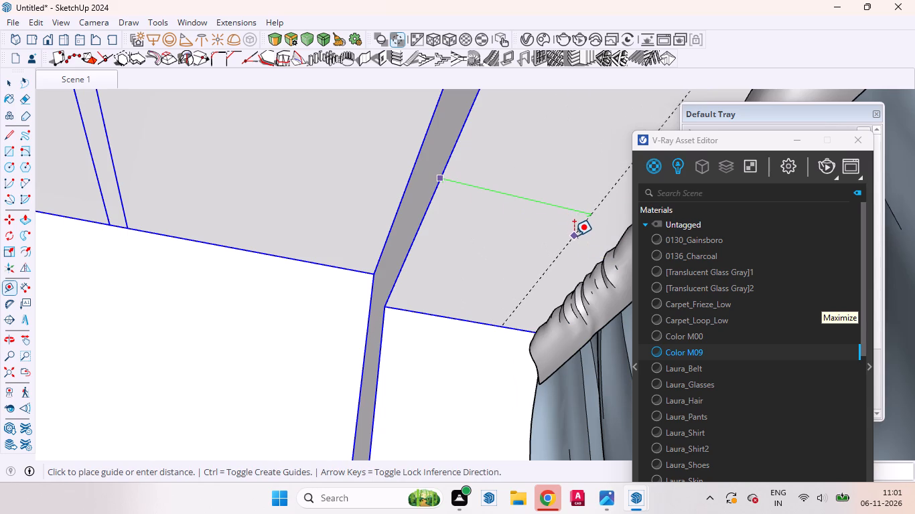
click(573, 235)
click(570, 232)
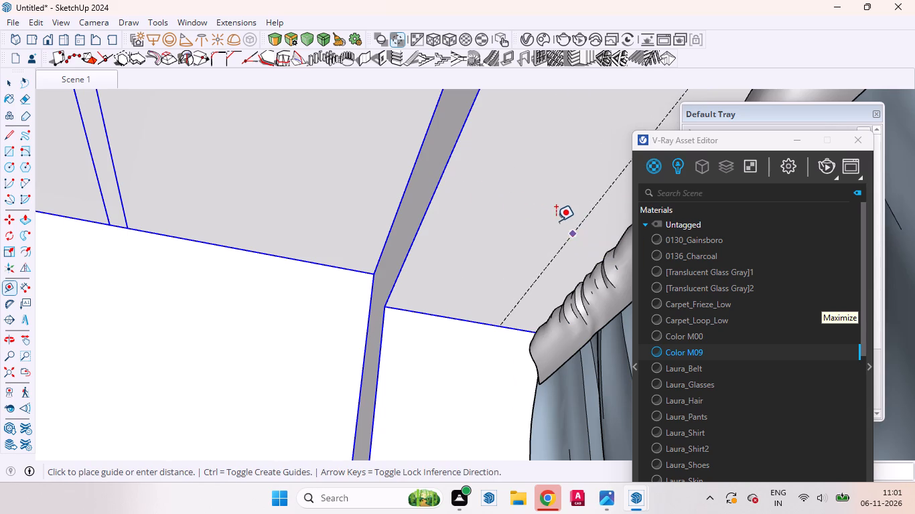
key(1)
key(Return)
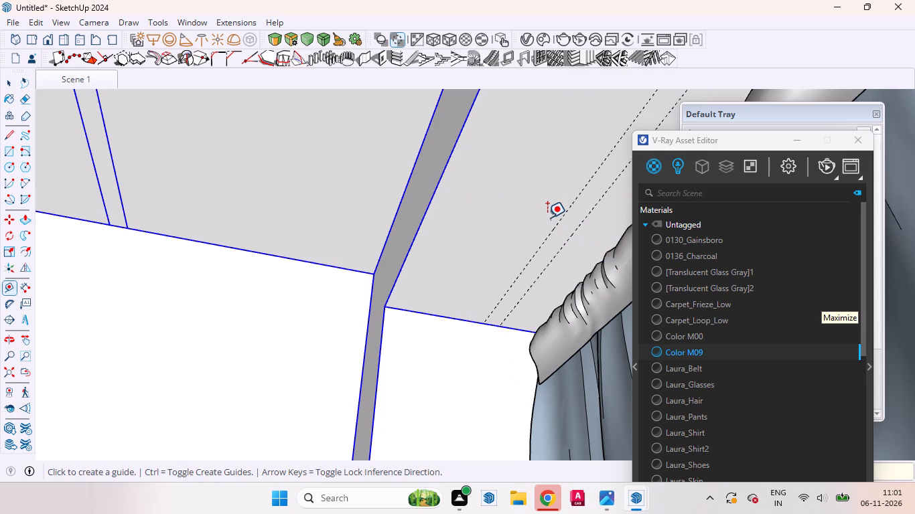
key(space)
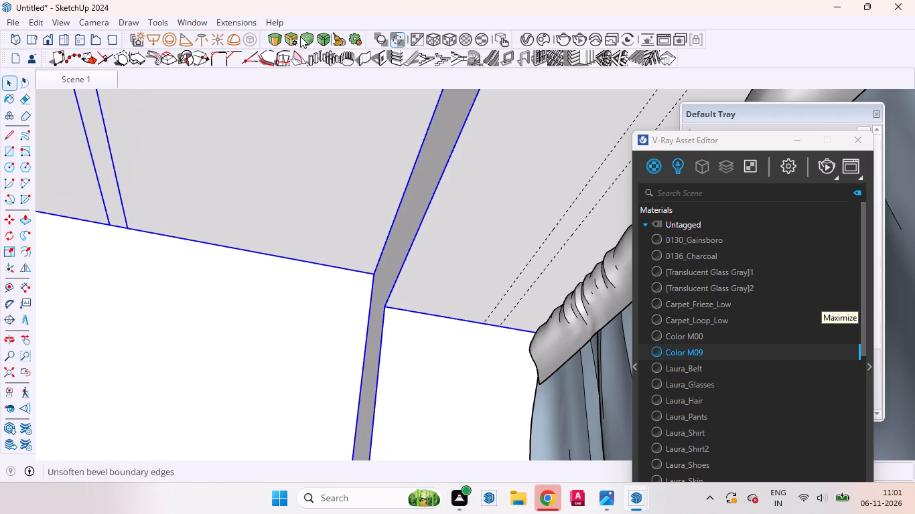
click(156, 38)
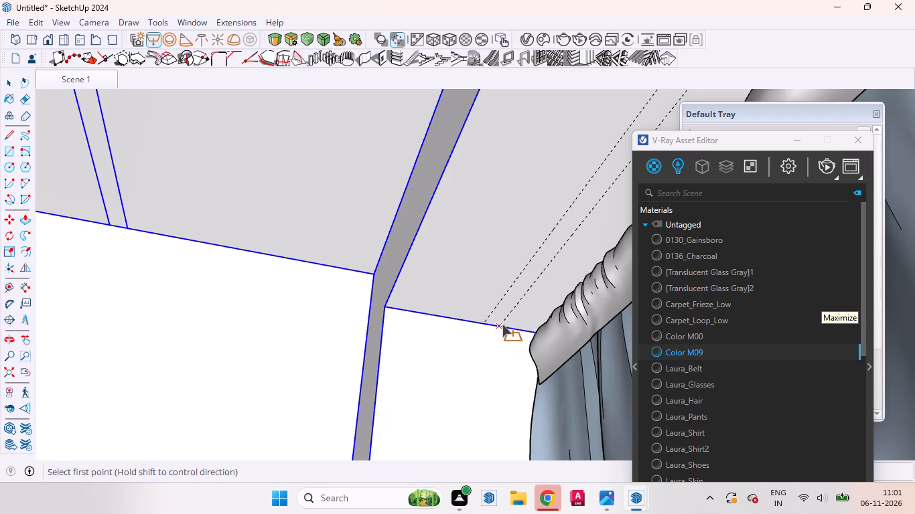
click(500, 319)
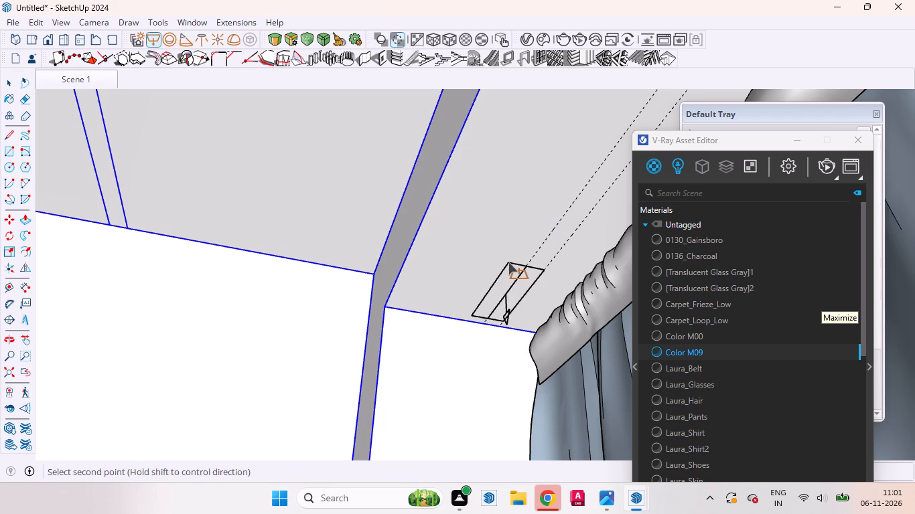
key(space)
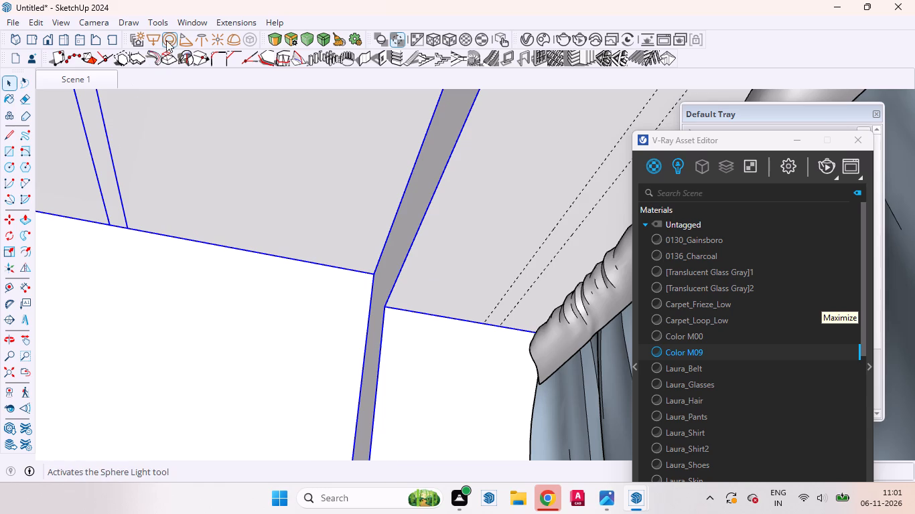
Draw a V-Ray rectangle light between the two soffit guides, spanning the narrow opening from one jamb to the other.
click(155, 37)
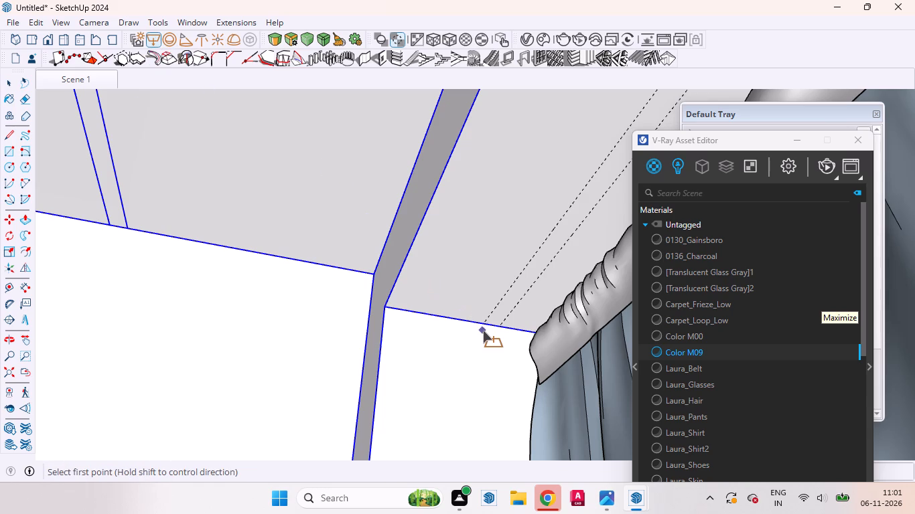
click(500, 328)
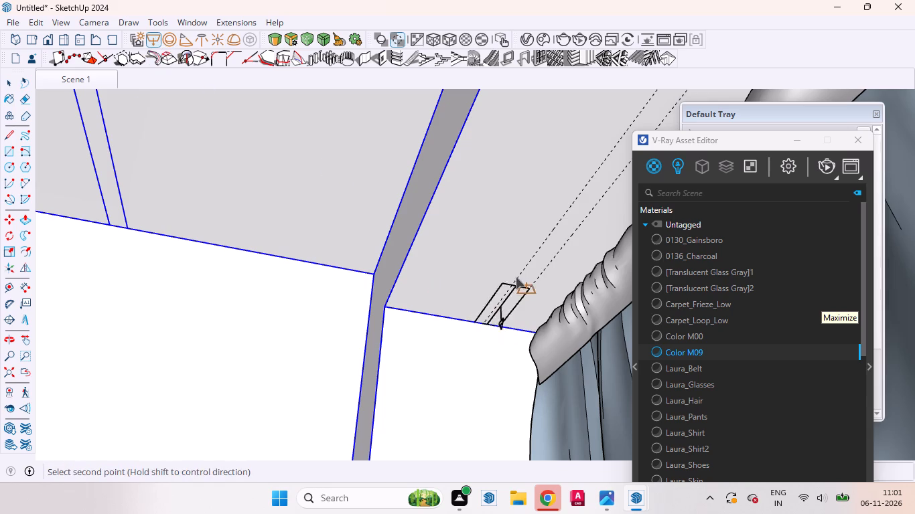
middle_drag(500, 284, 685, 360)
scroll(478, 308, down, 9)
scroll(447, 302, up, 1)
scroll(447, 302, down, 2)
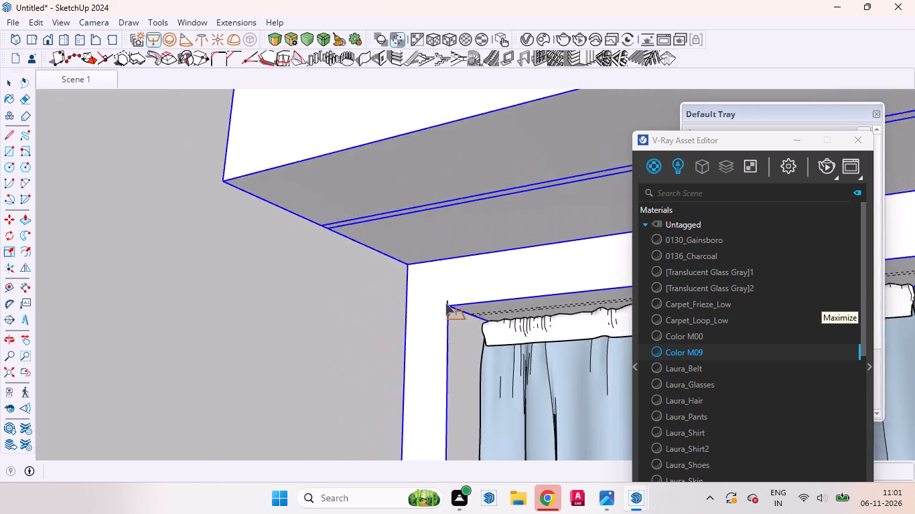
scroll(445, 303, down, 17)
scroll(538, 294, up, 14)
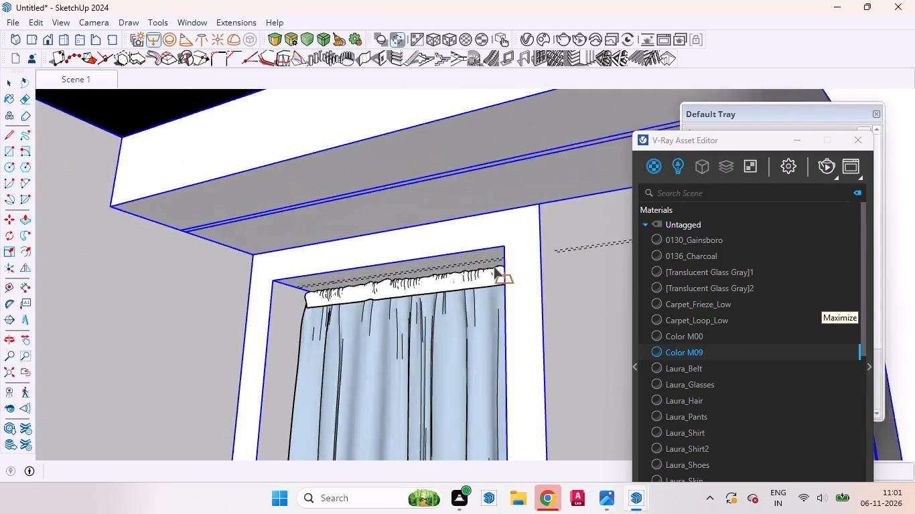
scroll(494, 267, up, 8)
middle_drag(507, 270, 653, 260)
scroll(616, 266, up, 10)
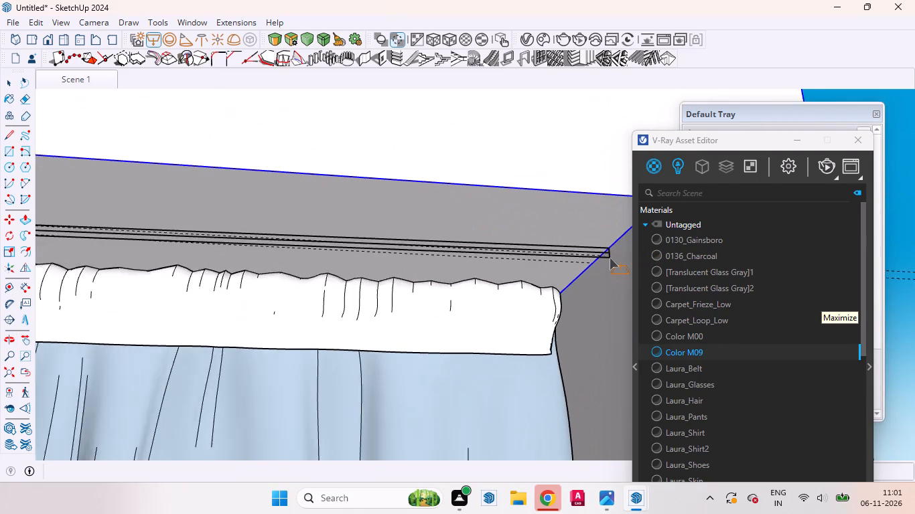
scroll(610, 258, up, 15)
middle_drag(560, 274, 656, 216)
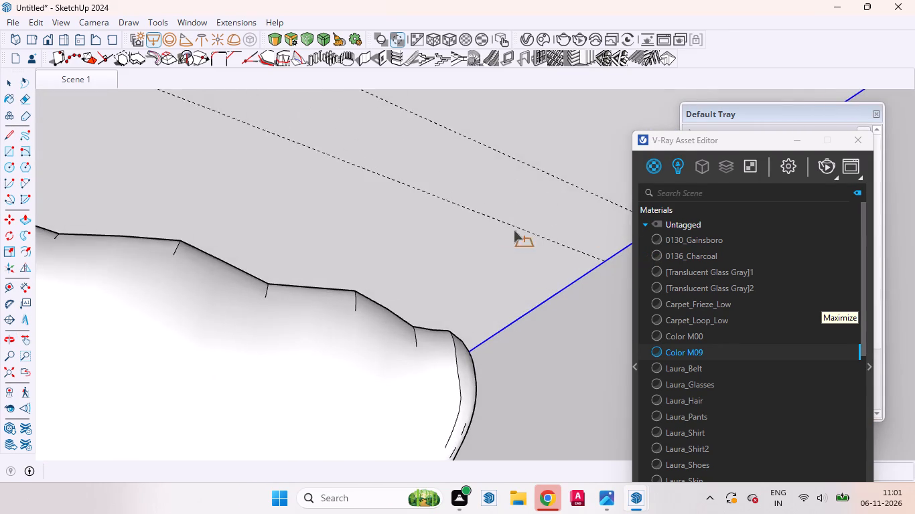
scroll(510, 230, down, 11)
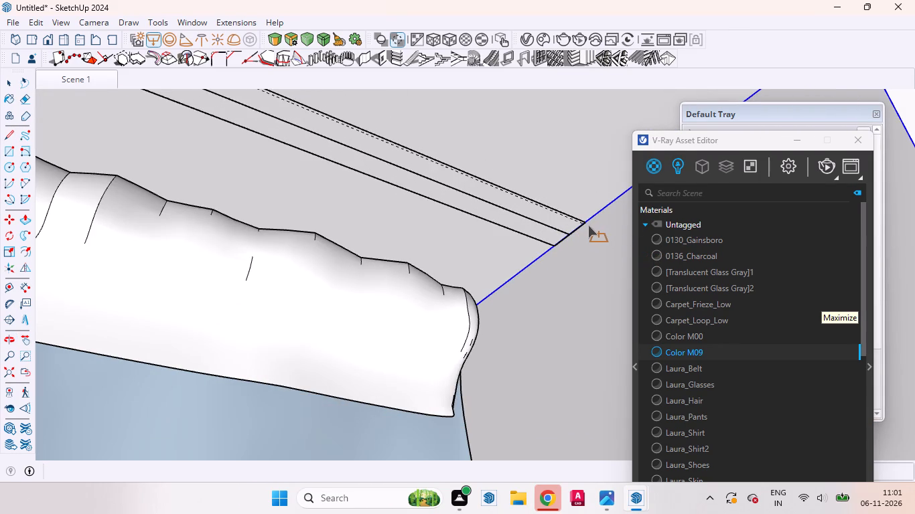
click(581, 224)
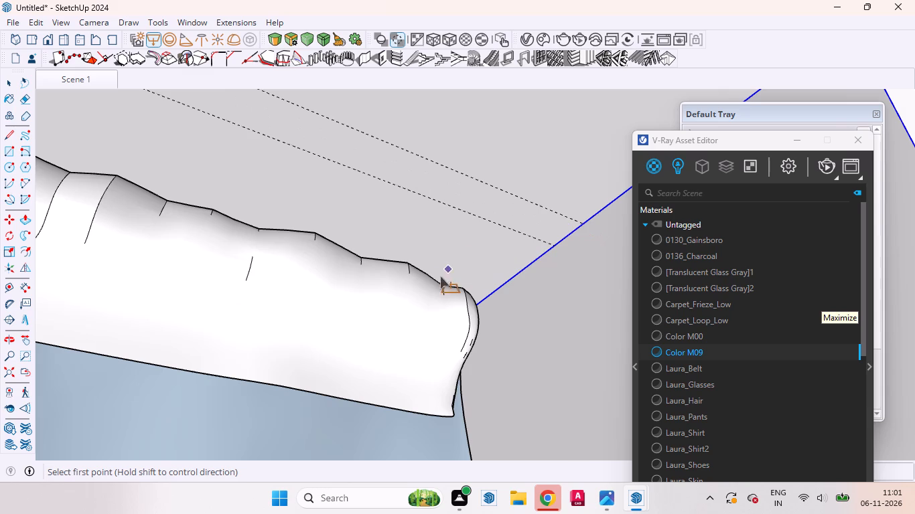
scroll(543, 266, down, 13)
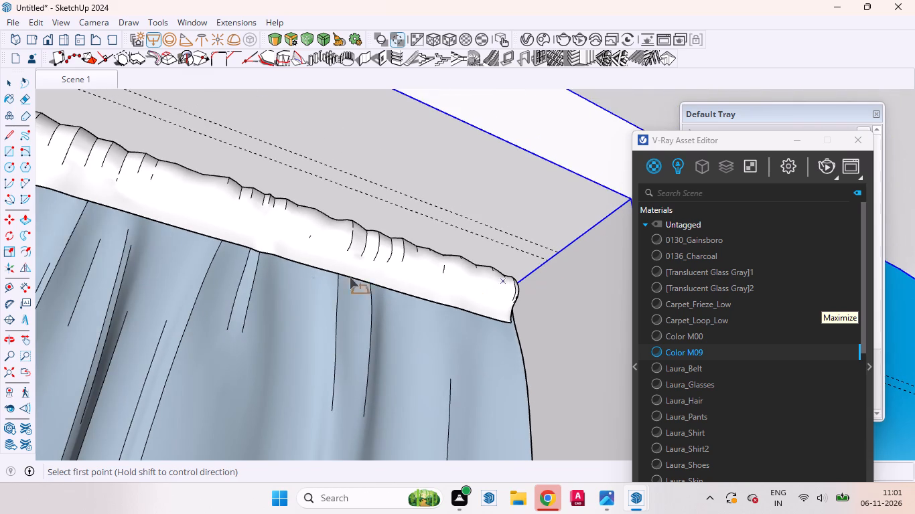
key(space)
Show the hidden V-Ray light widgets in the viewport.
click(393, 40)
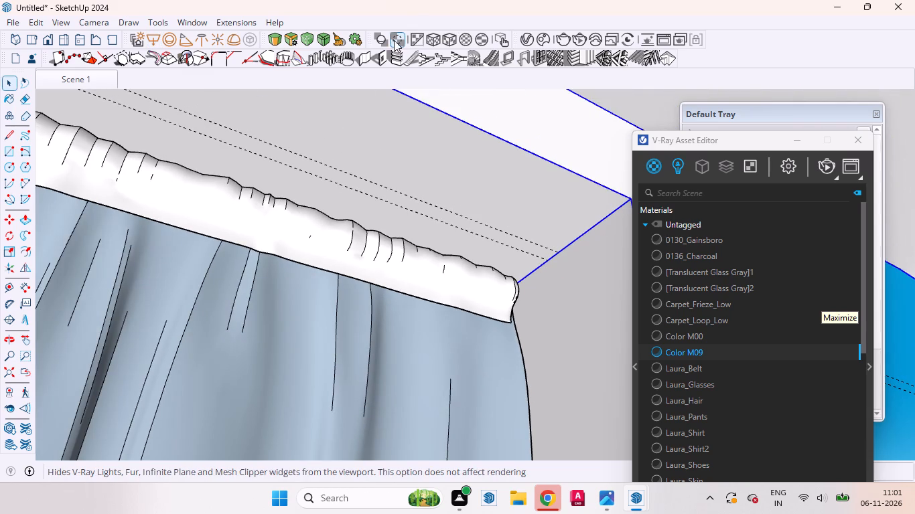
Unhide the narrow opening's window frame and clear the selection.
scroll(281, 265, down, 7)
scroll(283, 269, up, 1)
scroll(283, 269, down, 18)
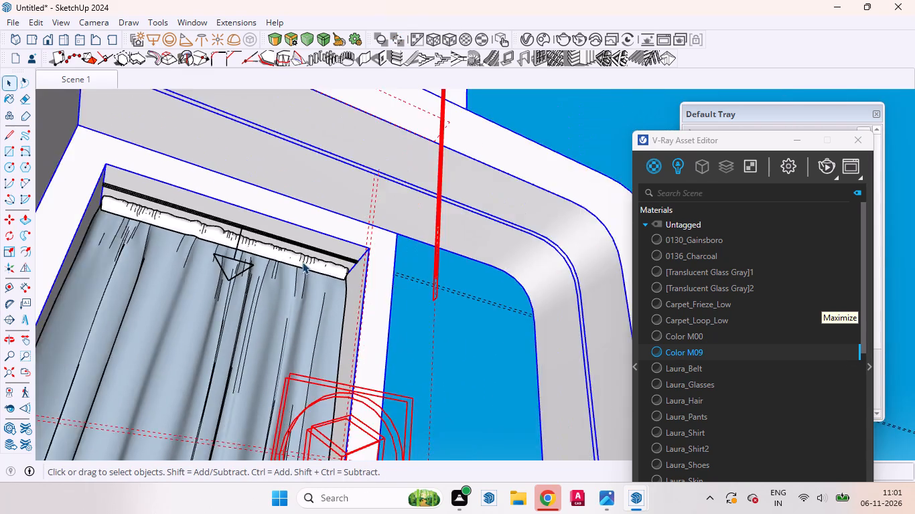
scroll(302, 262, down, 3)
middle_drag(329, 273, 178, 315)
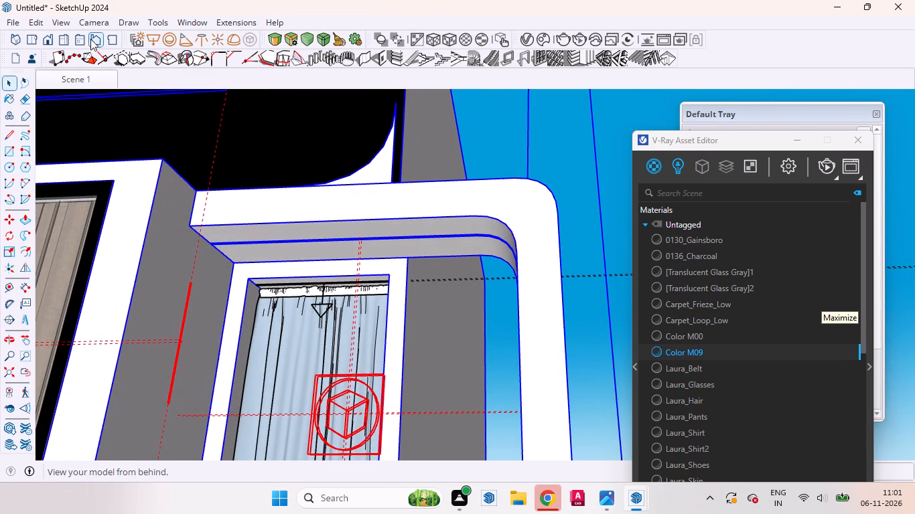
click(40, 18)
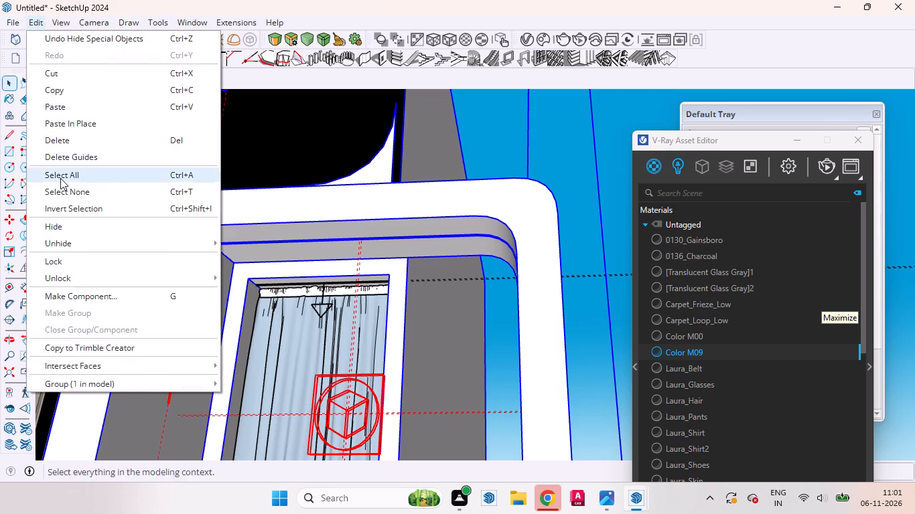
click(247, 264)
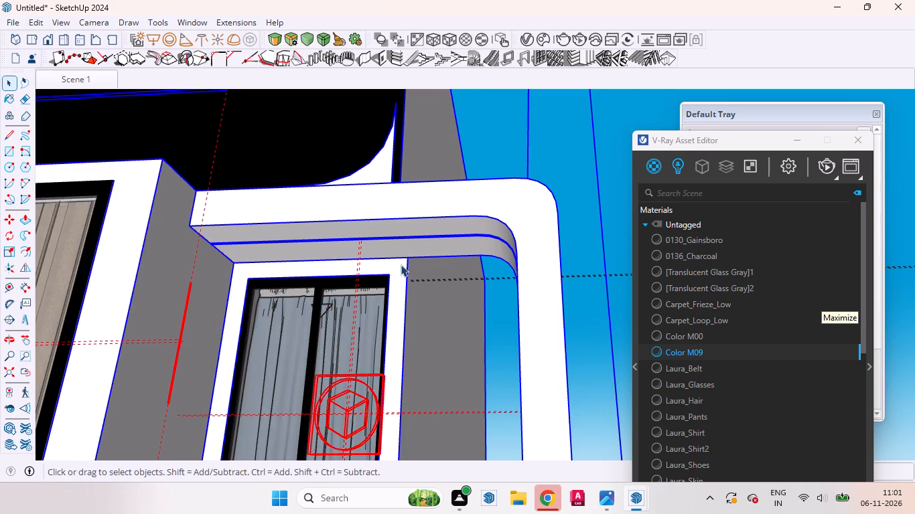
scroll(425, 264, down, 12)
click(568, 342)
Hide the black frame of the large ground-floor window beside the narrow opening to expose its beige curtain and rod.
middle_drag(306, 272, 431, 449)
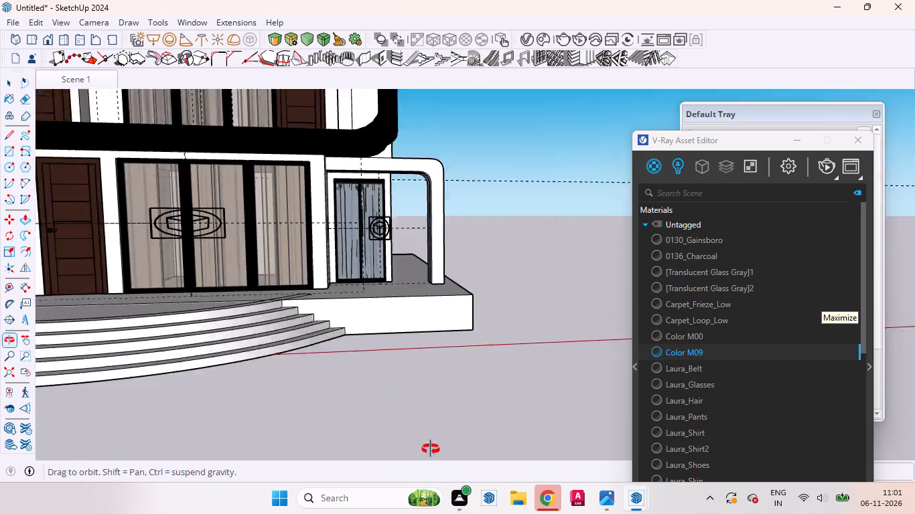
middle_drag(431, 449, 441, 458)
scroll(437, 469, down, 5)
scroll(424, 323, down, 6)
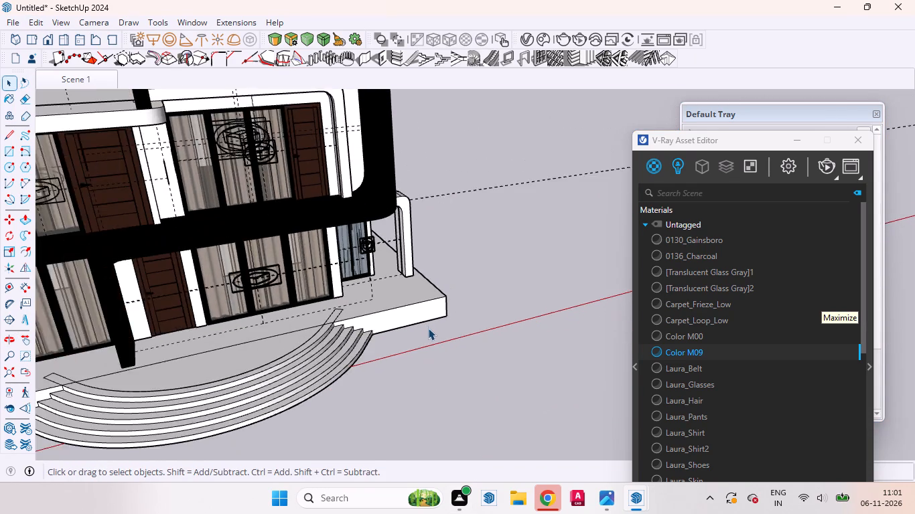
scroll(428, 328, down, 2)
middle_drag(433, 347, 322, 279)
scroll(319, 243, up, 7)
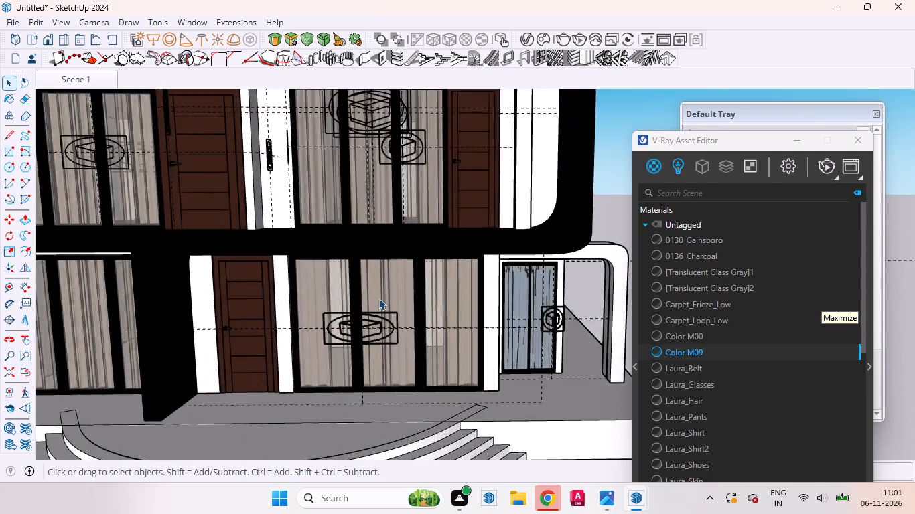
scroll(378, 298, up, 5)
middle_drag(427, 290, 277, 223)
scroll(469, 231, up, 4)
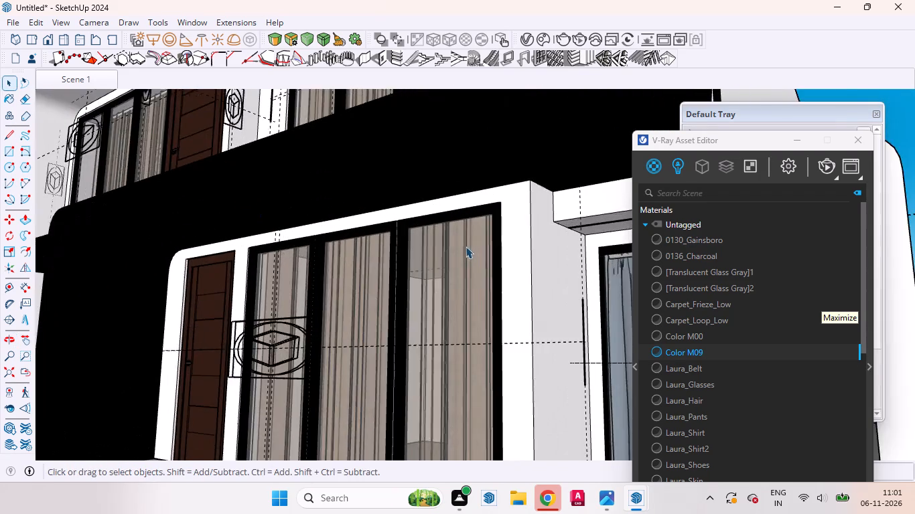
scroll(466, 246, up, 20)
scroll(466, 246, up, 1)
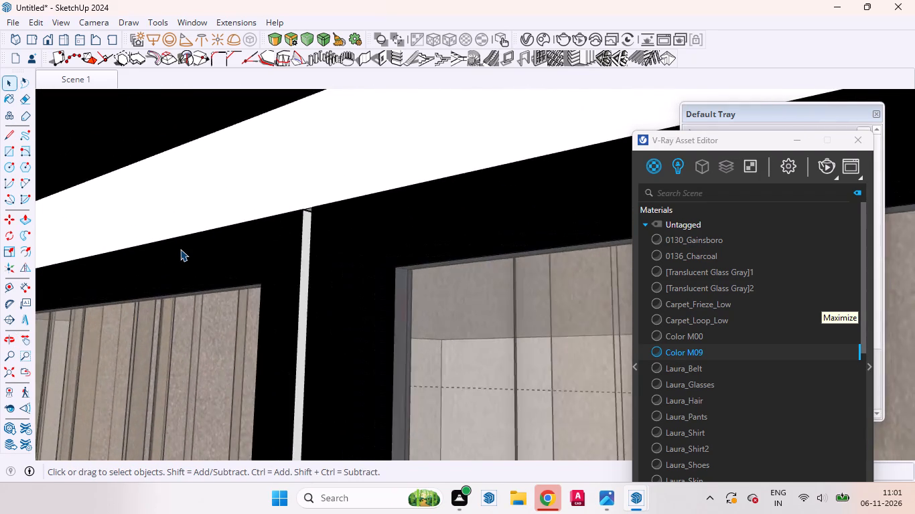
scroll(180, 249, up, 7)
middle_drag(328, 254, 147, 272)
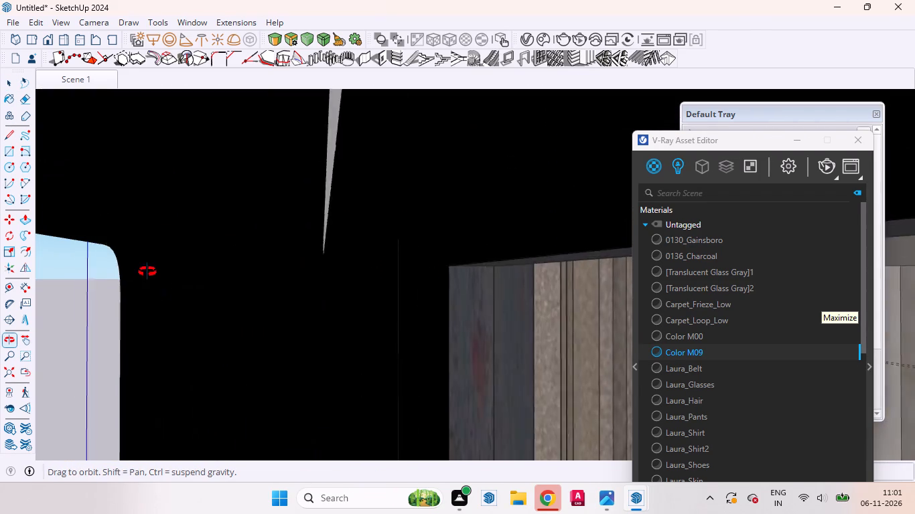
middle_drag(147, 272, 152, 280)
middle_drag(149, 274, 146, 267)
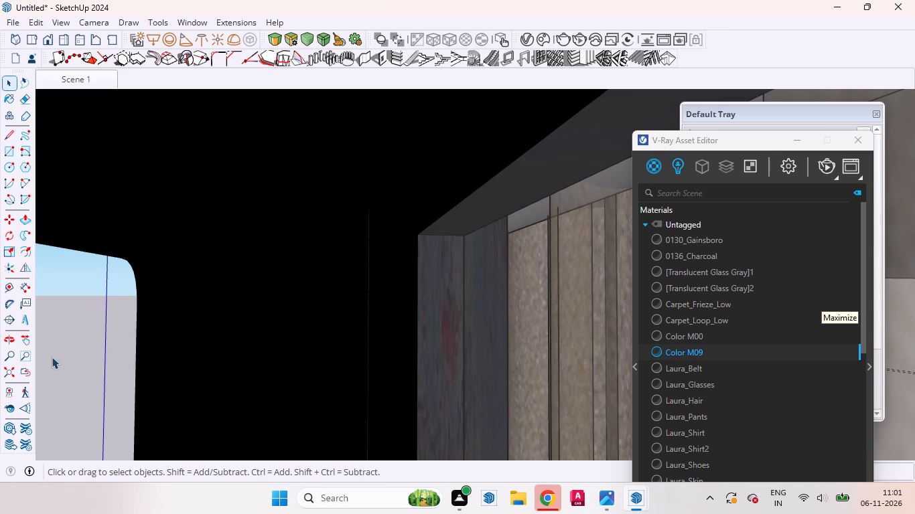
click(27, 369)
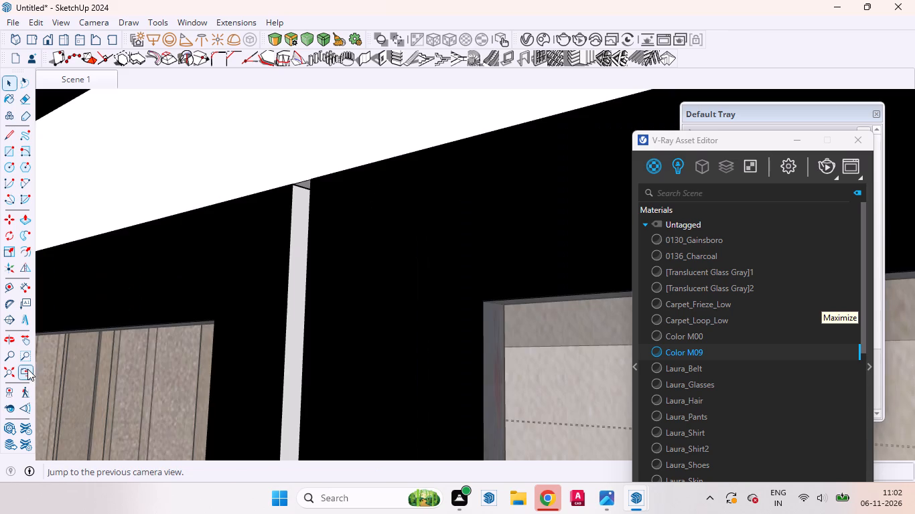
click(229, 288)
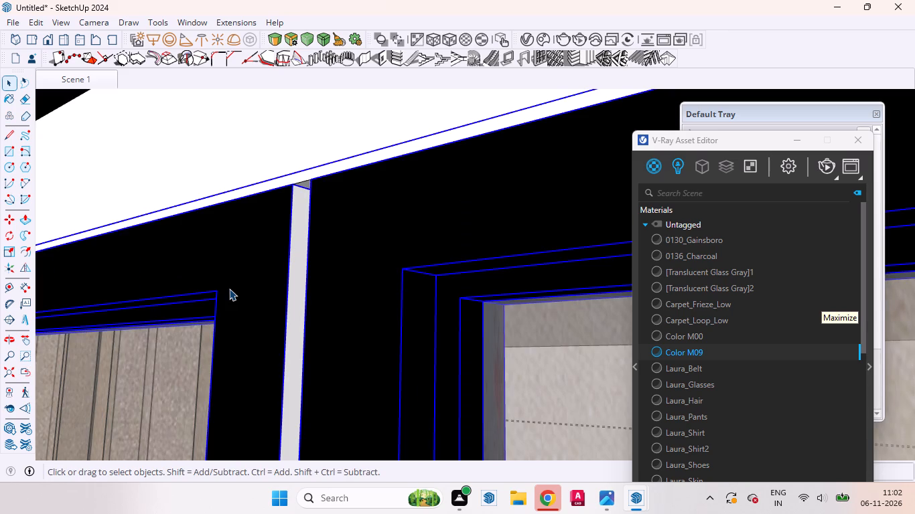
right_click(229, 288)
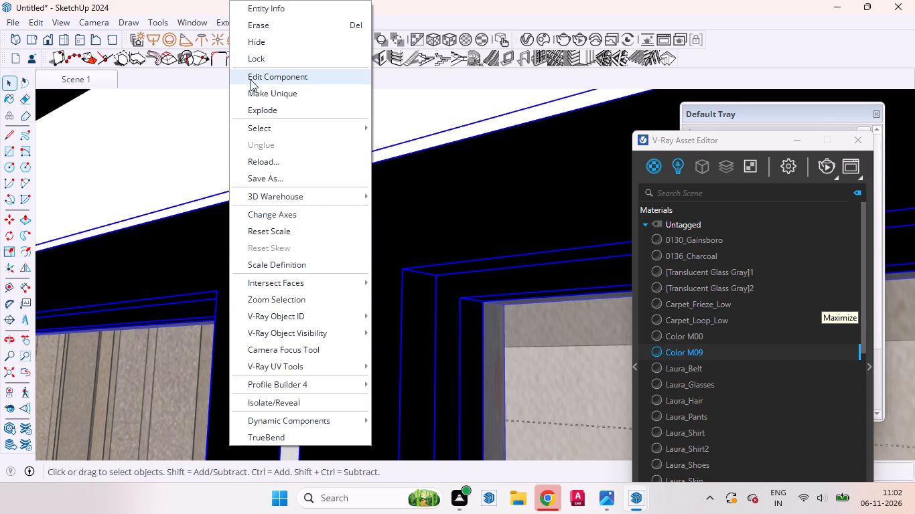
click(253, 37)
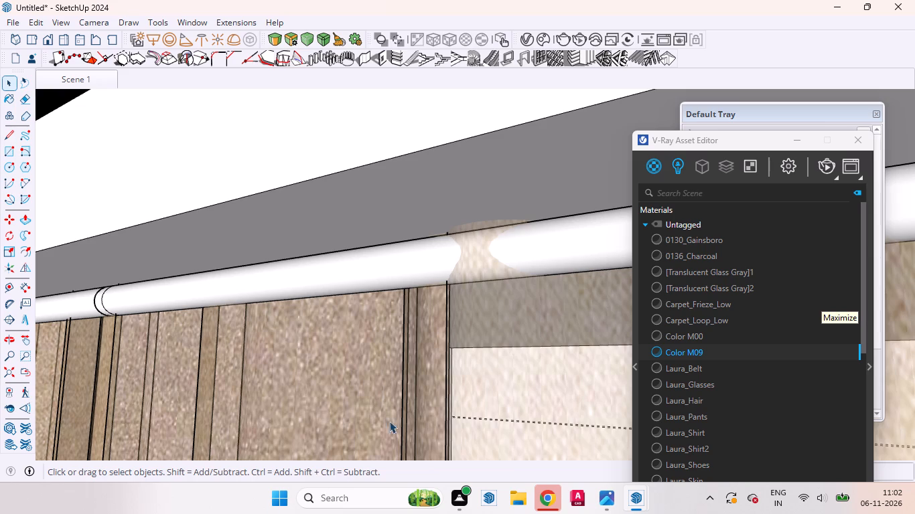
Move the large ground-floor window's beige curtain with its rod farther back into the opening along the green axis.
scroll(426, 252, down, 7)
scroll(446, 264, up, 1)
scroll(455, 257, down, 15)
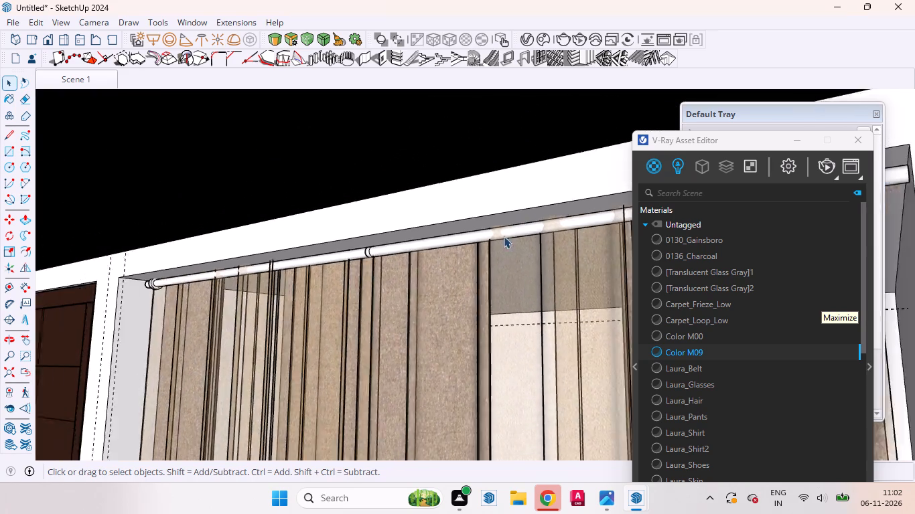
scroll(504, 236, down, 14)
scroll(569, 389, up, 3)
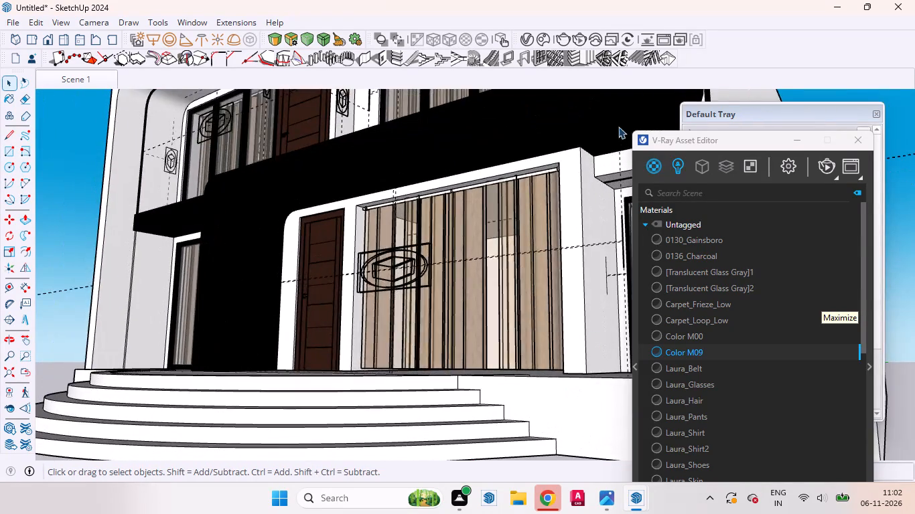
scroll(618, 126, up, 2)
scroll(543, 110, up, 2)
scroll(488, 195, up, 6)
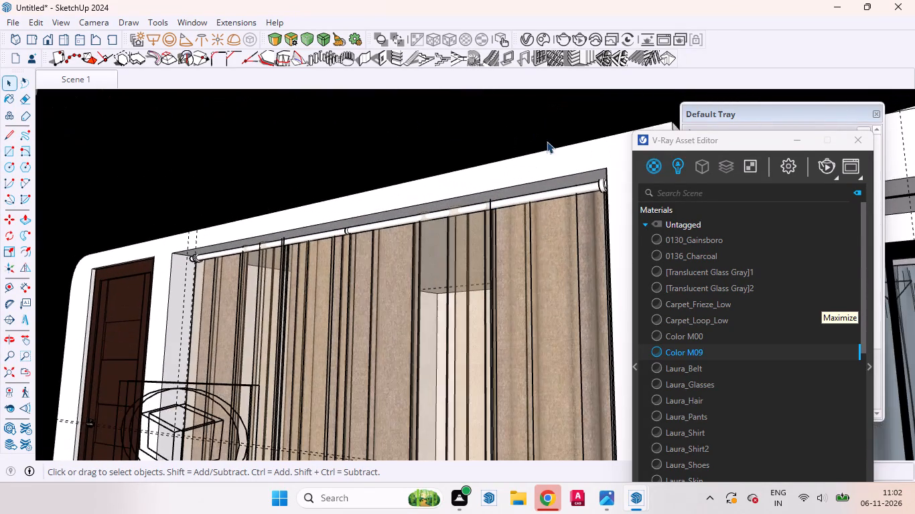
scroll(531, 227, up, 7)
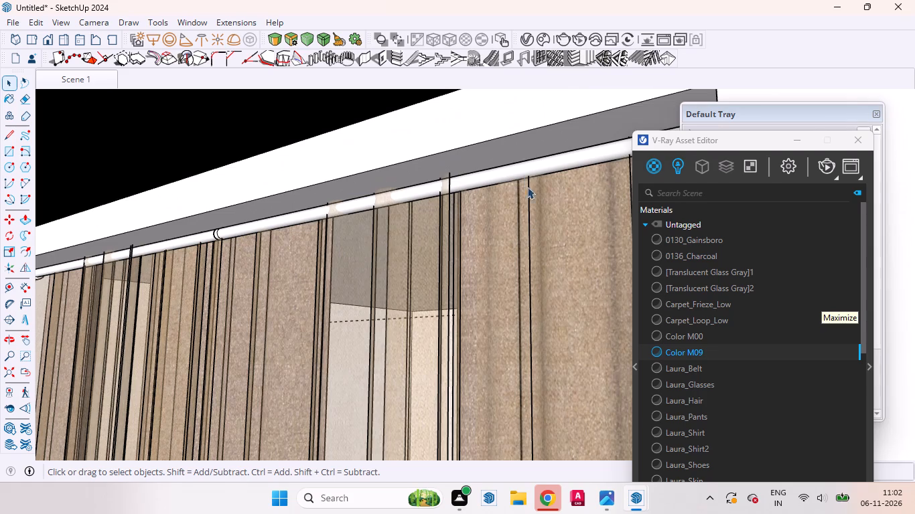
click(524, 175)
scroll(514, 197, down, 8)
scroll(511, 216, up, 1)
scroll(511, 216, down, 1)
scroll(512, 216, up, 1)
scroll(512, 216, down, 13)
middle_drag(495, 262, 376, 284)
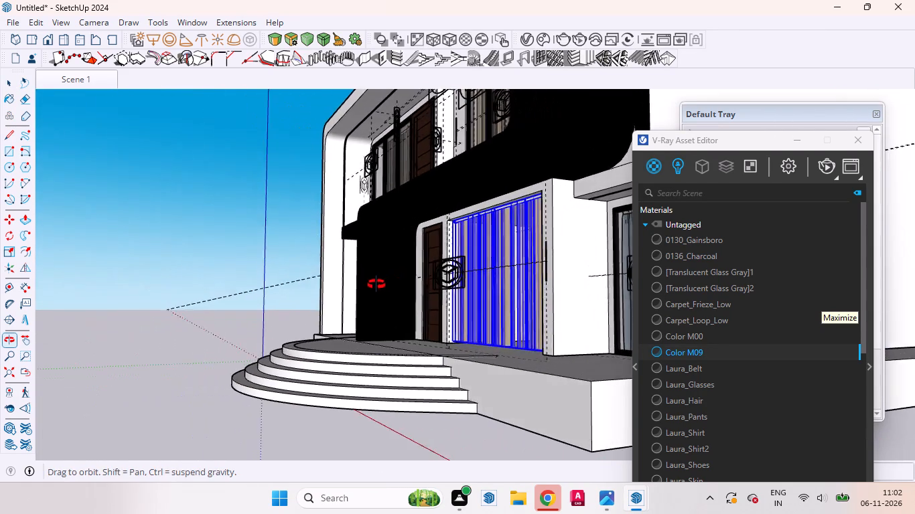
middle_drag(376, 284, 375, 285)
scroll(476, 243, up, 13)
scroll(479, 210, down, 1)
scroll(479, 210, up, 2)
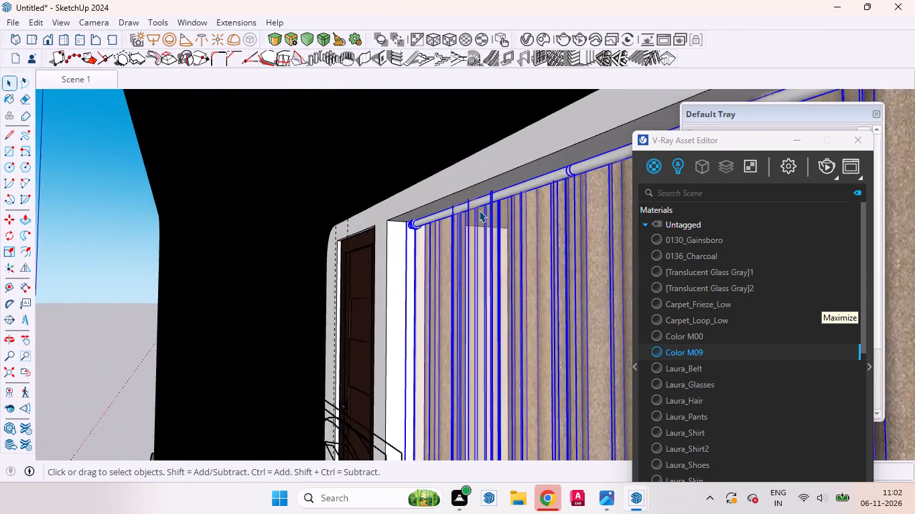
scroll(479, 210, up, 1)
scroll(480, 210, down, 2)
scroll(480, 210, up, 2)
scroll(393, 222, up, 10)
middle_drag(393, 221, 370, 195)
scroll(393, 220, up, 1)
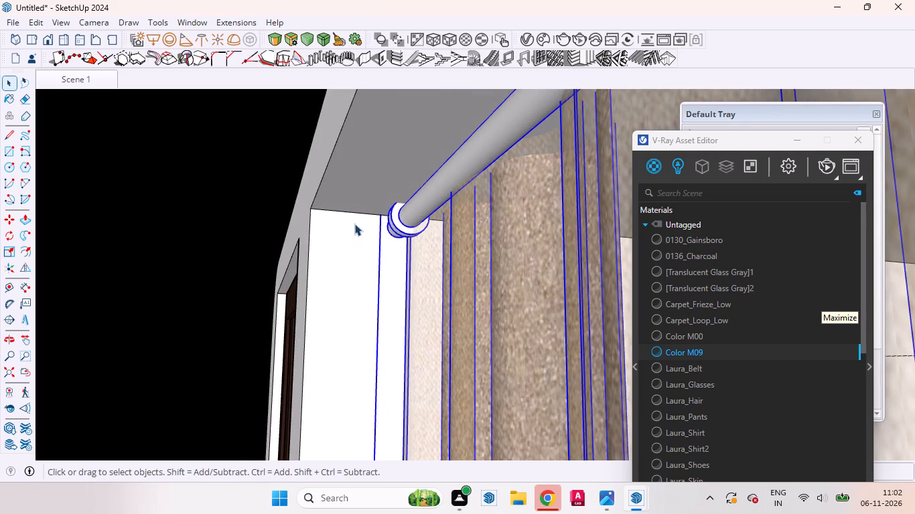
key(m)
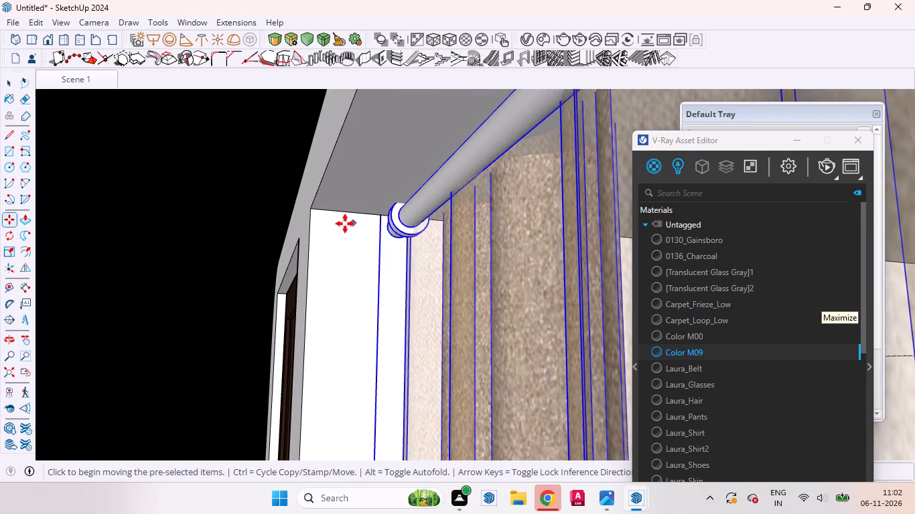
click(315, 207)
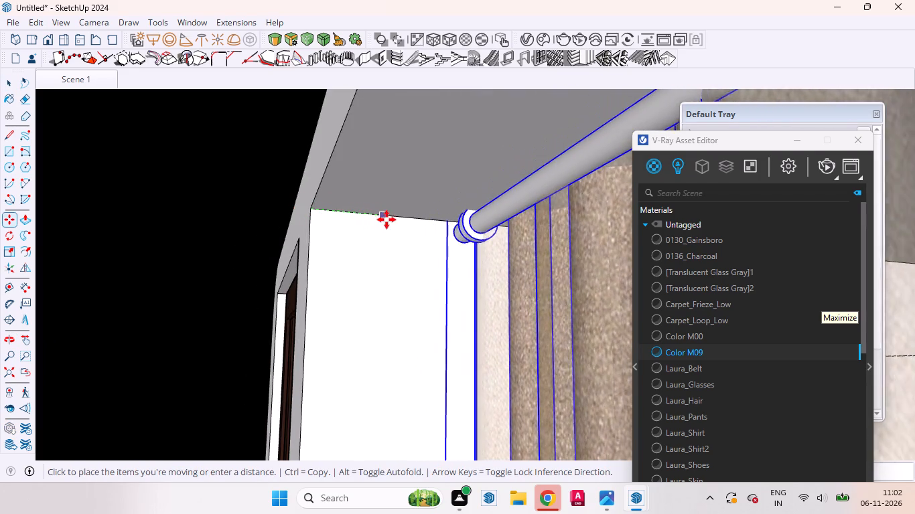
click(413, 225)
key(space)
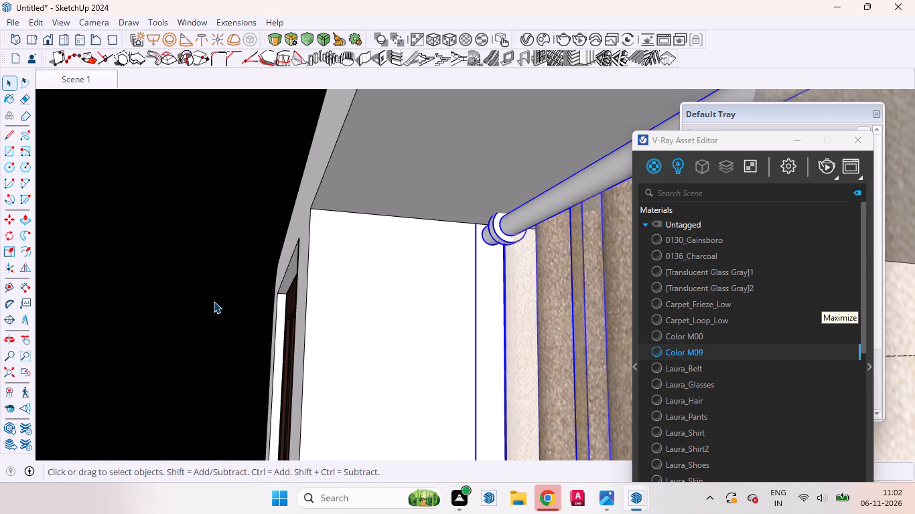
Place two parallel guides on the large ground-floor window's soffit, one about 10 1/4" from the front edge and another just behind it.
key(space)
key(t)
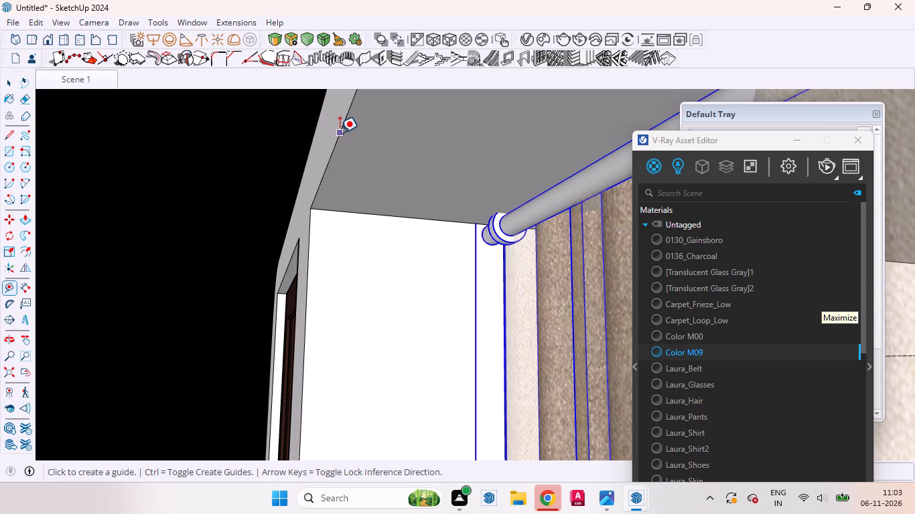
click(340, 133)
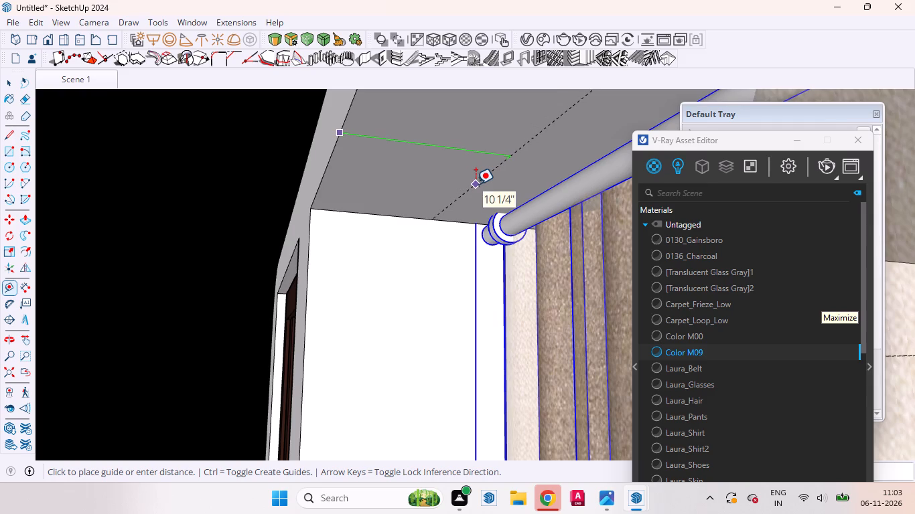
click(476, 184)
middle_drag(466, 207, 430, 215)
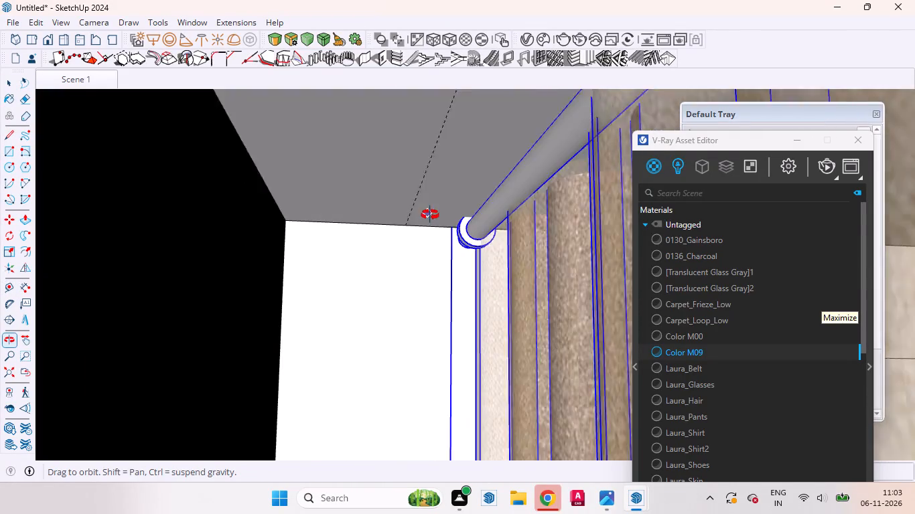
middle_drag(430, 215, 440, 213)
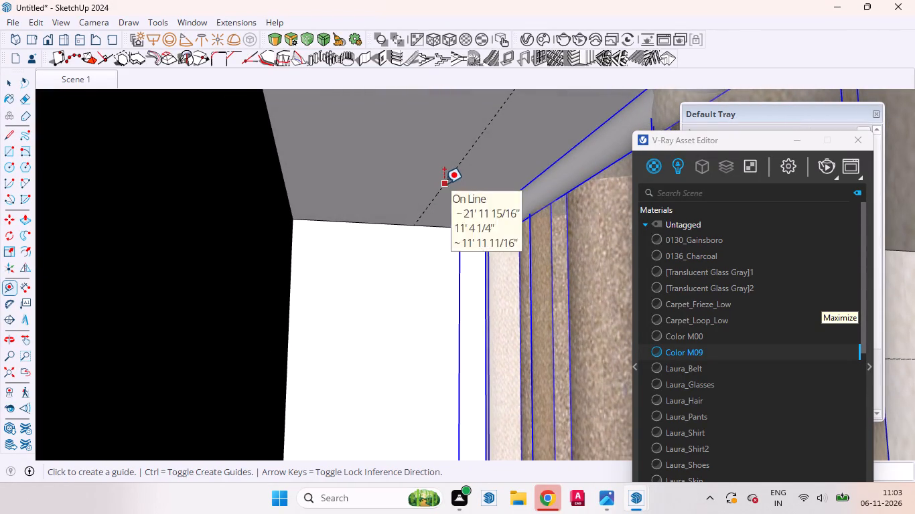
click(444, 183)
click(462, 187)
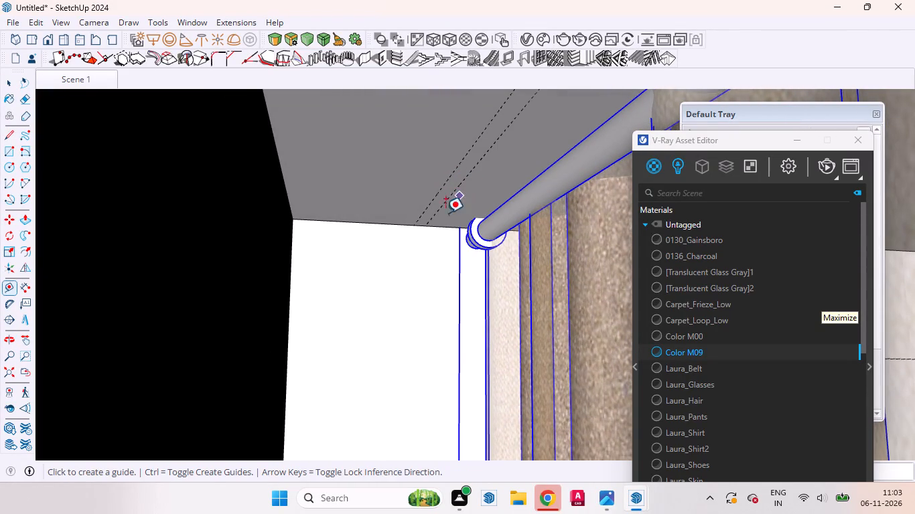
scroll(430, 231, down, 1)
key(space)
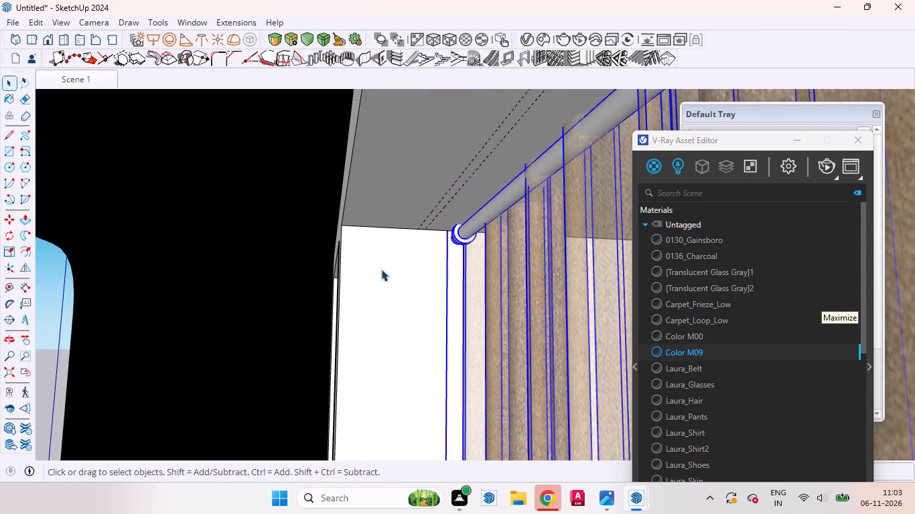
Draw a V-Ray rectangle light between the two soffit guides, spanning the full width of the large ground-floor window opening.
middle_drag(380, 274, 541, 189)
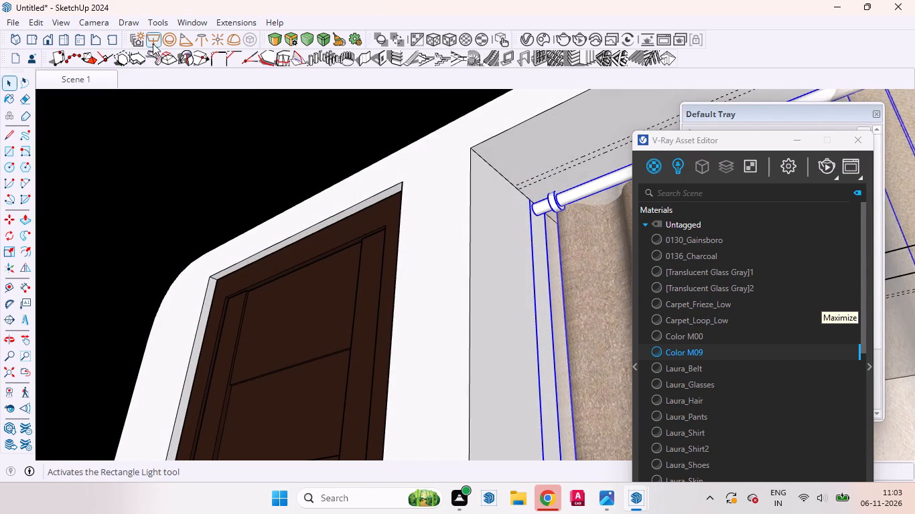
click(153, 44)
scroll(516, 200, up, 13)
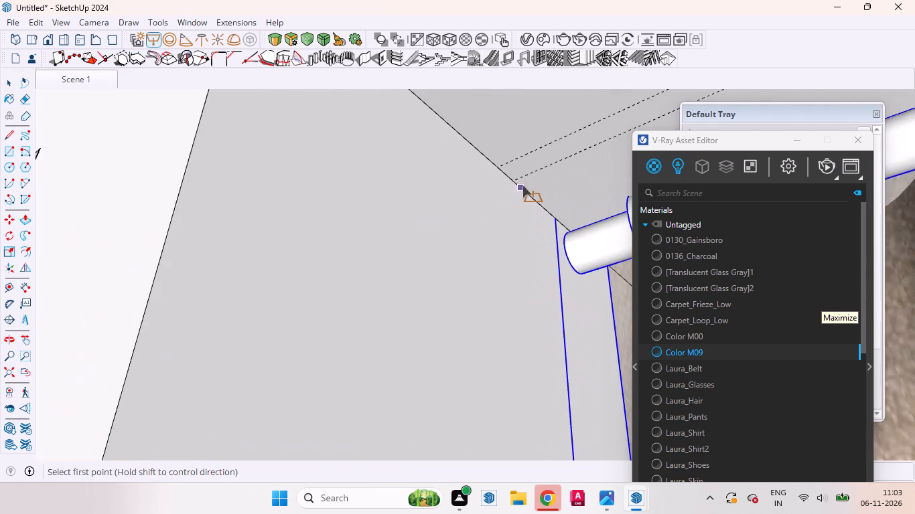
click(515, 179)
scroll(457, 191, down, 14)
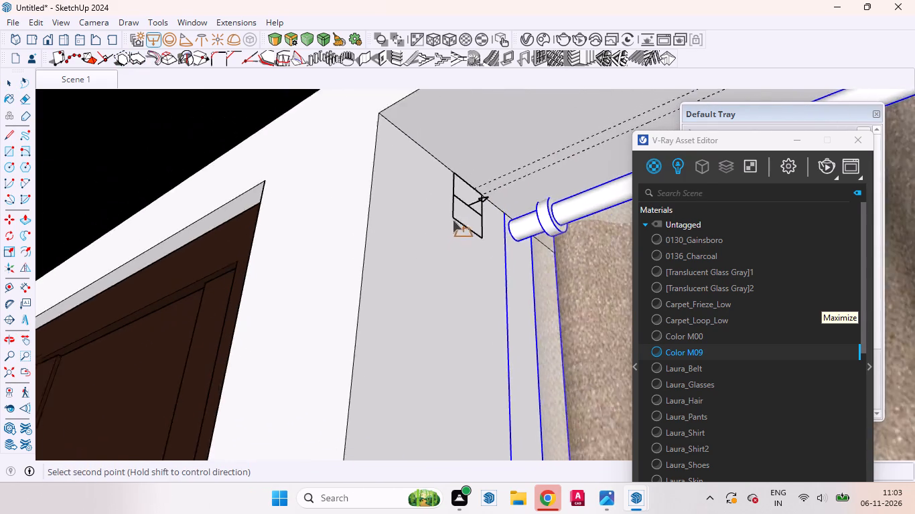
scroll(453, 220, down, 8)
middle_drag(453, 244, 557, 333)
scroll(522, 228, down, 17)
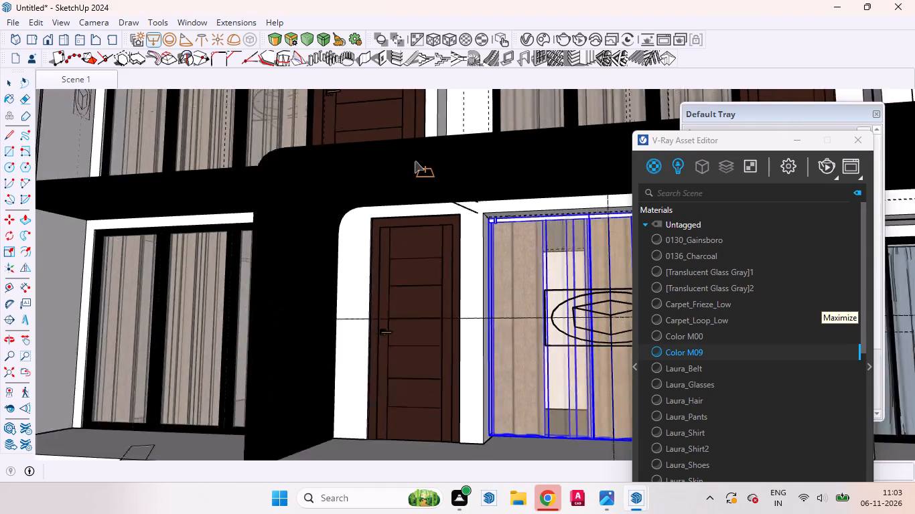
scroll(415, 161, down, 11)
middle_drag(449, 252, 681, 227)
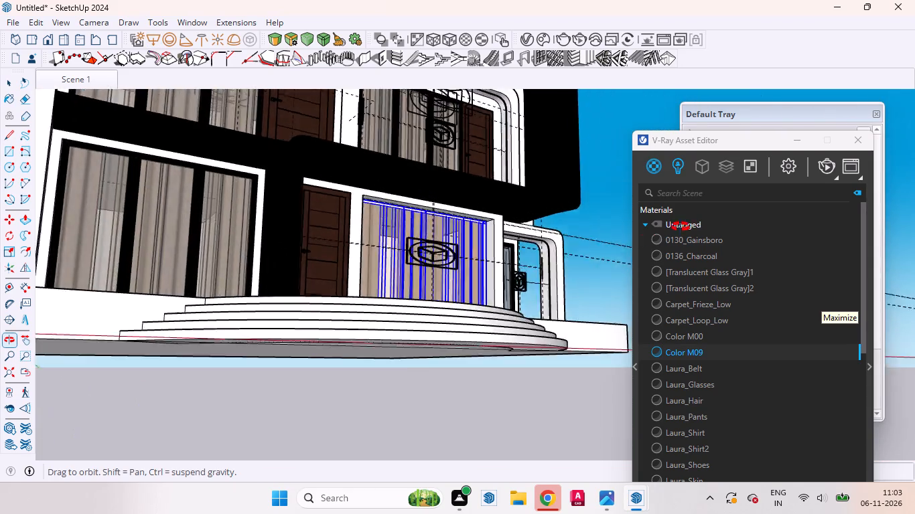
middle_drag(681, 227, 726, 213)
scroll(467, 196, up, 13)
scroll(418, 262, down, 1)
scroll(418, 263, up, 5)
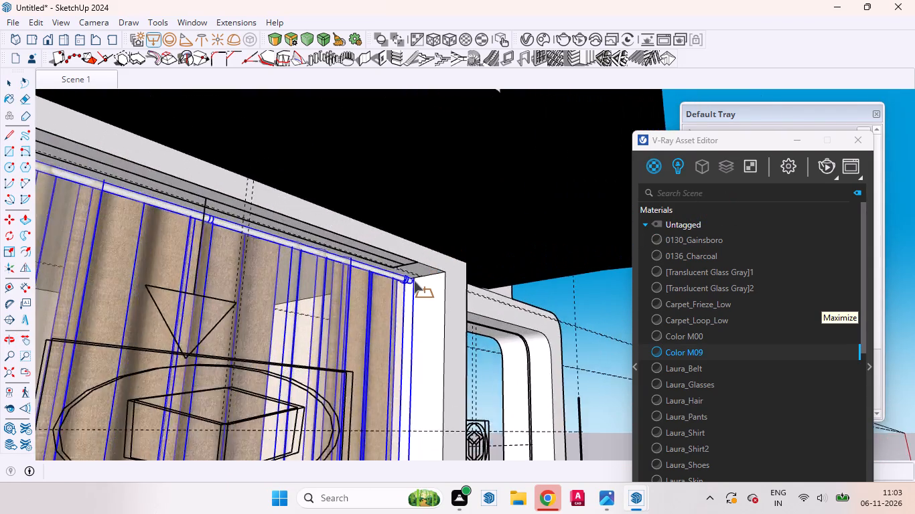
scroll(414, 281, up, 20)
scroll(414, 281, up, 4)
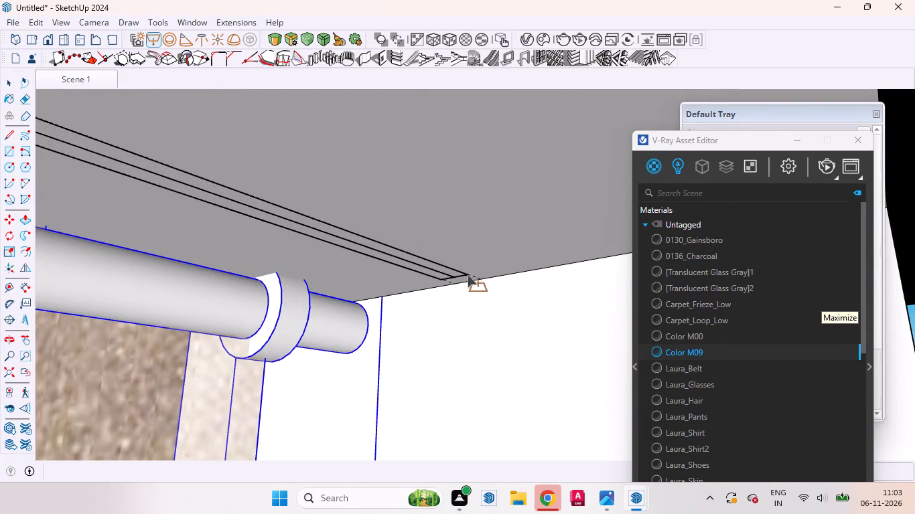
click(483, 280)
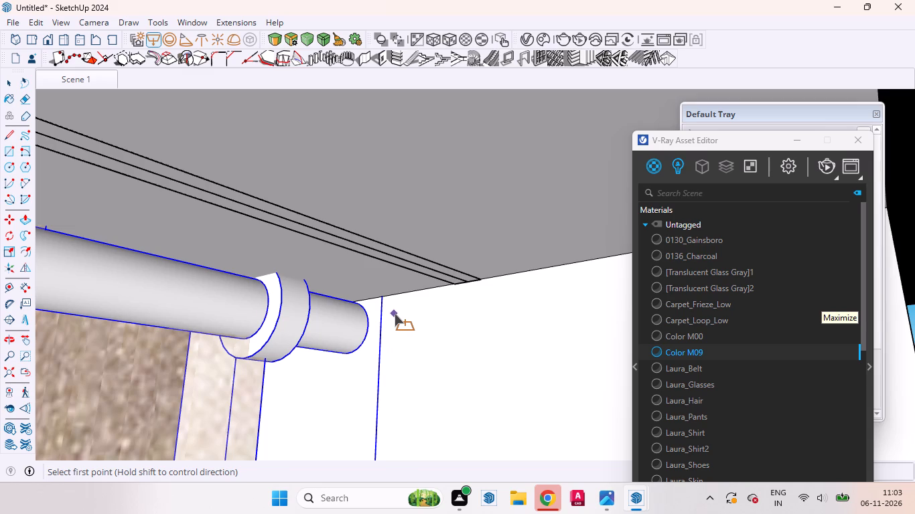
key(space)
Examine the curtains and rod behind the glass of the three-panel ground-floor window beyond the black dividing wall.
scroll(403, 268, down, 3)
scroll(405, 262, up, 1)
scroll(405, 261, down, 16)
scroll(415, 289, up, 1)
scroll(414, 288, down, 8)
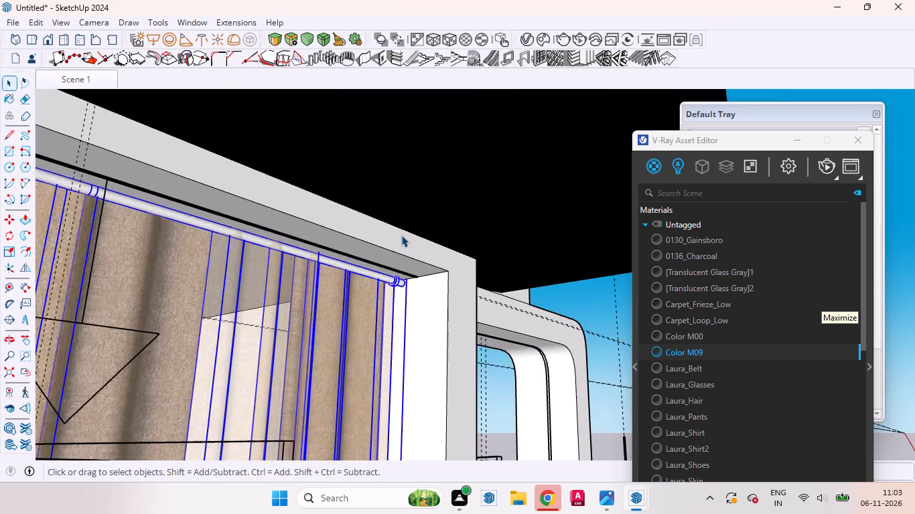
scroll(401, 235, down, 11)
middle_drag(419, 280, 255, 300)
scroll(332, 309, down, 8)
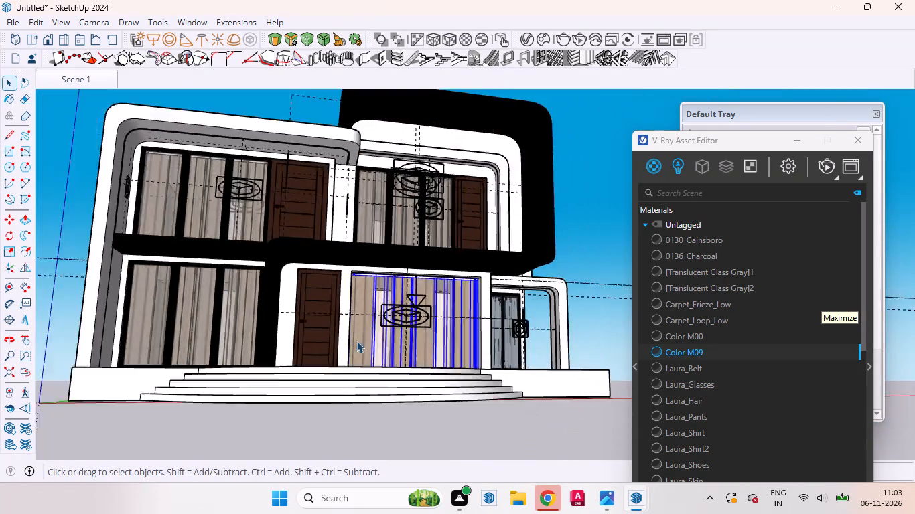
scroll(356, 341, down, 8)
scroll(384, 379, up, 1)
scroll(385, 381, down, 4)
scroll(351, 332, up, 20)
scroll(351, 332, up, 1)
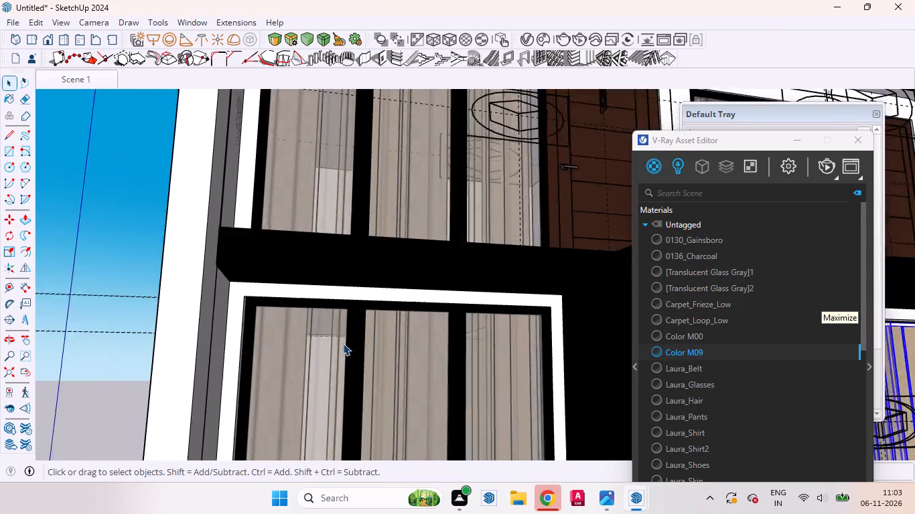
scroll(343, 343, up, 8)
middle_drag(344, 341, 270, 173)
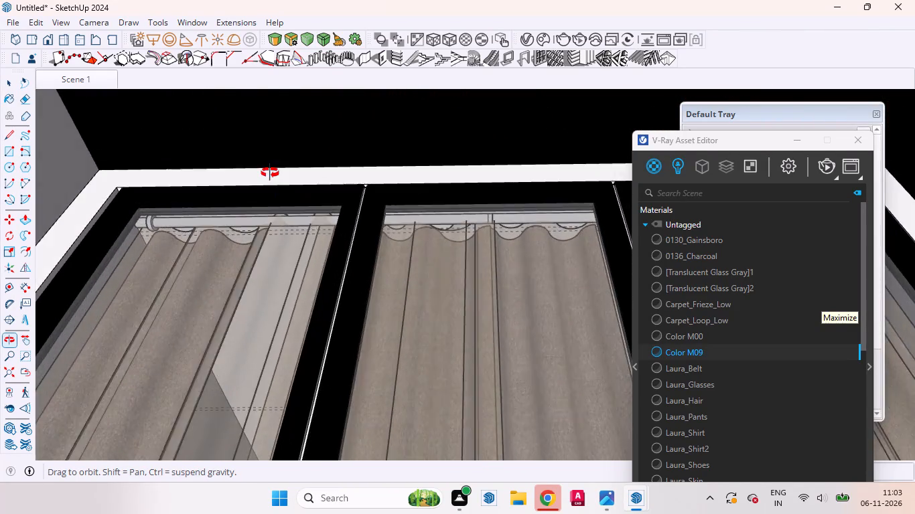
middle_drag(270, 173, 274, 239)
scroll(274, 239, up, 1)
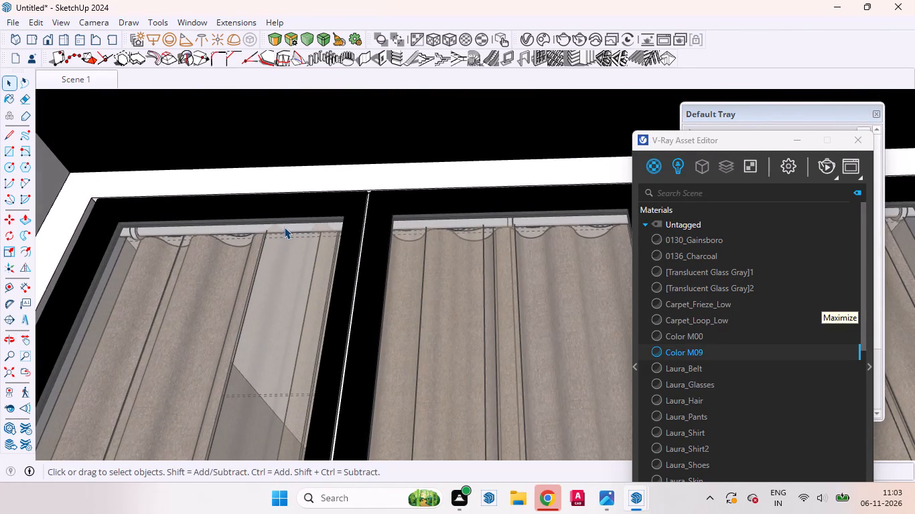
scroll(320, 238, down, 20)
scroll(320, 238, down, 3)
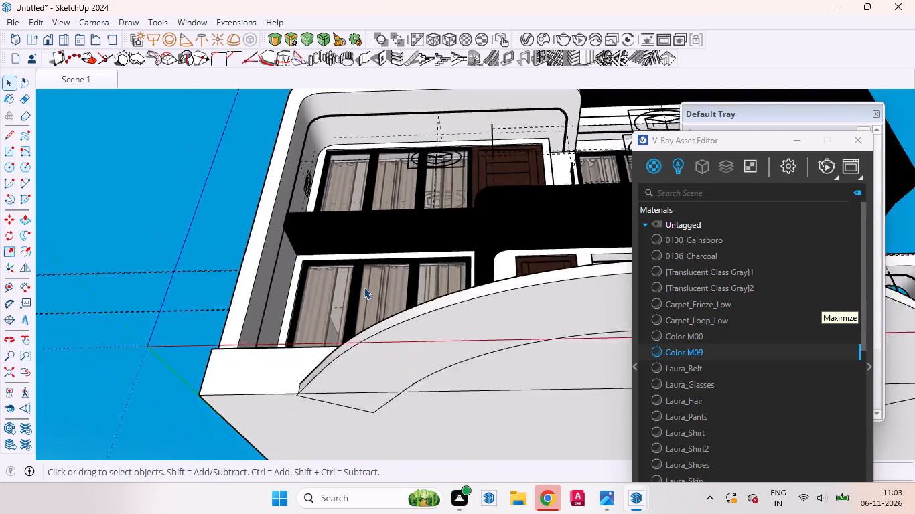
middle_drag(378, 271, 255, 394)
scroll(383, 252, up, 5)
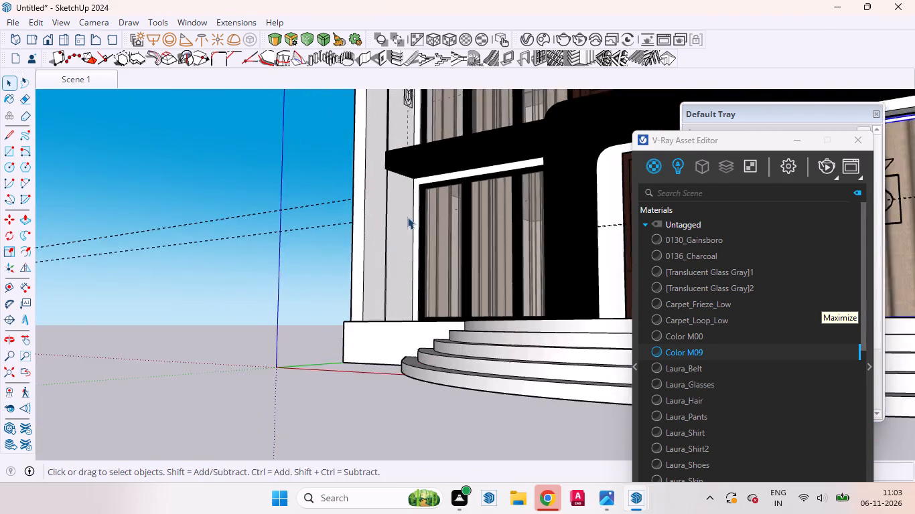
scroll(431, 209, up, 3)
scroll(417, 222, down, 6)
scroll(376, 247, up, 1)
scroll(376, 248, down, 2)
middle_drag(392, 265, 464, 334)
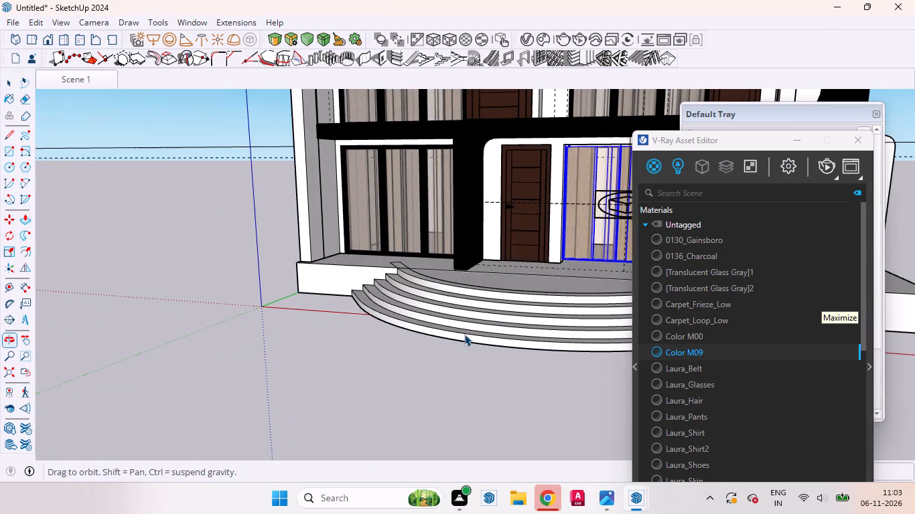
Unhide the last hidden object, the black frame of the large window with the new light, and clear the selection.
click(33, 23)
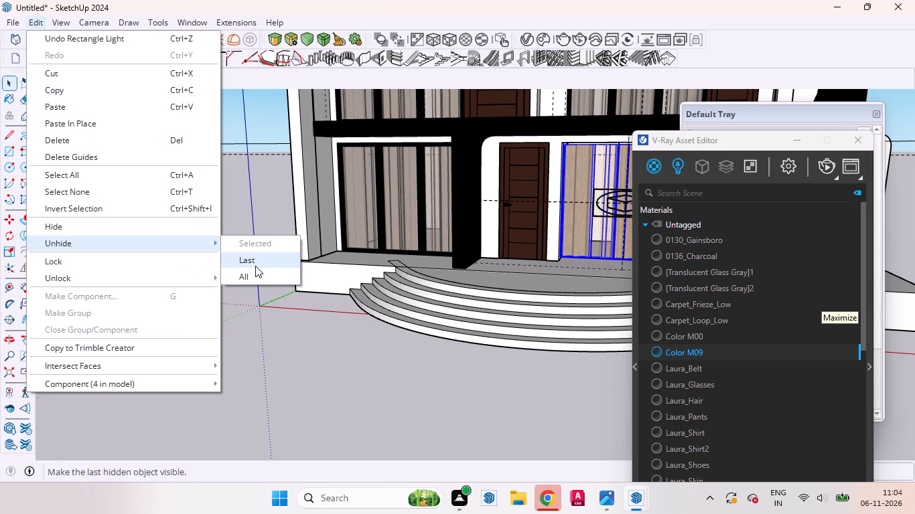
click(255, 266)
scroll(291, 325, down, 5)
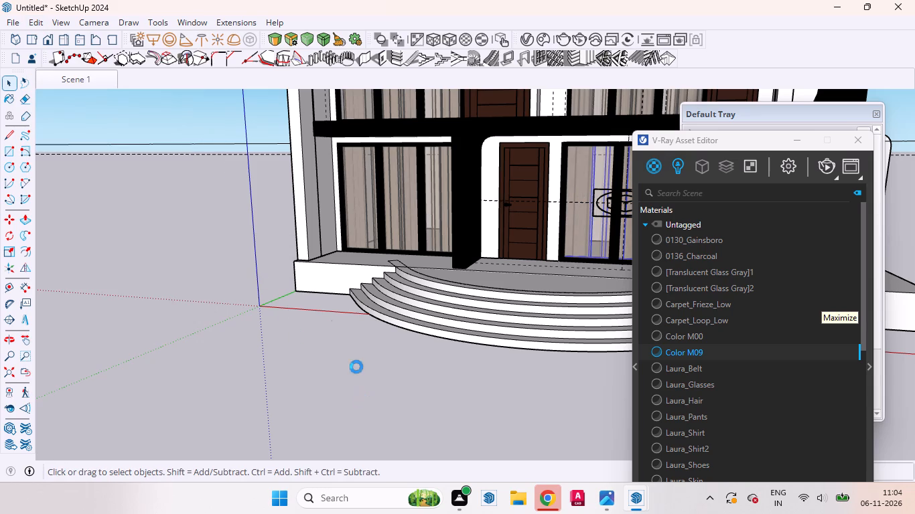
scroll(332, 294, down, 5)
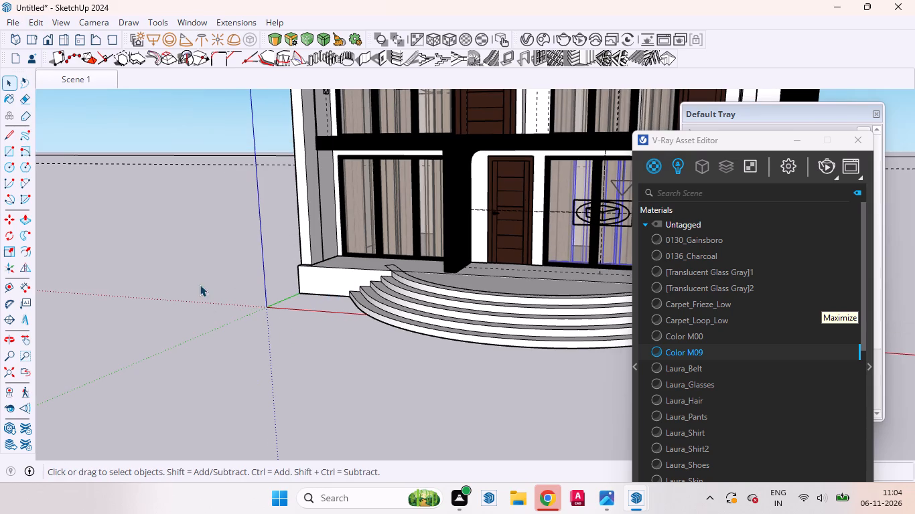
click(407, 387)
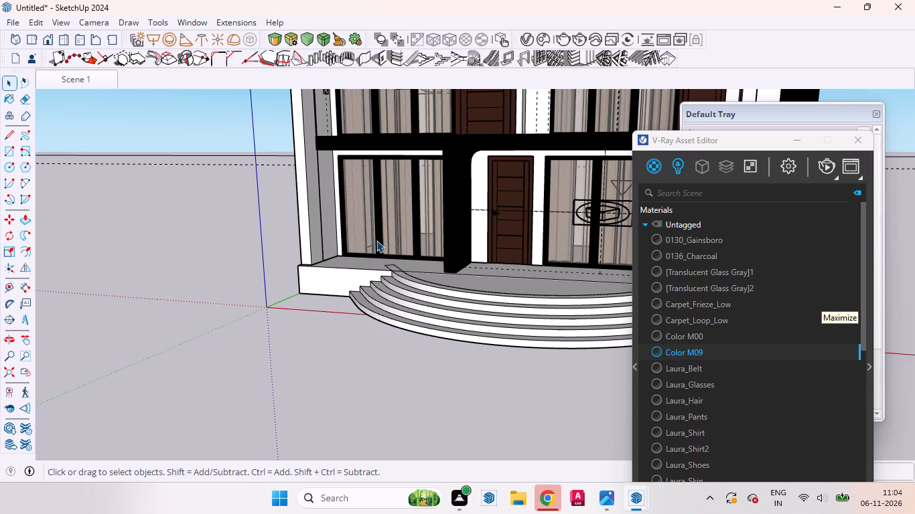
click(402, 268)
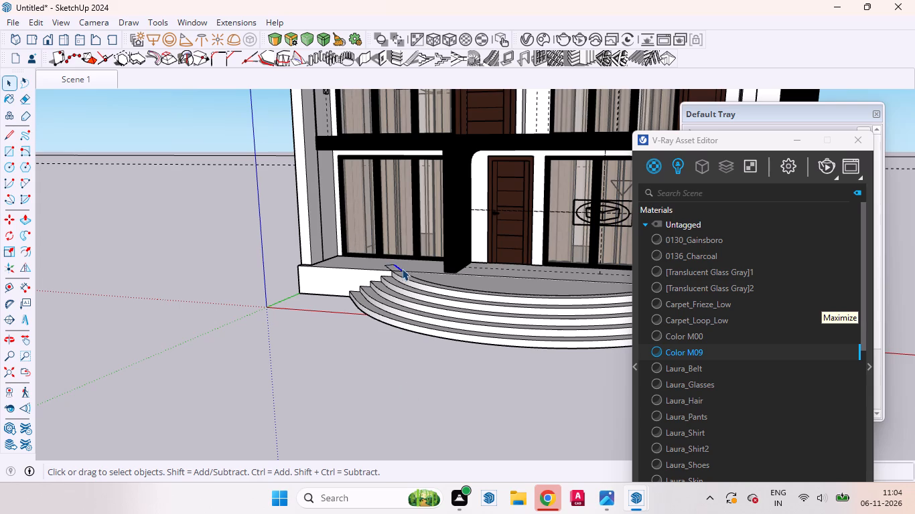
click(417, 367)
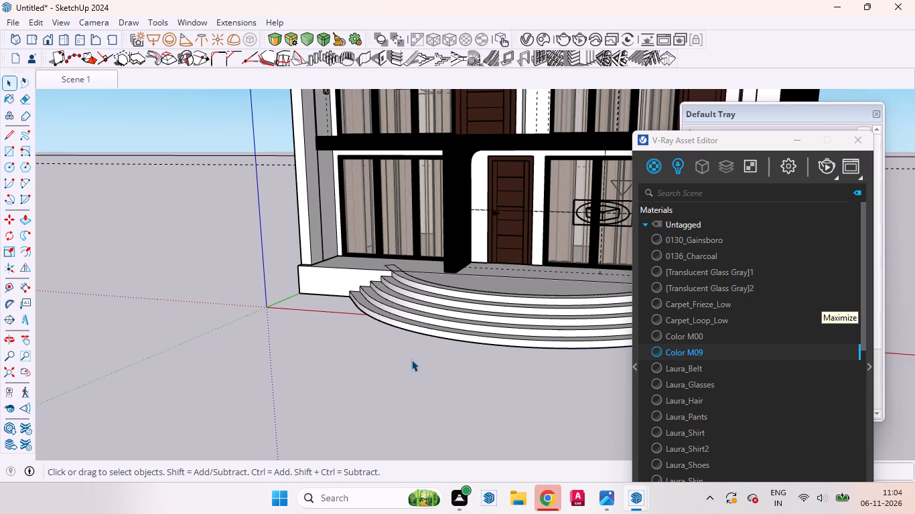
Hide the black frame of the three-panel ground-floor window beyond the dividing wall to expose its curtain and rod.
scroll(477, 404, down, 2)
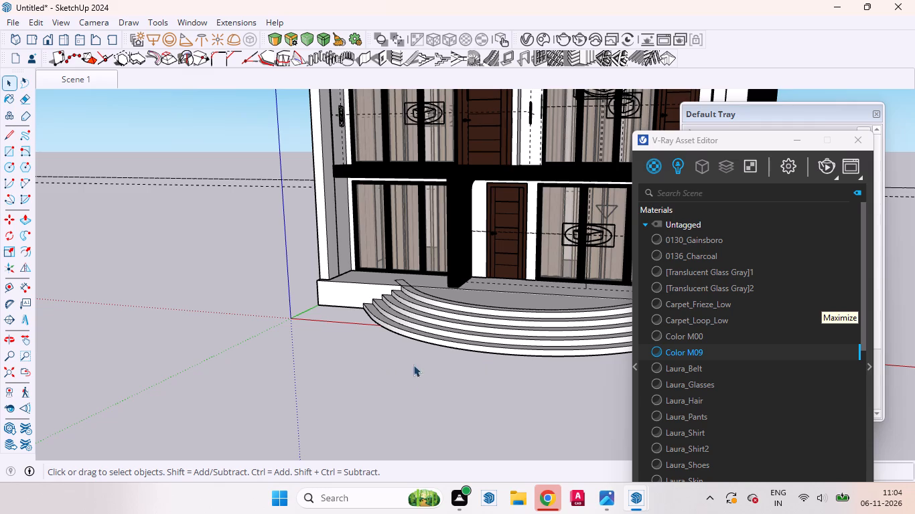
scroll(462, 332, down, 2)
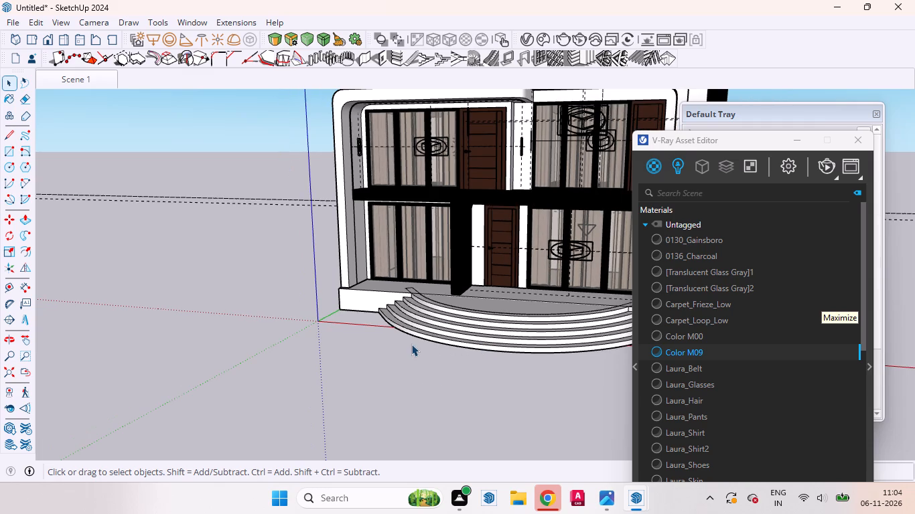
middle_drag(413, 345, 553, 267)
scroll(397, 240, up, 10)
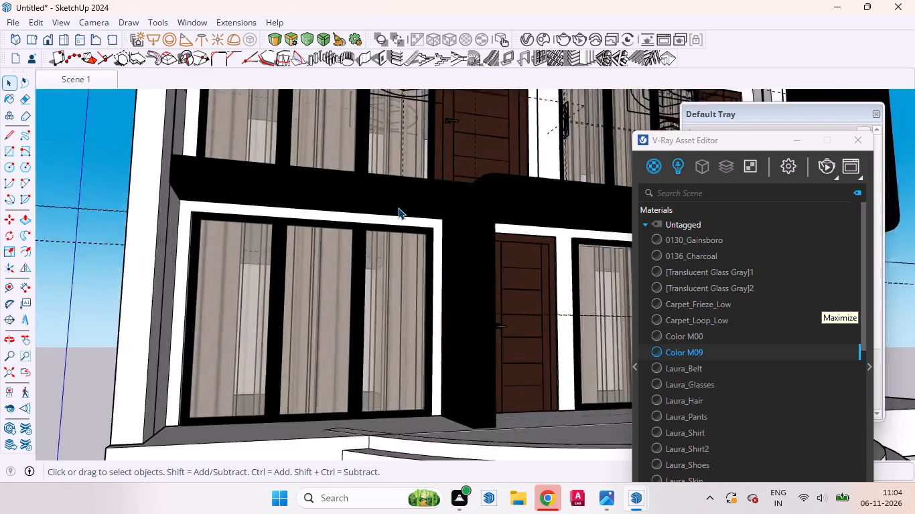
scroll(398, 207, up, 5)
scroll(414, 231, down, 1)
scroll(415, 231, up, 9)
click(453, 234)
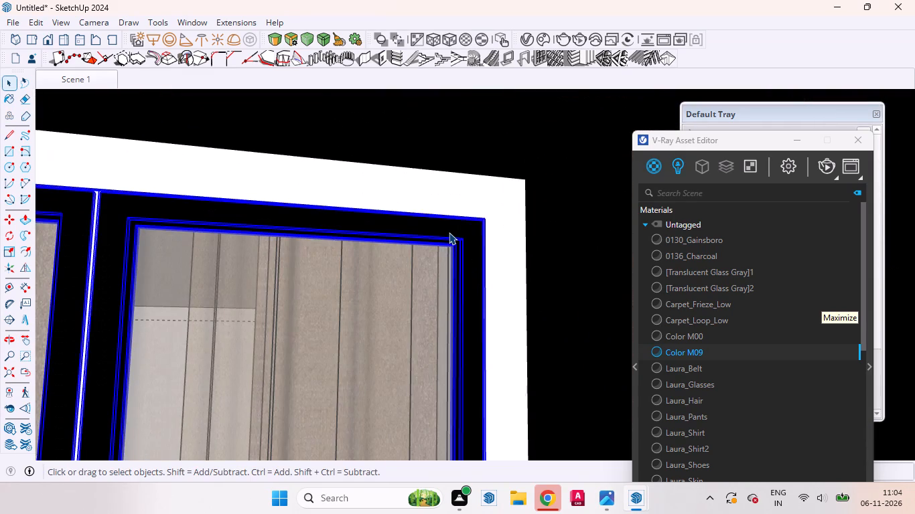
right_click(448, 232)
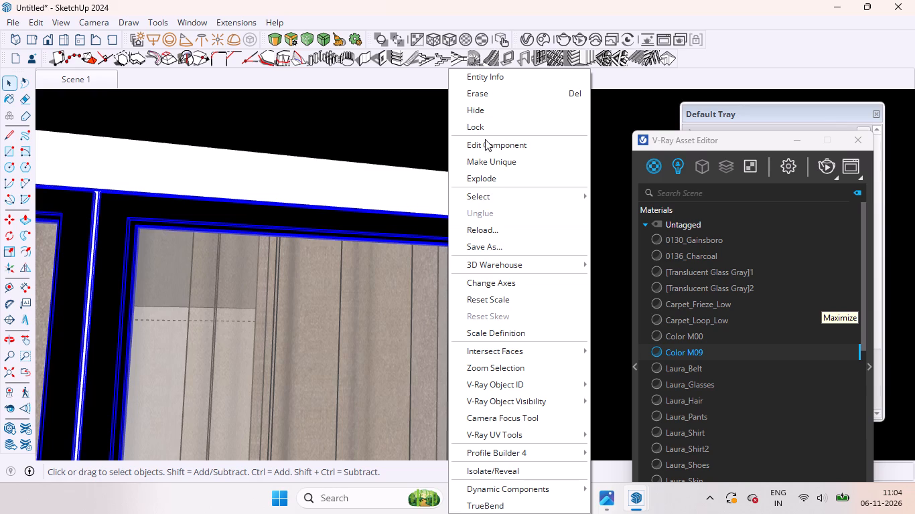
click(484, 115)
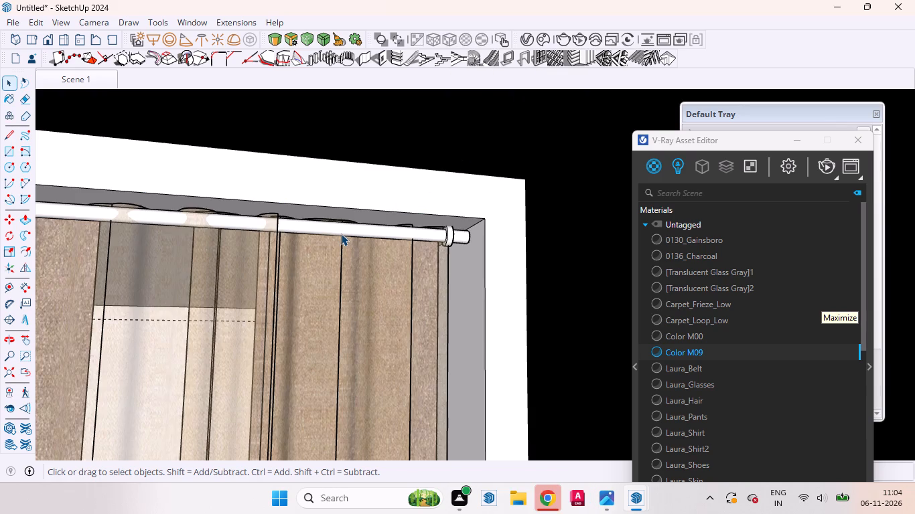
Hide the curtain and rod in the three-panel ground-floor window opening to clear the view of its soffit.
click(341, 234)
right_click(341, 234)
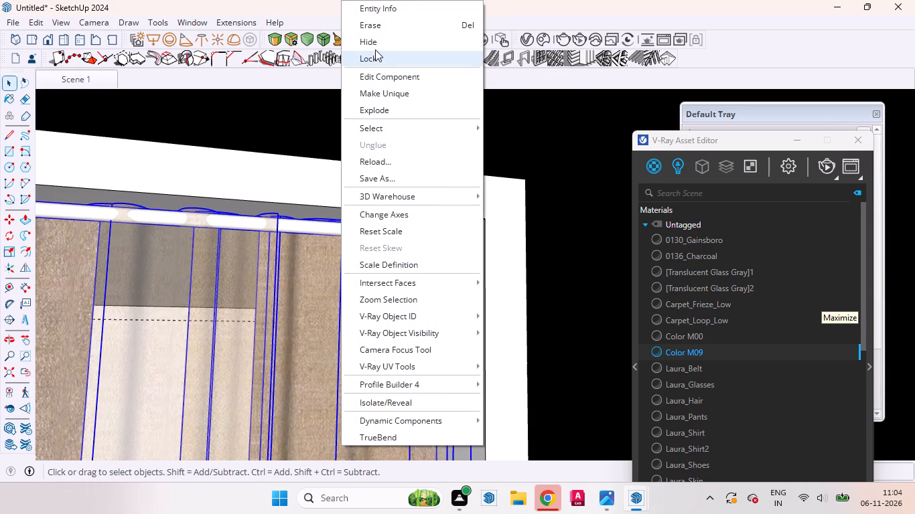
click(375, 48)
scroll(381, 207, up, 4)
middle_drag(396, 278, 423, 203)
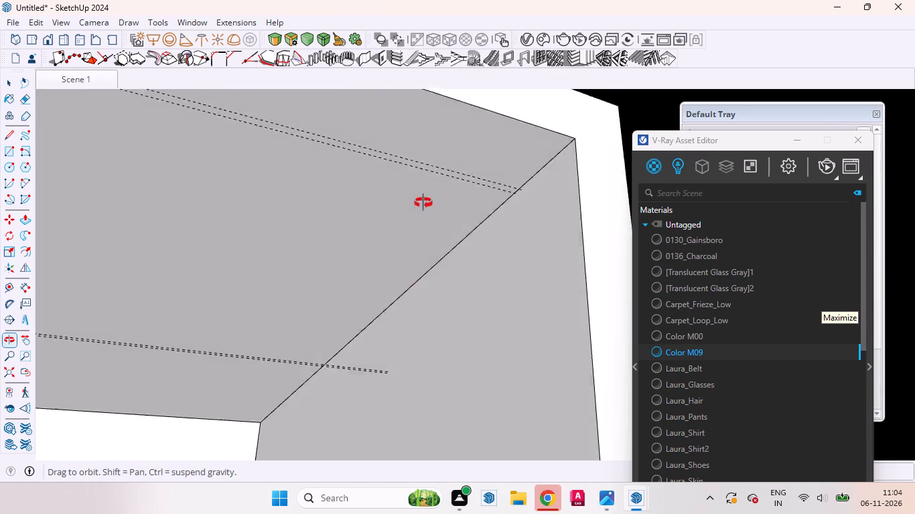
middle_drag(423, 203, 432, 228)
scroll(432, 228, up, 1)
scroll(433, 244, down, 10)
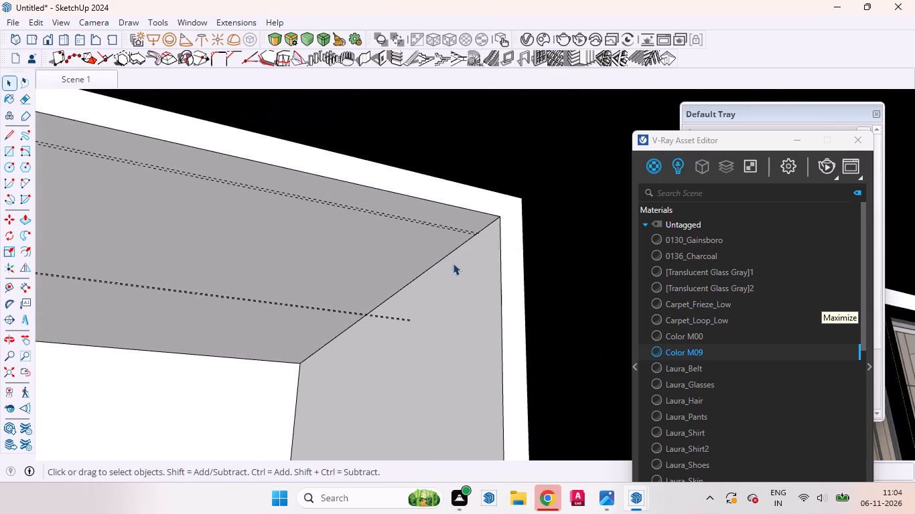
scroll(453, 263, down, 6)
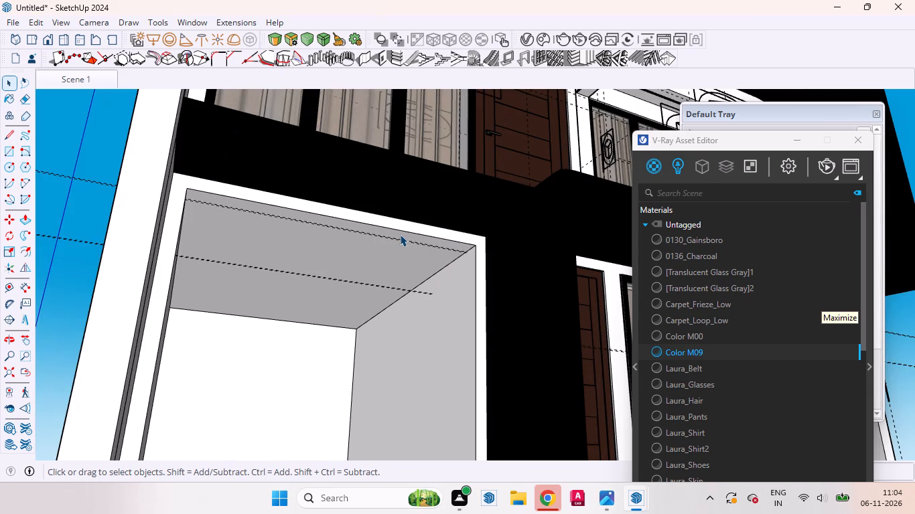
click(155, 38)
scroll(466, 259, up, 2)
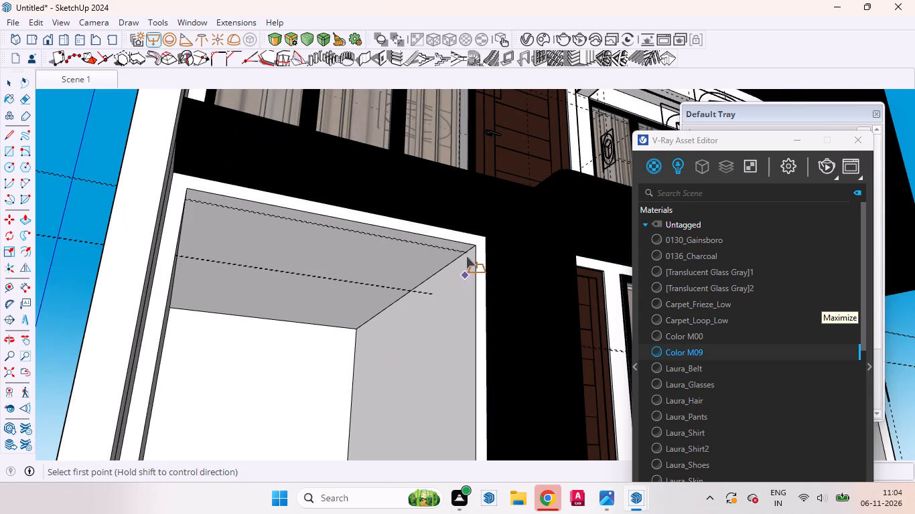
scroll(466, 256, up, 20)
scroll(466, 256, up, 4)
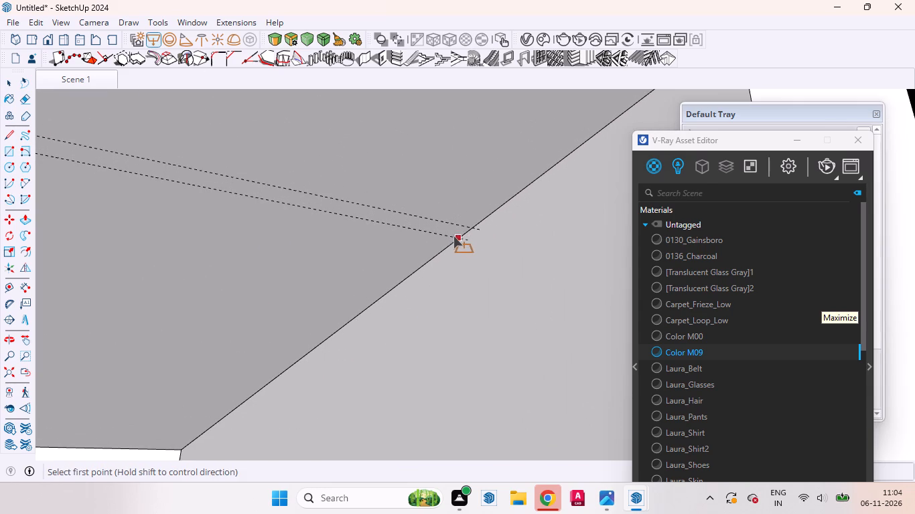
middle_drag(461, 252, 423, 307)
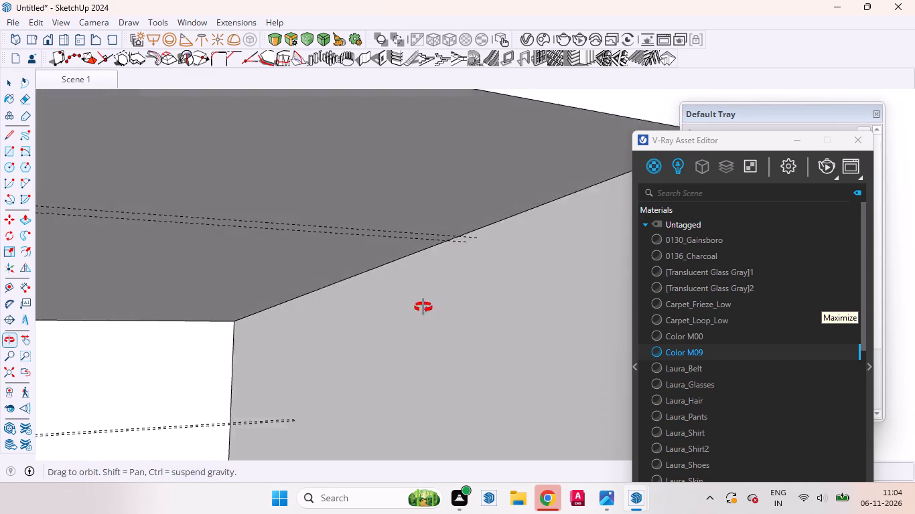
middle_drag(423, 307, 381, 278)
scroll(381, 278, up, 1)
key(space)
Add a soffit guide 11" in from the opening's front edge and a second guide 1" from it, toward that edge.
scroll(402, 300, down, 4)
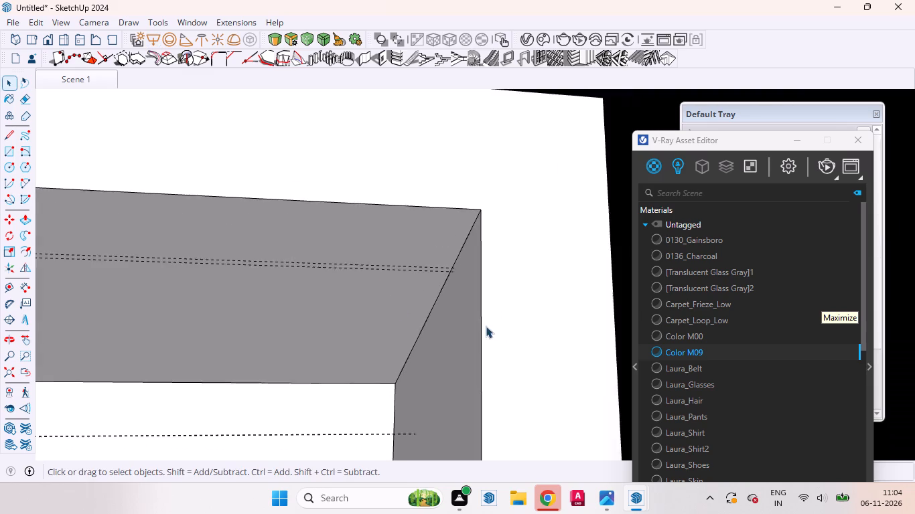
scroll(486, 326, down, 6)
scroll(399, 300, down, 6)
middle_drag(385, 308, 625, 250)
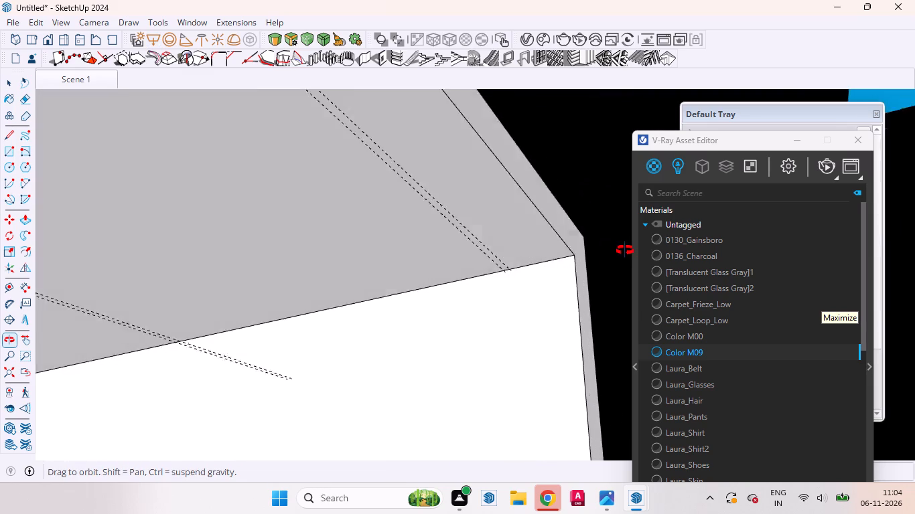
middle_drag(625, 250, 649, 249)
scroll(504, 237, up, 4)
key(t)
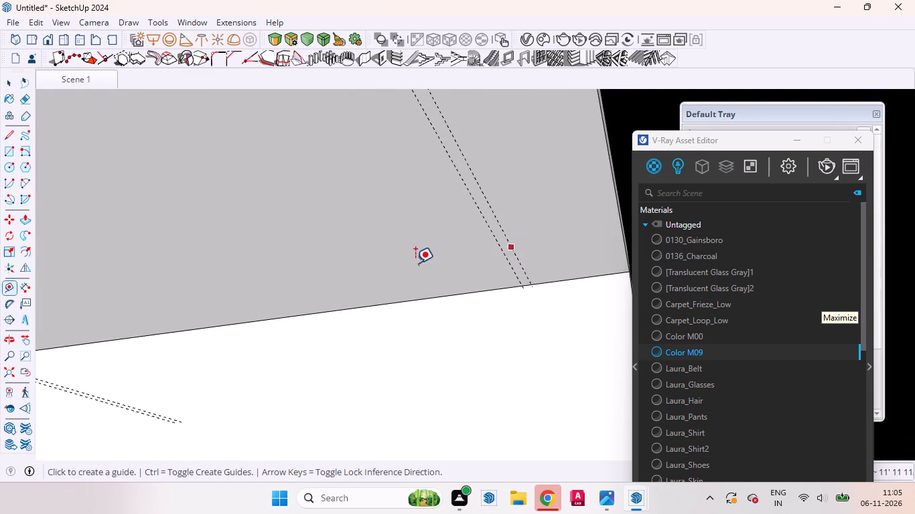
scroll(411, 264, down, 4)
click(525, 173)
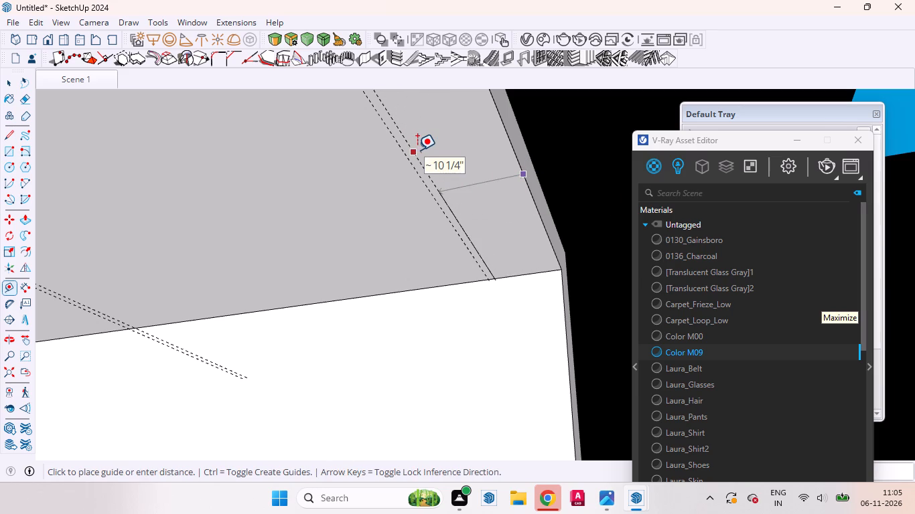
scroll(418, 149, up, 17)
scroll(416, 147, down, 1)
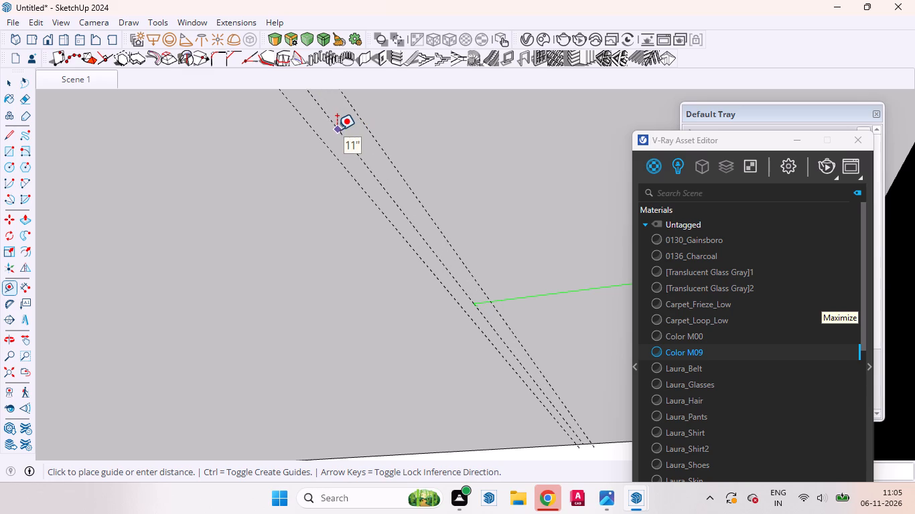
click(337, 130)
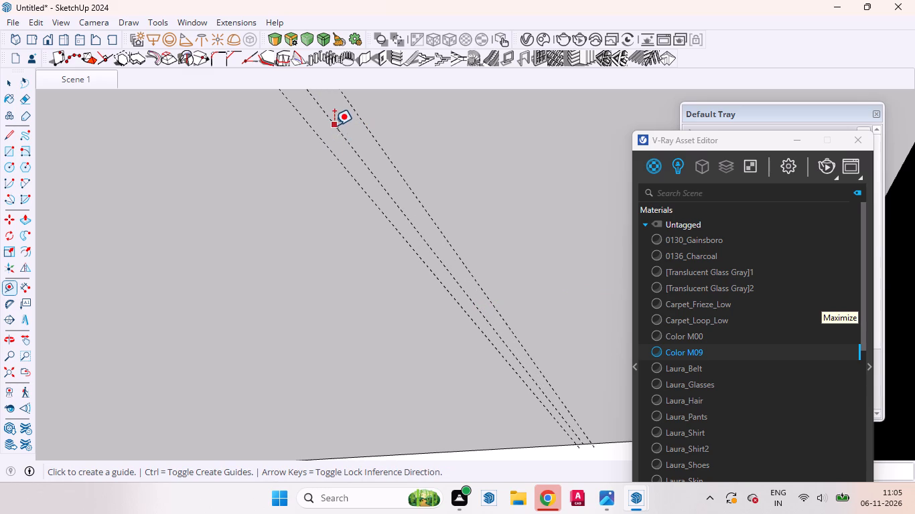
click(334, 125)
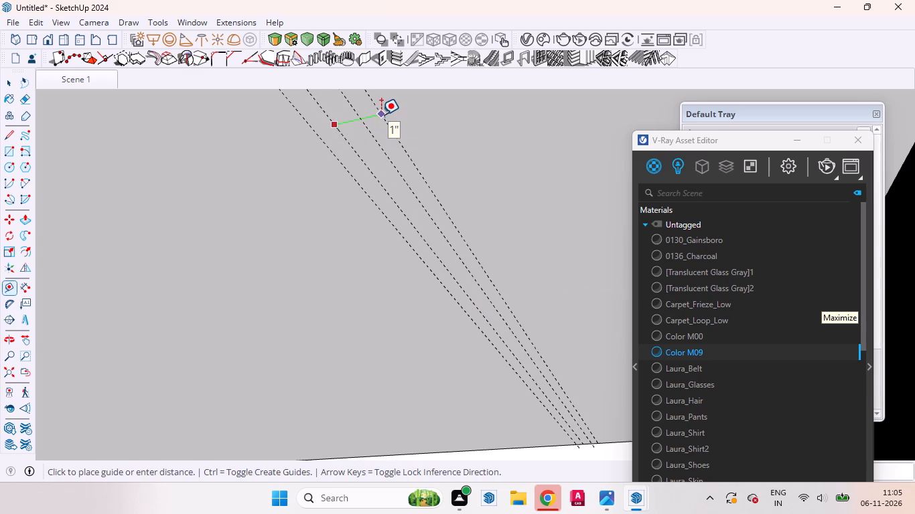
click(381, 114)
key(space)
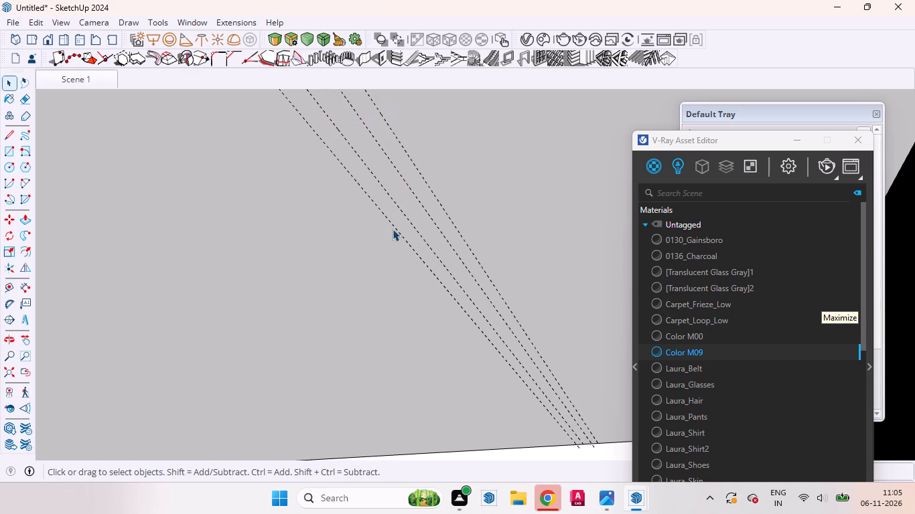
Draw a V-Ray rectangle light between the two new soffit guides, spanning the full width of the three-panel window opening.
click(161, 34)
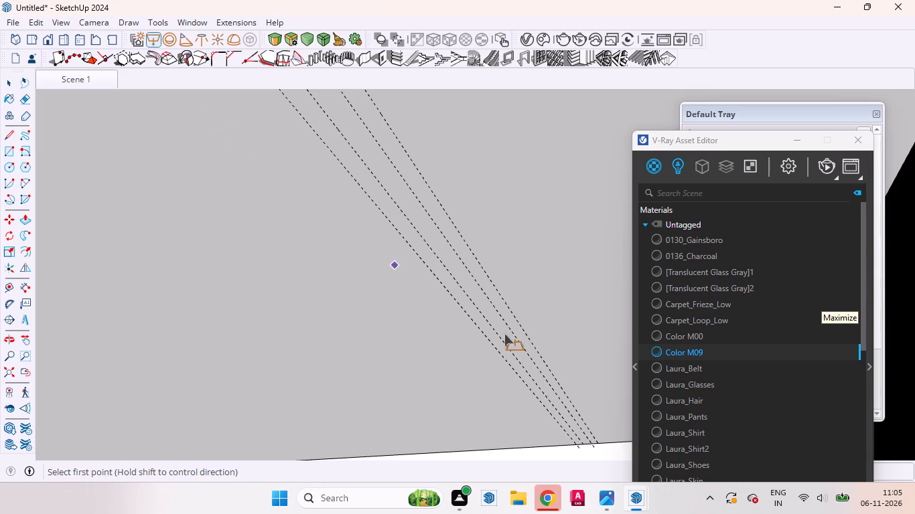
click(581, 448)
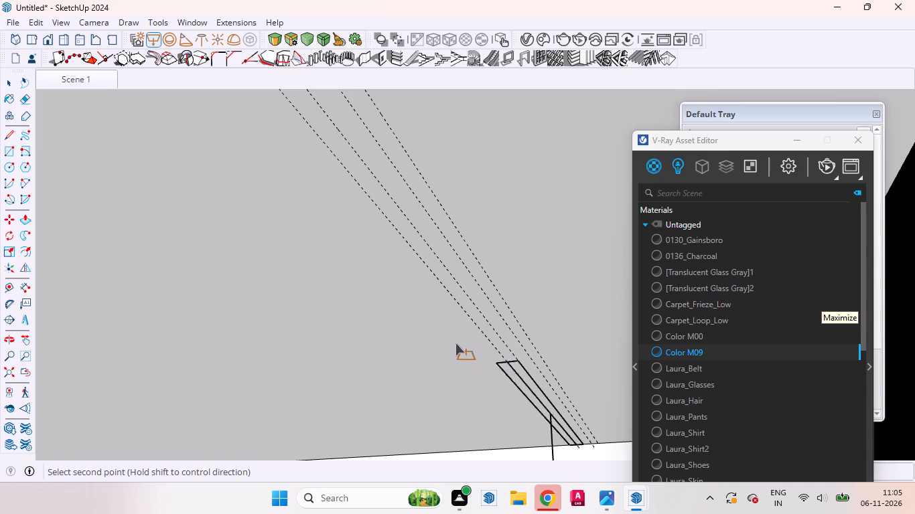
scroll(461, 349, down, 9)
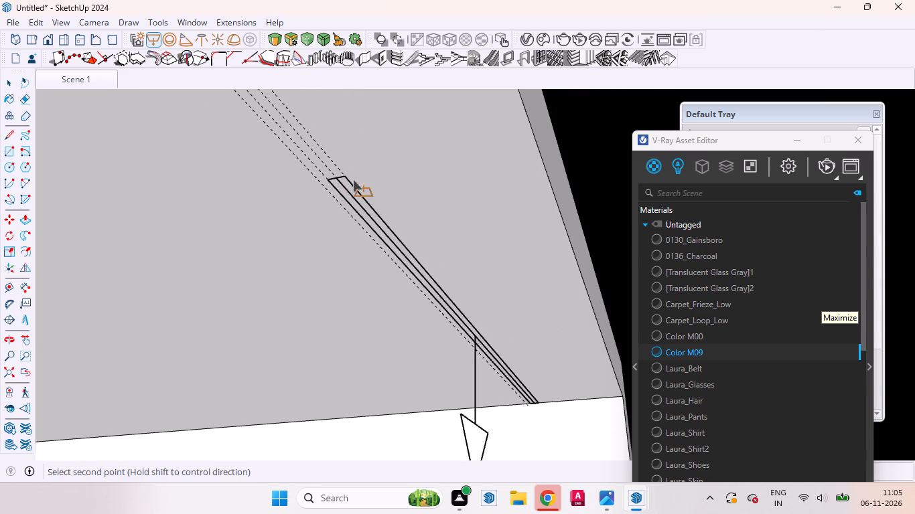
scroll(402, 225, down, 20)
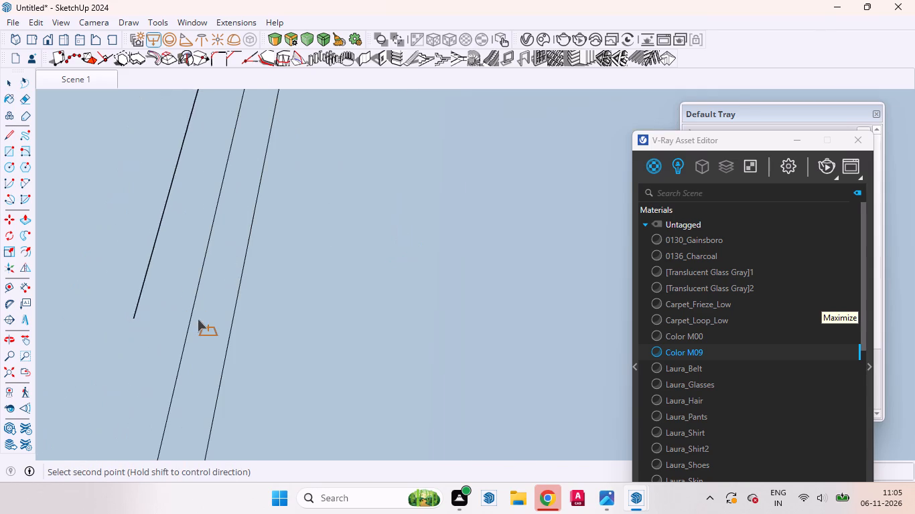
middle_drag(198, 327, 12, 433)
scroll(447, 309, down, 20)
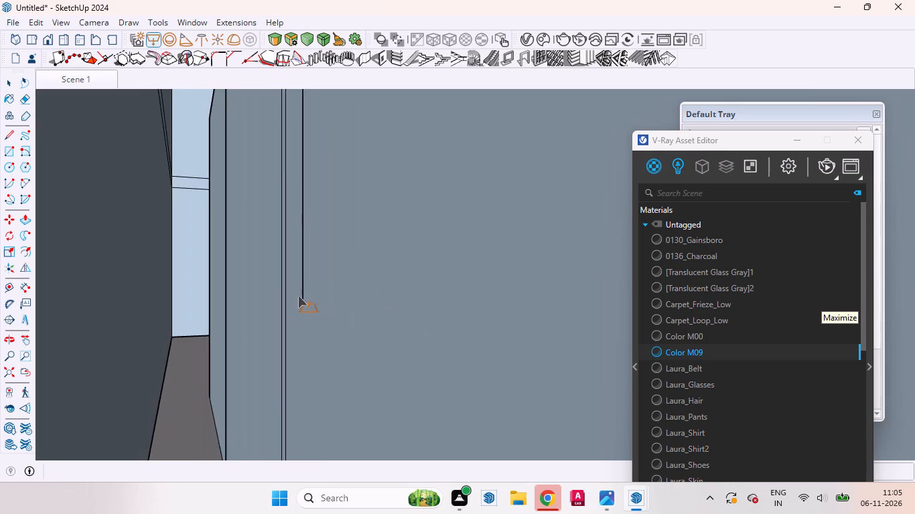
scroll(298, 296, down, 16)
scroll(293, 303, up, 1)
scroll(293, 304, down, 20)
scroll(293, 304, down, 14)
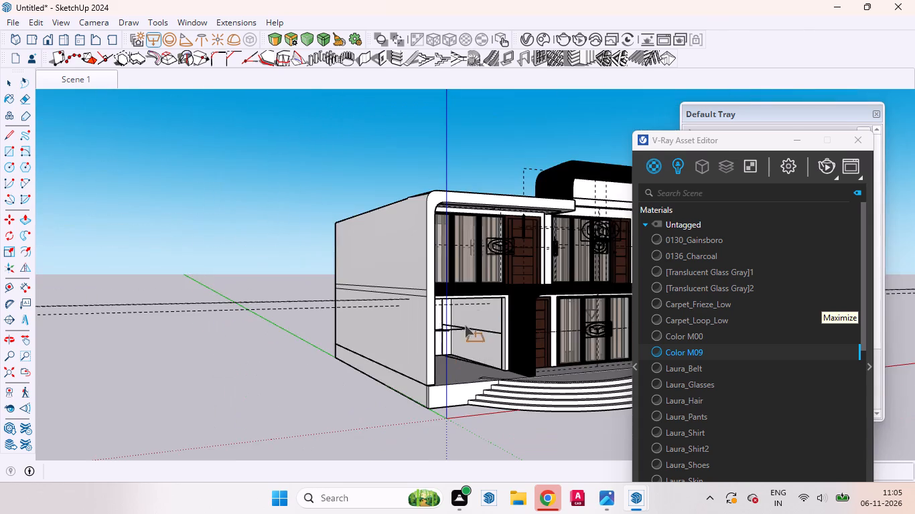
middle_drag(461, 303, 338, 238)
scroll(502, 287, up, 14)
scroll(420, 342, down, 1)
scroll(420, 342, up, 7)
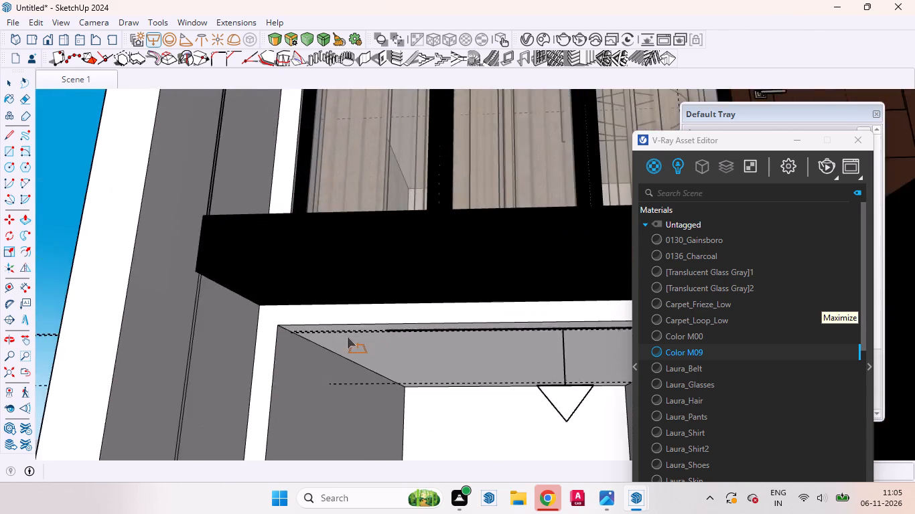
scroll(347, 337, up, 15)
scroll(327, 351, down, 5)
middle_drag(247, 334, 133, 279)
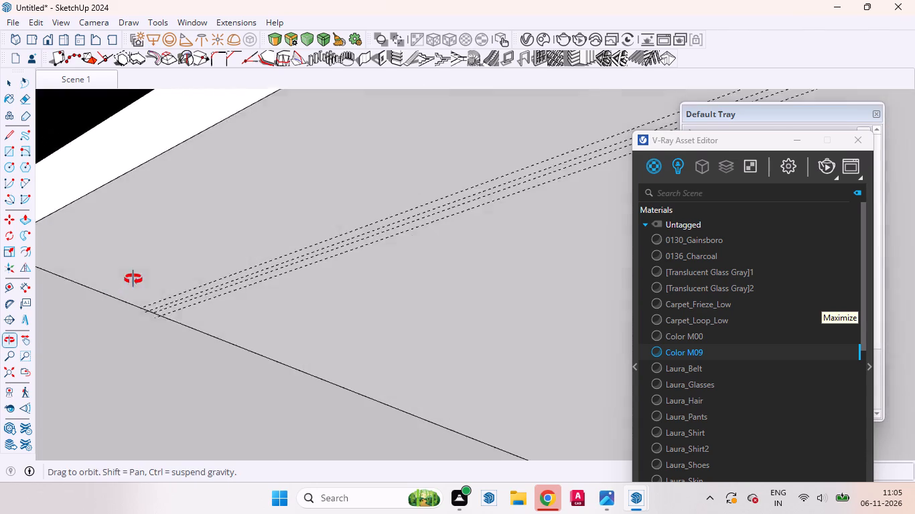
middle_drag(133, 279, 133, 279)
scroll(154, 299, up, 18)
scroll(131, 333, down, 2)
scroll(131, 333, up, 3)
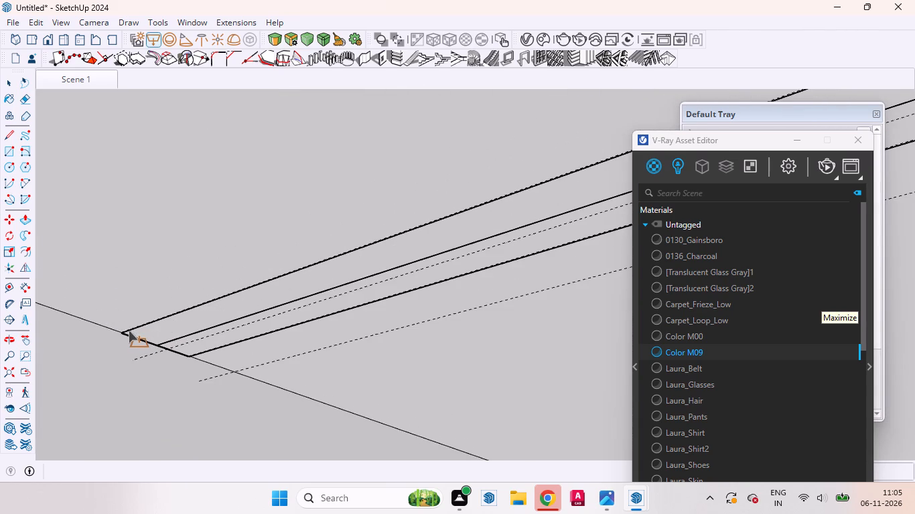
click(129, 331)
key(space)
Unhide all hidden objects in the model.
scroll(285, 406, down, 10)
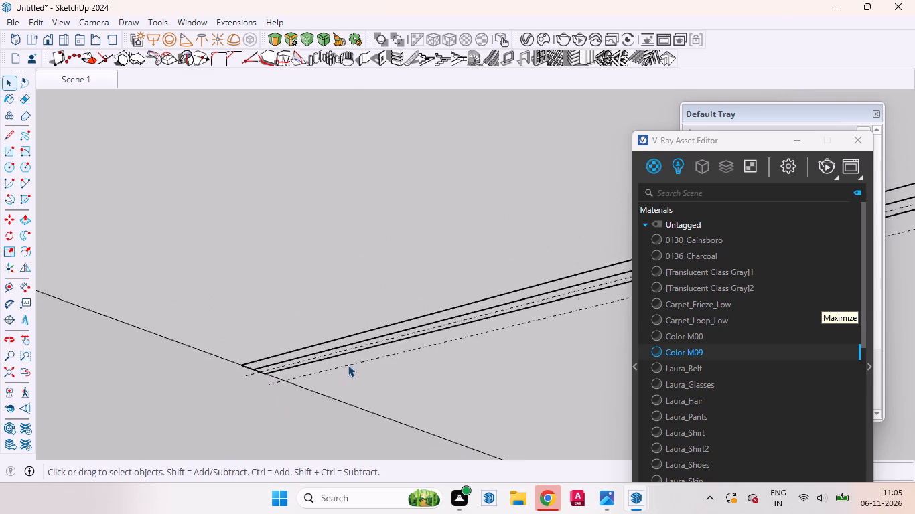
scroll(348, 365, down, 20)
scroll(348, 365, down, 10)
middle_drag(281, 327, 297, 331)
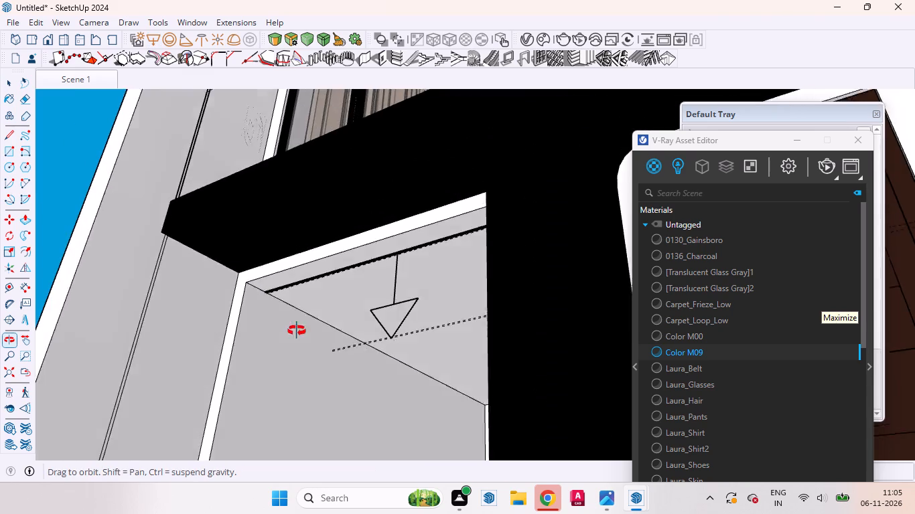
middle_drag(297, 331, 497, 435)
scroll(401, 327, down, 5)
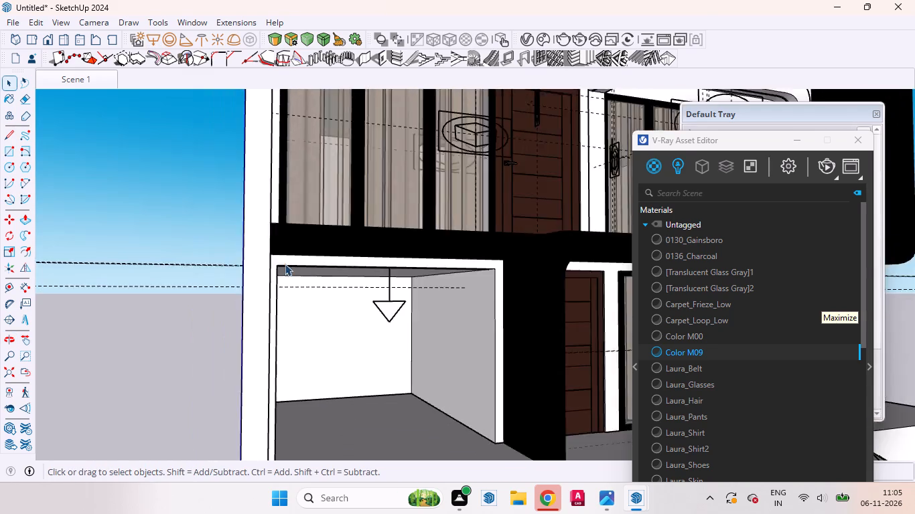
scroll(285, 264, down, 5)
scroll(358, 319, up, 4)
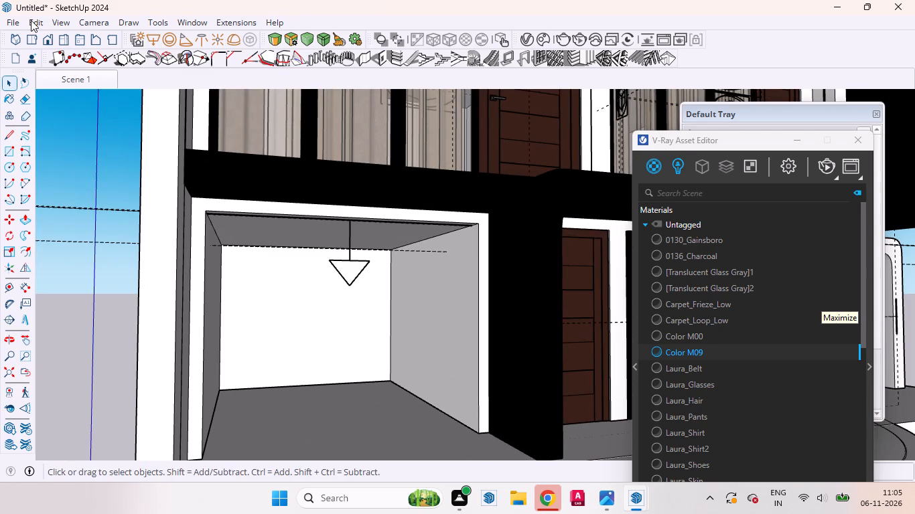
click(31, 20)
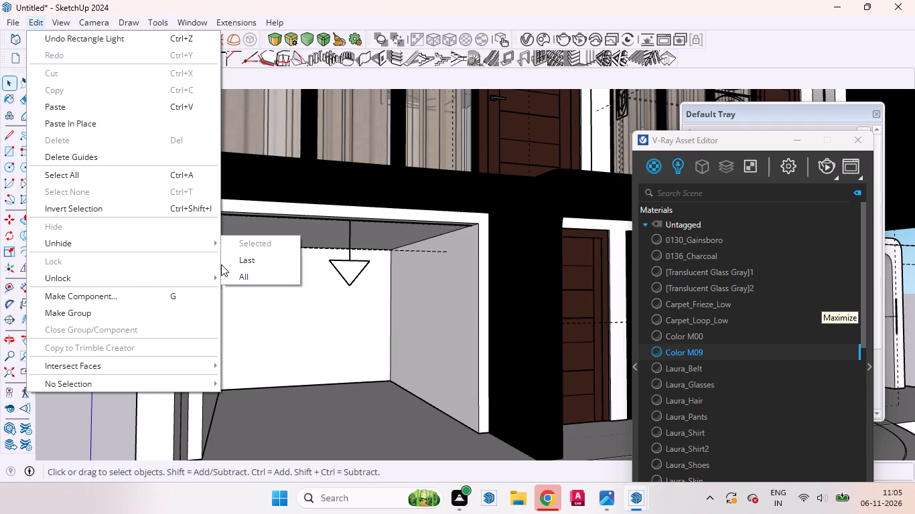
click(240, 275)
Hide the black frame of the three-panel ground-floor window with the new light to expose its curtain and rod.
scroll(225, 272, down, 8)
scroll(305, 279, up, 4)
scroll(305, 279, down, 1)
scroll(305, 279, up, 7)
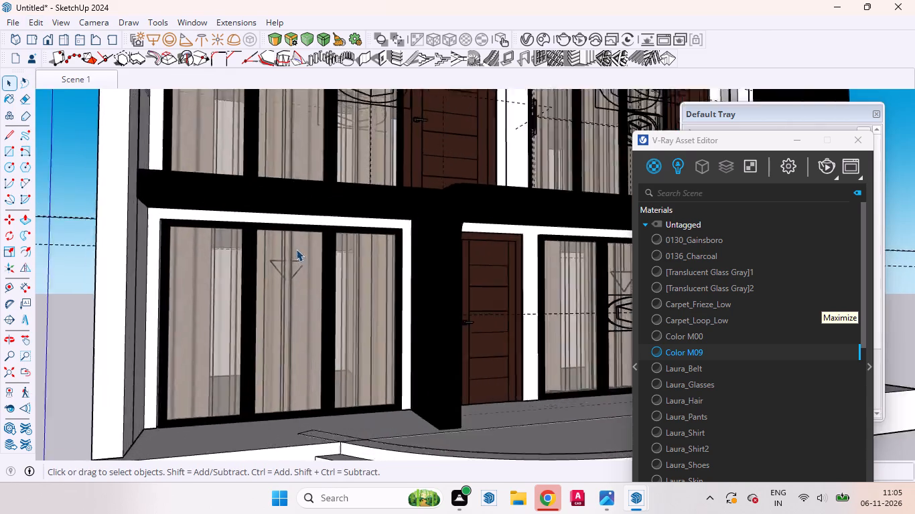
scroll(296, 249, up, 6)
middle_drag(264, 297, 321, 191)
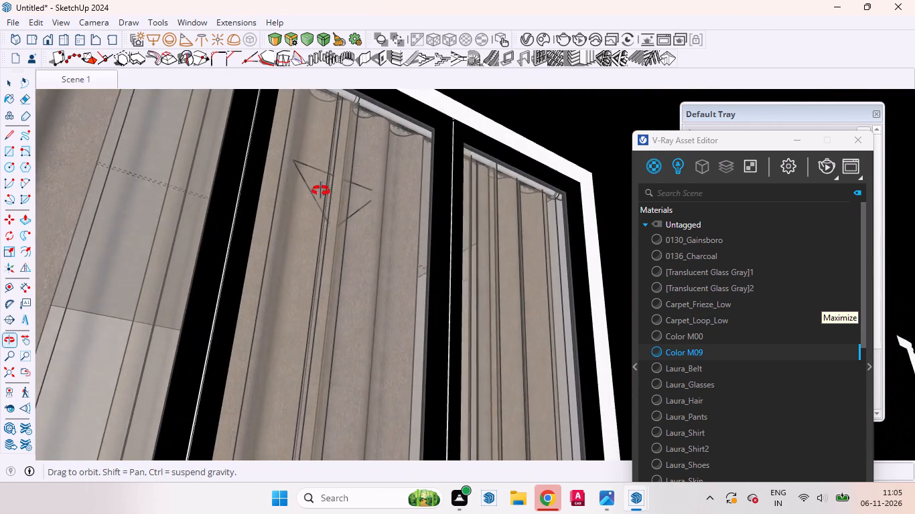
middle_drag(321, 191, 339, 263)
click(249, 233)
right_click(249, 233)
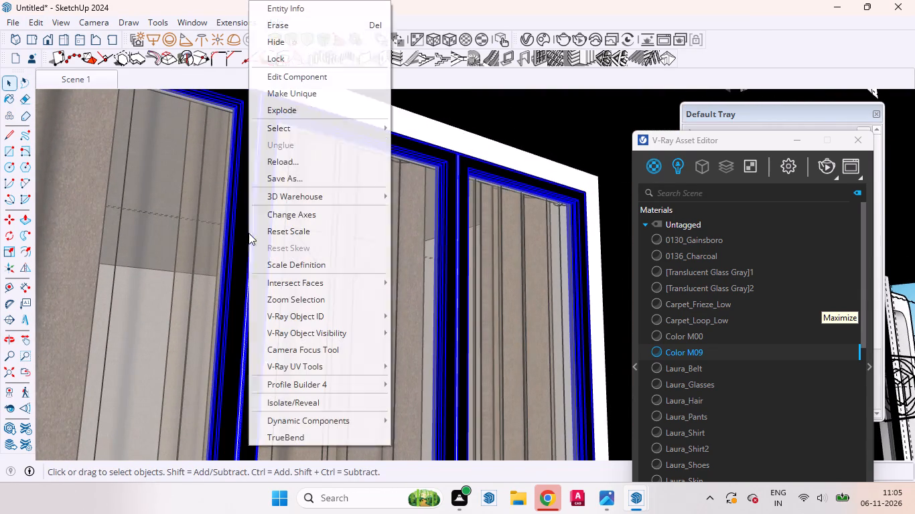
click(285, 35)
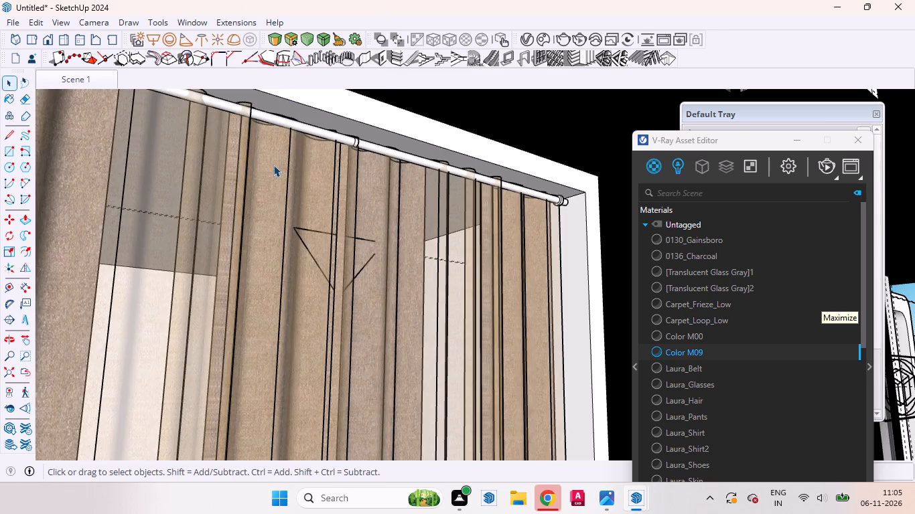
Move the ground-floor window's curtain and rod deeper into the opening, along the soffit's side edge, behind the new rectangle light.
click(270, 167)
scroll(316, 265, down, 4)
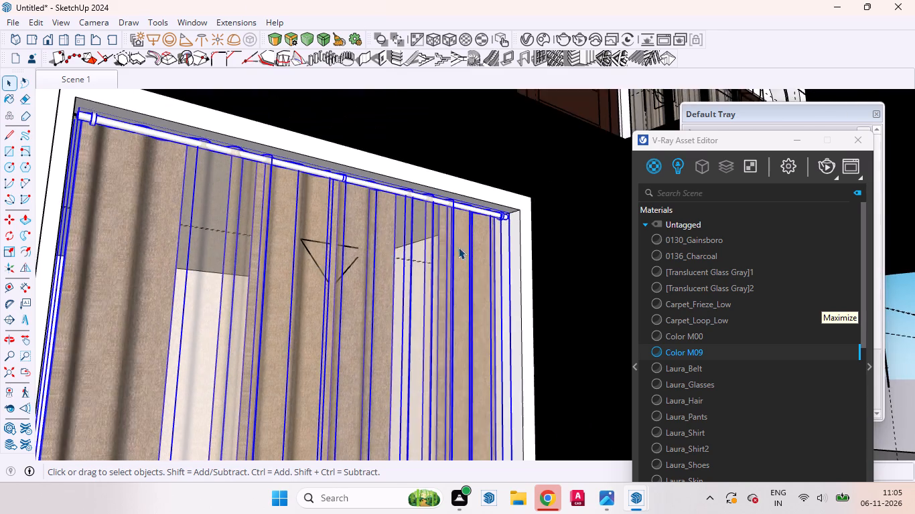
scroll(490, 245, up, 4)
middle_drag(523, 228, 585, 213)
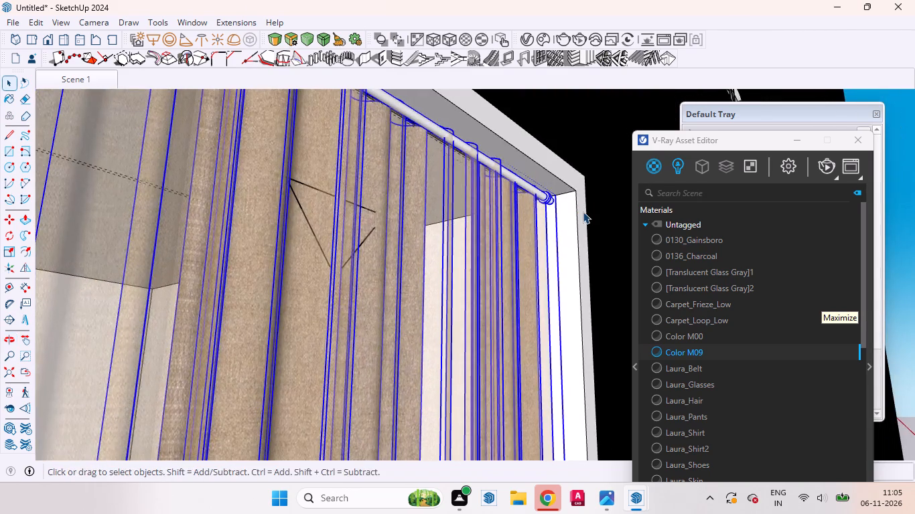
key(m)
click(572, 193)
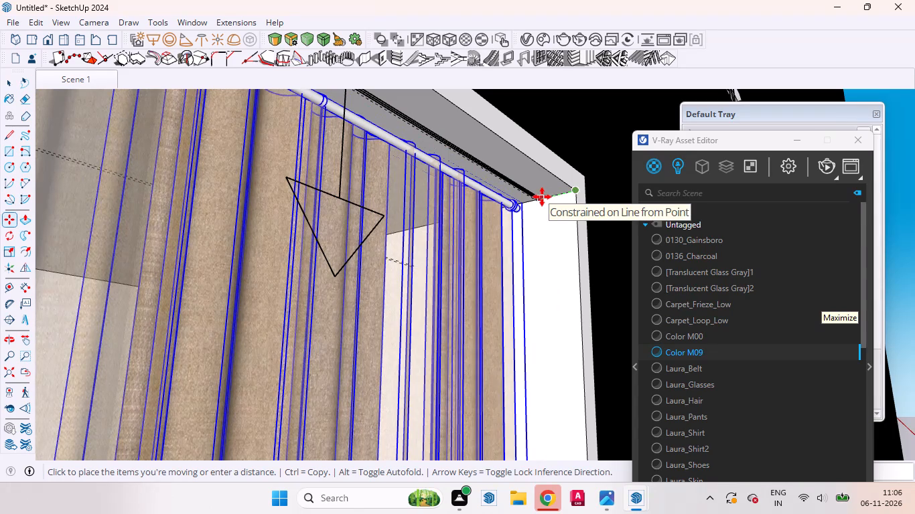
click(542, 197)
middle_drag(377, 207, 423, 233)
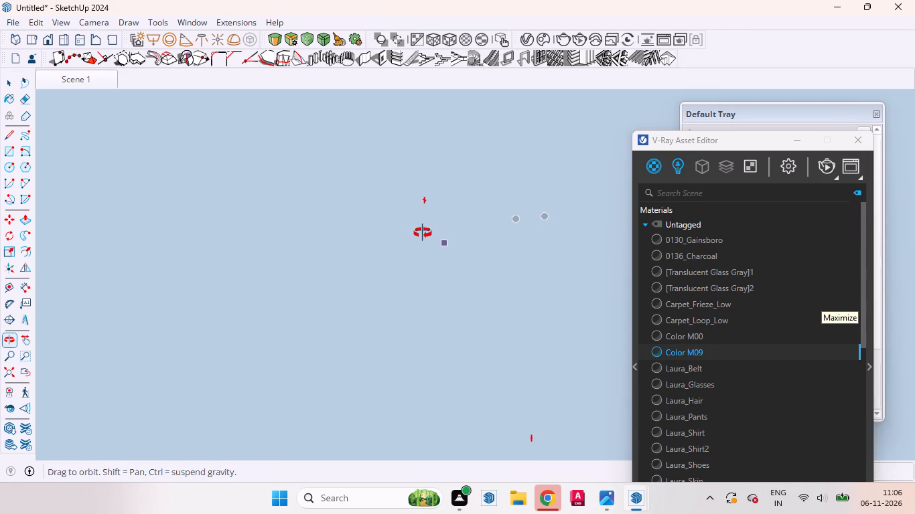
middle_drag(423, 233, 371, 224)
scroll(366, 219, up, 8)
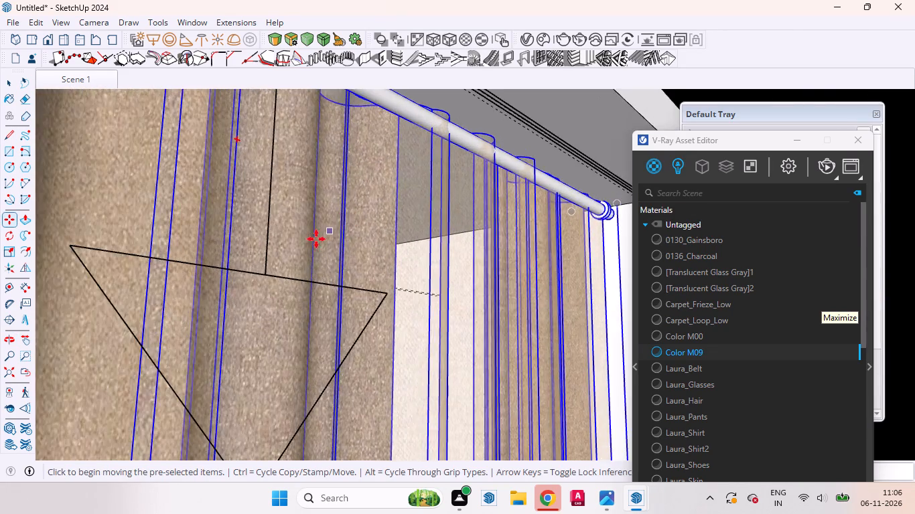
middle_drag(319, 241, 303, 266)
key(space)
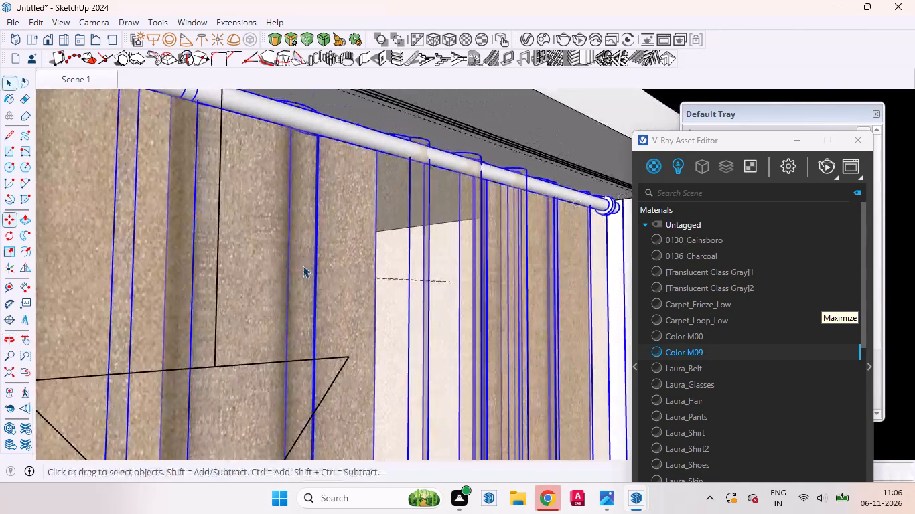
Unhide all hidden objects in the model.
scroll(303, 246, down, 2)
click(31, 26)
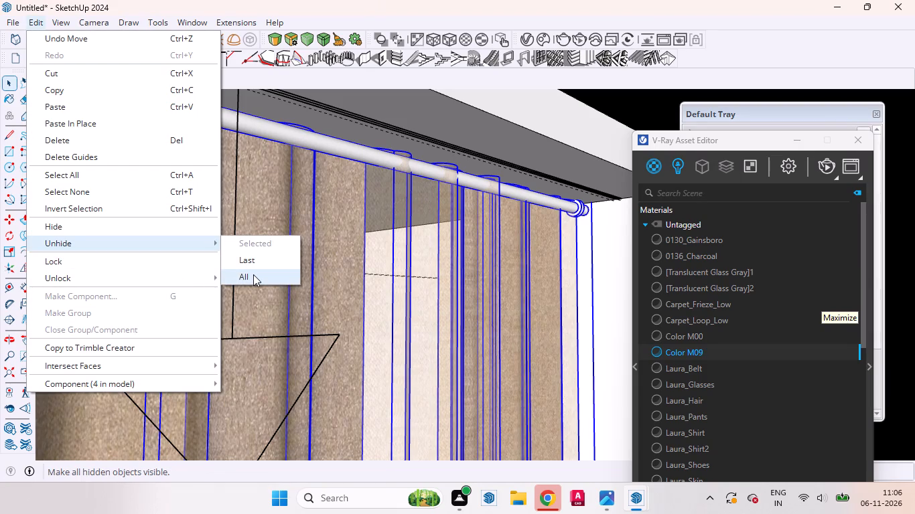
click(253, 274)
Deselect the curtain and examine the front facade's ground- and upper-floor windows, curtains and lights from several angles.
scroll(244, 284, down, 20)
scroll(244, 284, down, 1)
scroll(215, 298, up, 1)
scroll(215, 298, down, 5)
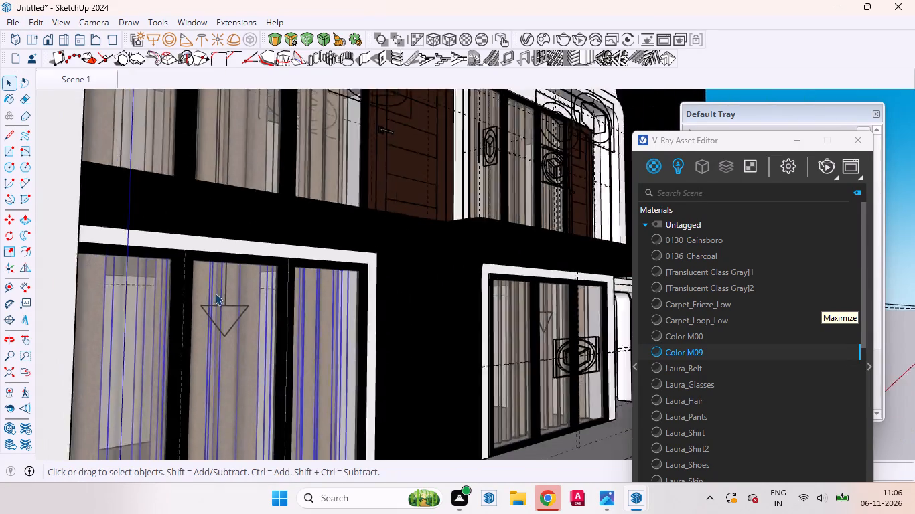
scroll(215, 293, down, 16)
middle_drag(386, 360, 322, 357)
scroll(371, 315, up, 6)
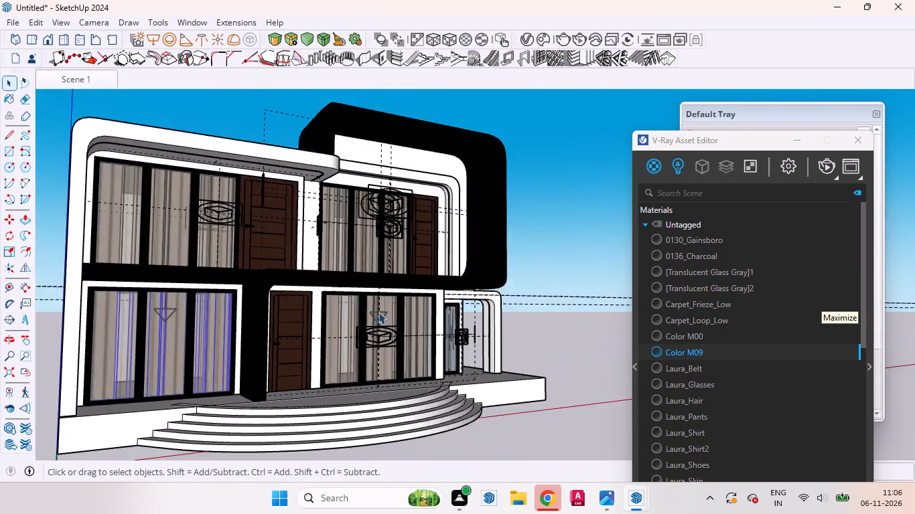
scroll(378, 312, up, 15)
scroll(297, 379, down, 8)
scroll(184, 430, up, 1)
scroll(181, 435, down, 3)
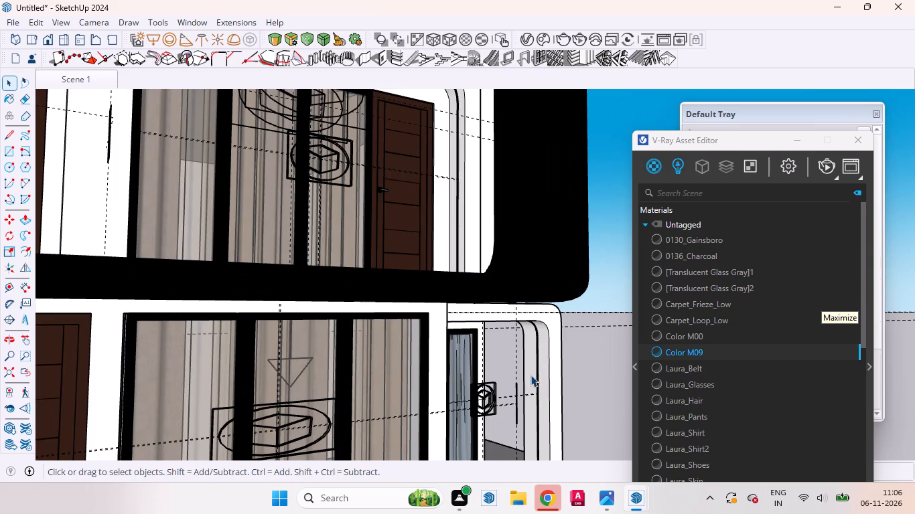
middle_drag(528, 375, 435, 400)
scroll(472, 402, down, 10)
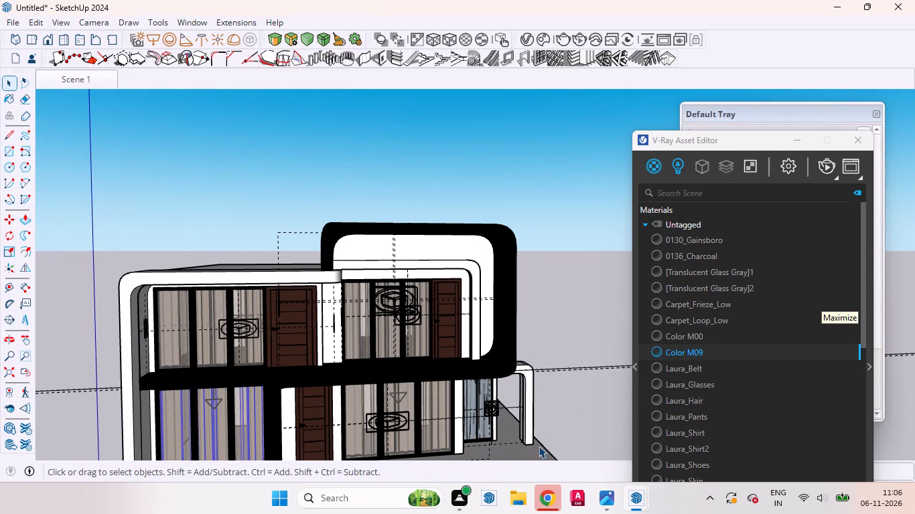
scroll(565, 406, down, 3)
click(569, 388)
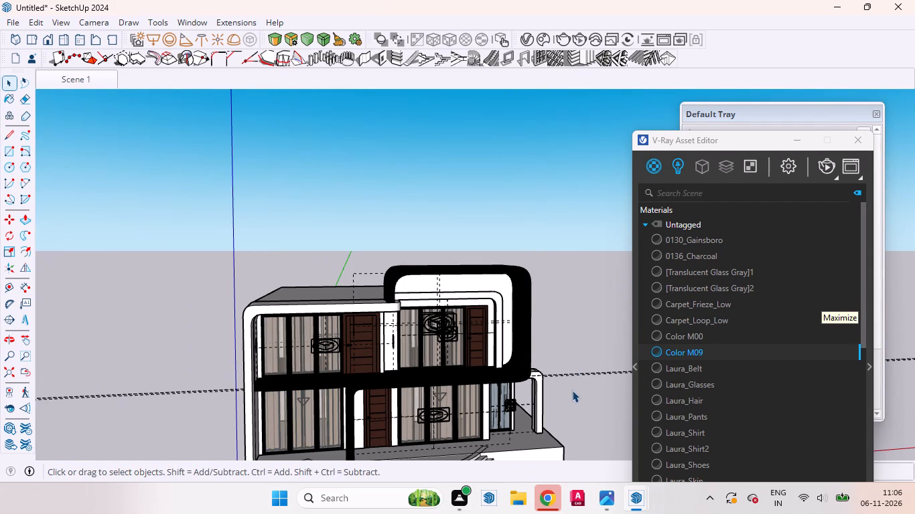
scroll(578, 393, up, 6)
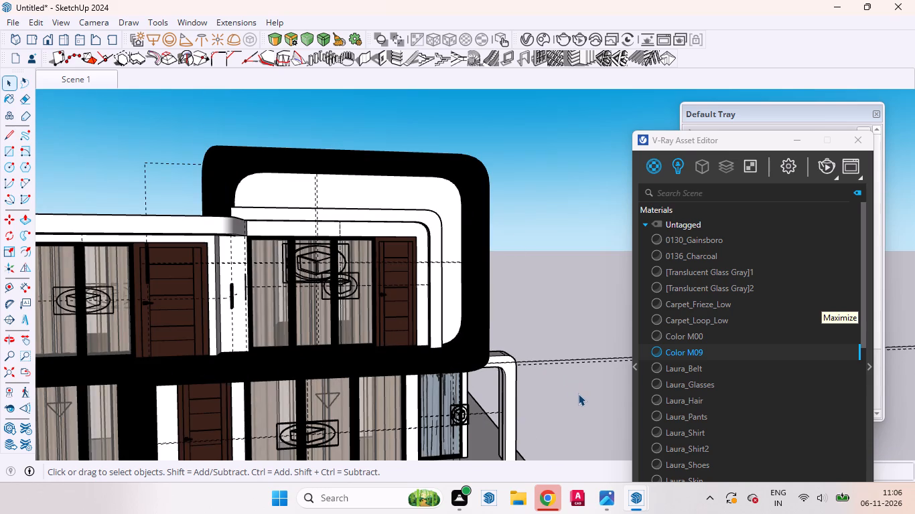
middle_drag(620, 377, 529, 325)
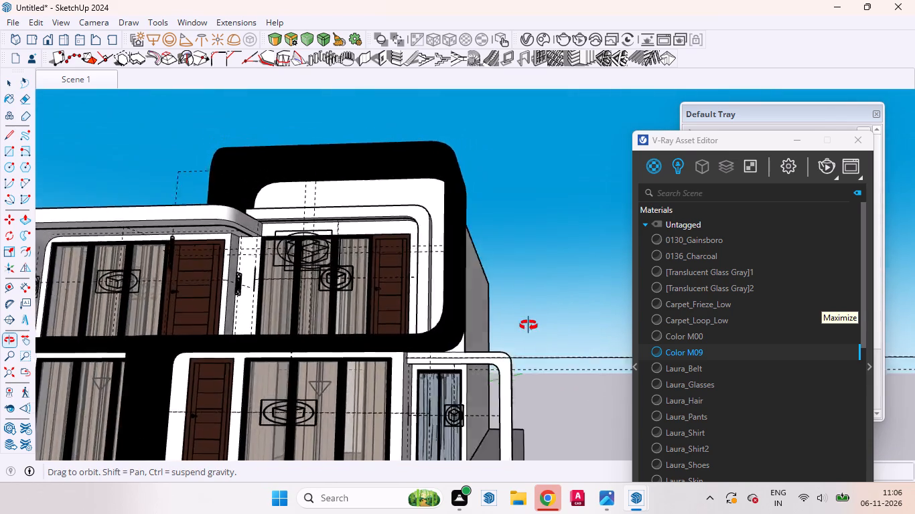
middle_drag(529, 325, 563, 472)
scroll(573, 358, down, 3)
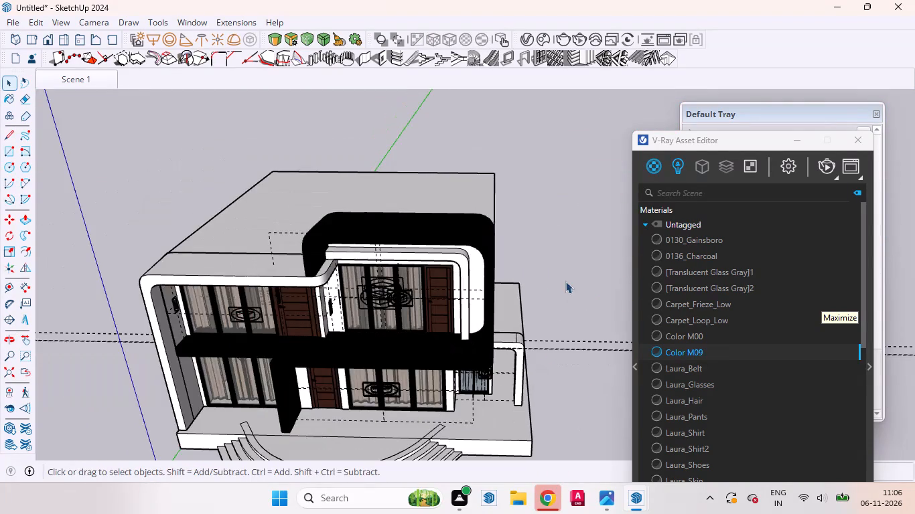
scroll(269, 135, down, 3)
scroll(175, 270, up, 5)
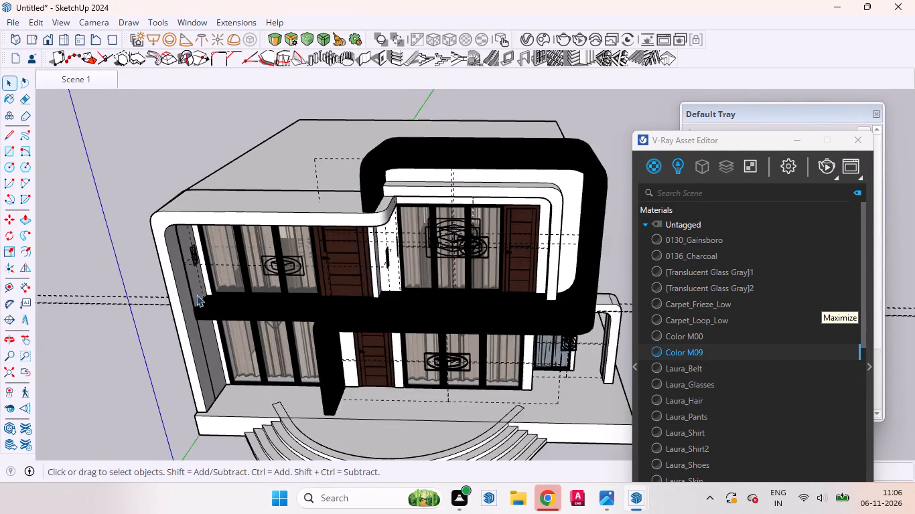
scroll(220, 294, up, 7)
scroll(380, 321, down, 3)
middle_drag(389, 331, 413, 286)
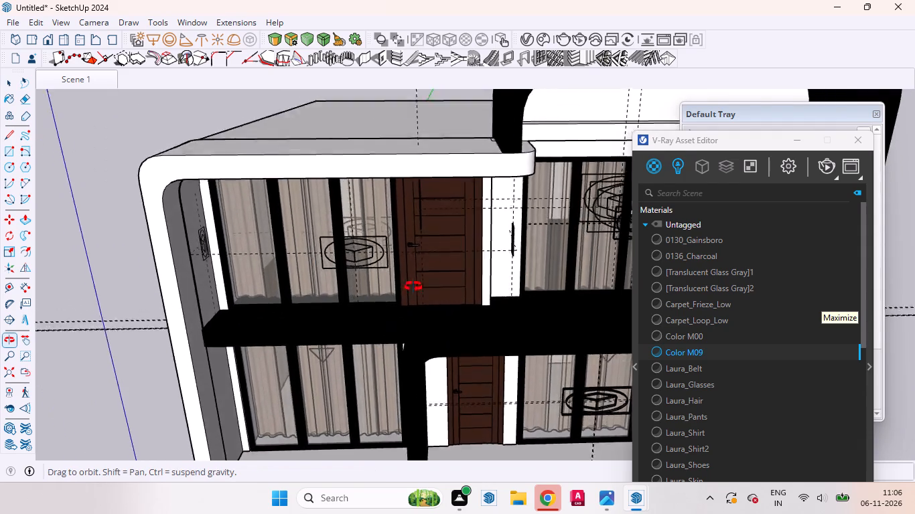
middle_drag(413, 286, 413, 234)
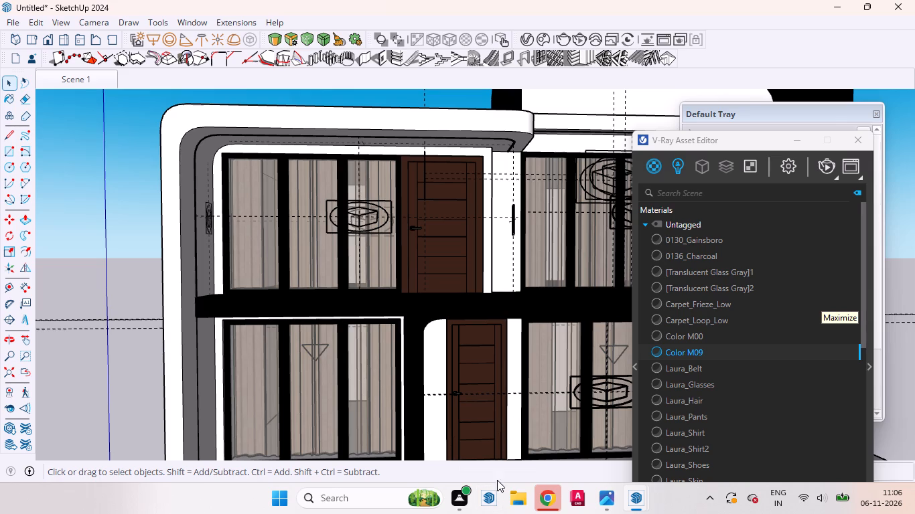
scroll(513, 435, down, 1)
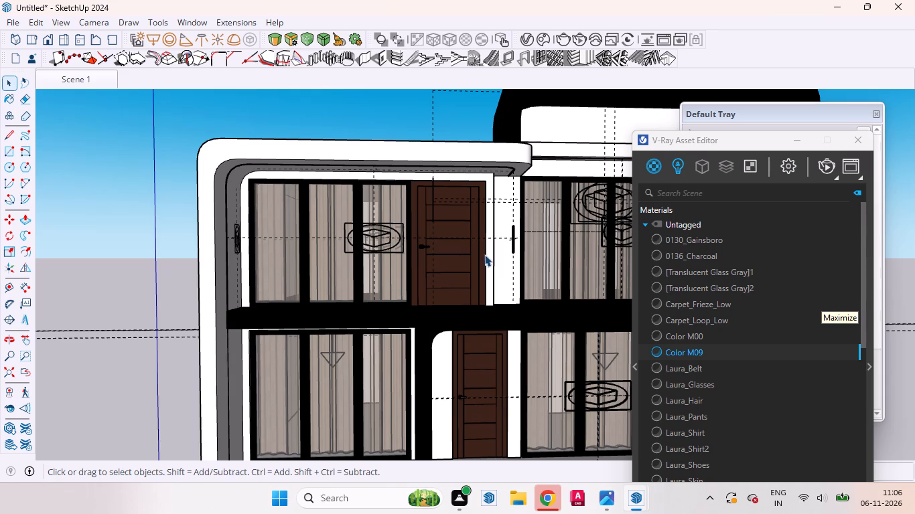
scroll(483, 251, down, 4)
scroll(460, 257, up, 1)
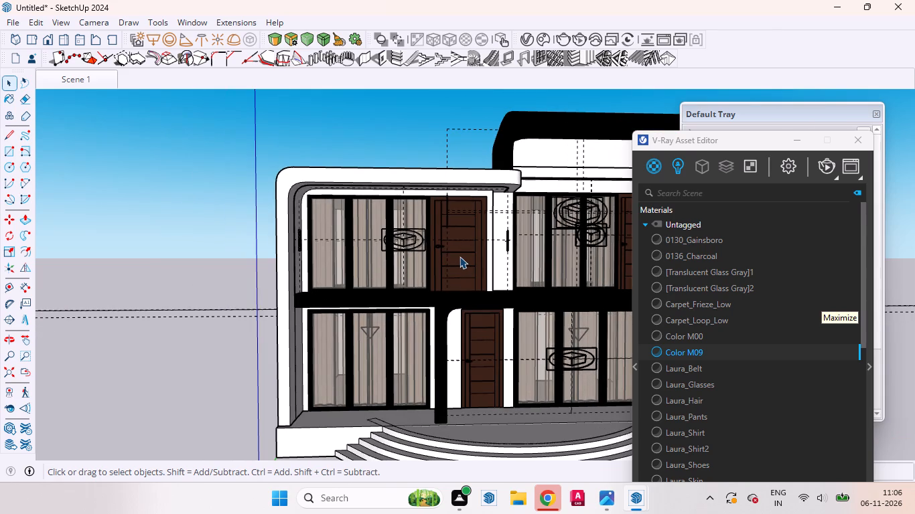
scroll(460, 256, up, 2)
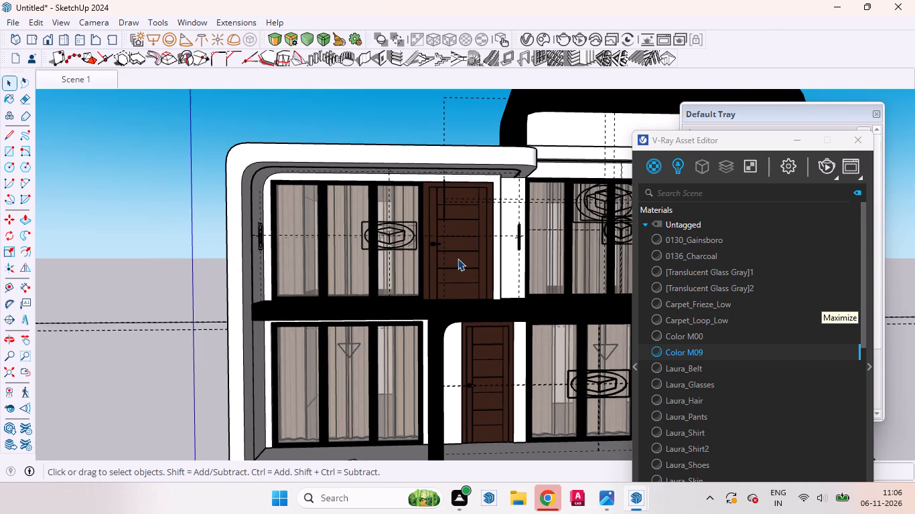
scroll(467, 255, down, 1)
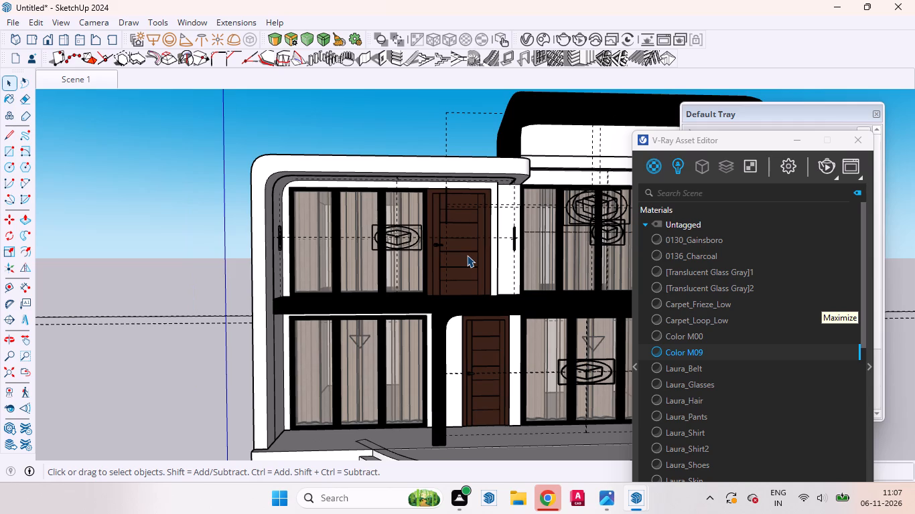
scroll(467, 255, down, 2)
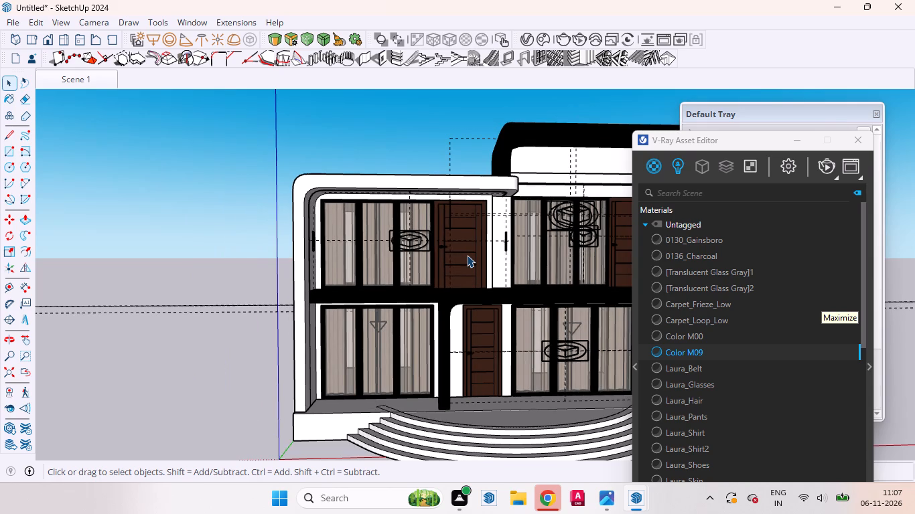
scroll(467, 255, up, 1)
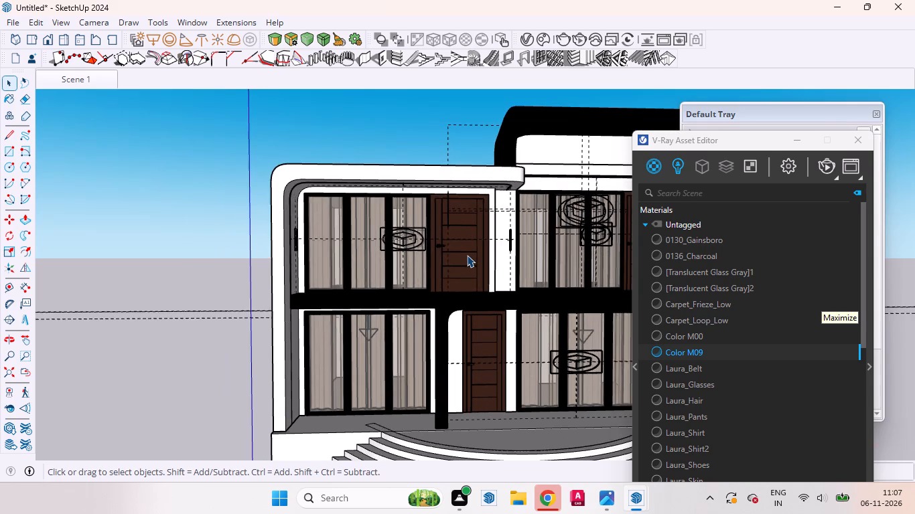
scroll(467, 255, down, 2)
scroll(467, 255, up, 1)
scroll(354, 246, down, 2)
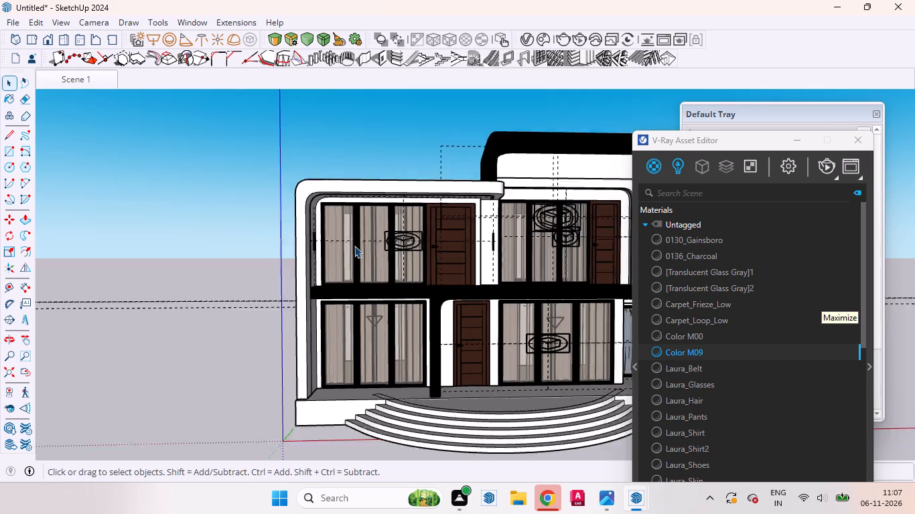
scroll(354, 246, down, 2)
Hide the black frame of the upper-floor three-panel window beside the wooden door to expose its curtain and rod.
scroll(340, 309, up, 8)
scroll(392, 209, up, 8)
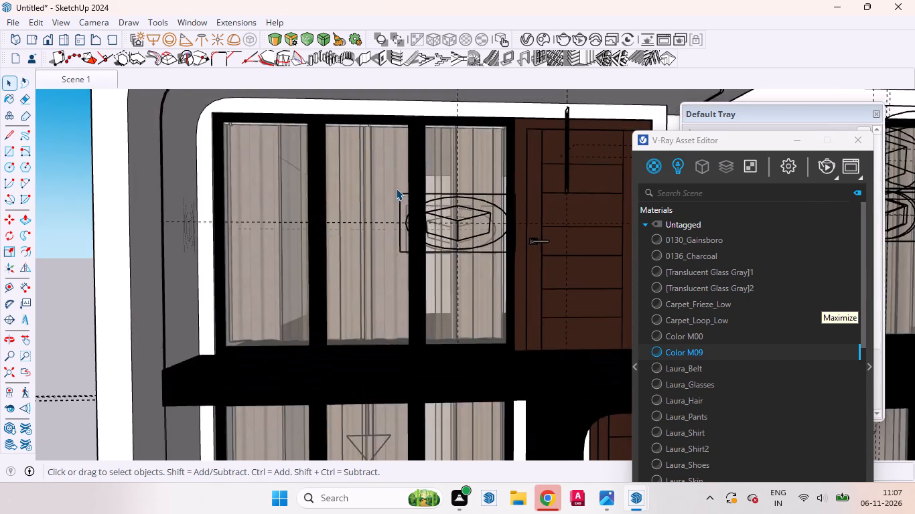
scroll(396, 188, up, 4)
scroll(299, 206, down, 2)
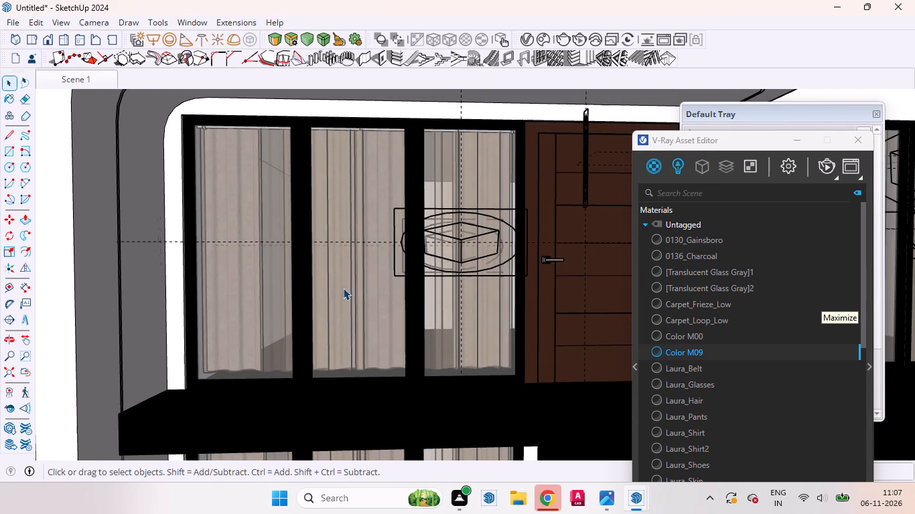
middle_drag(328, 290, 241, 193)
scroll(287, 183, up, 5)
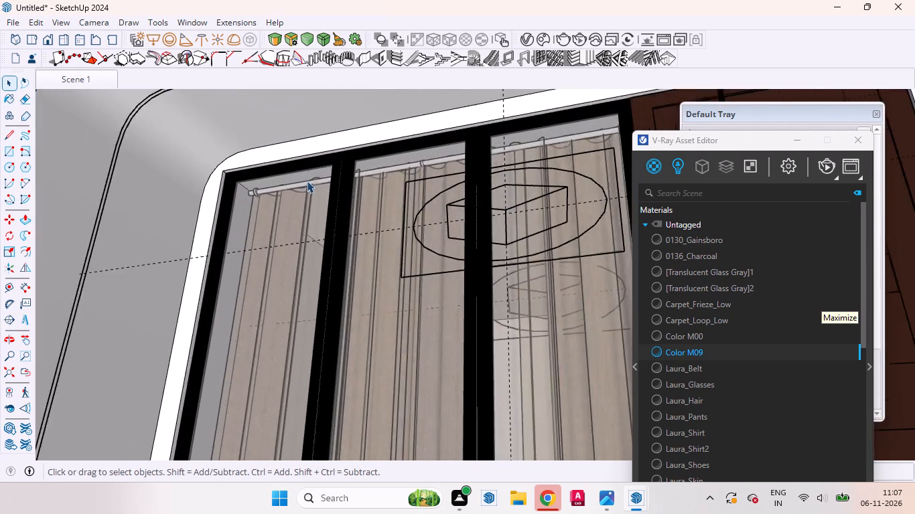
scroll(307, 181, up, 10)
click(289, 140)
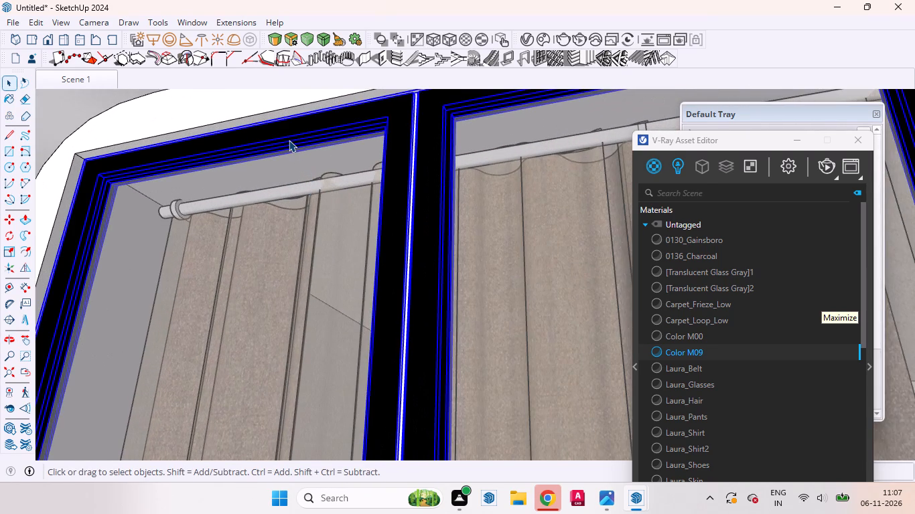
right_click(289, 140)
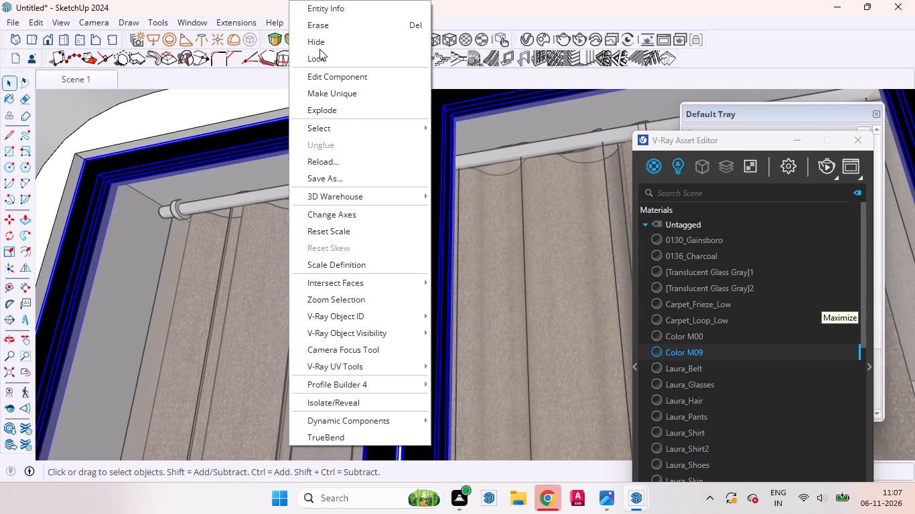
click(319, 37)
Place two guides along the upper-floor window's soffit just in front of the curtain rod, about 11 3/8" from the soffit's outer edge and 1" apart.
scroll(292, 151, up, 1)
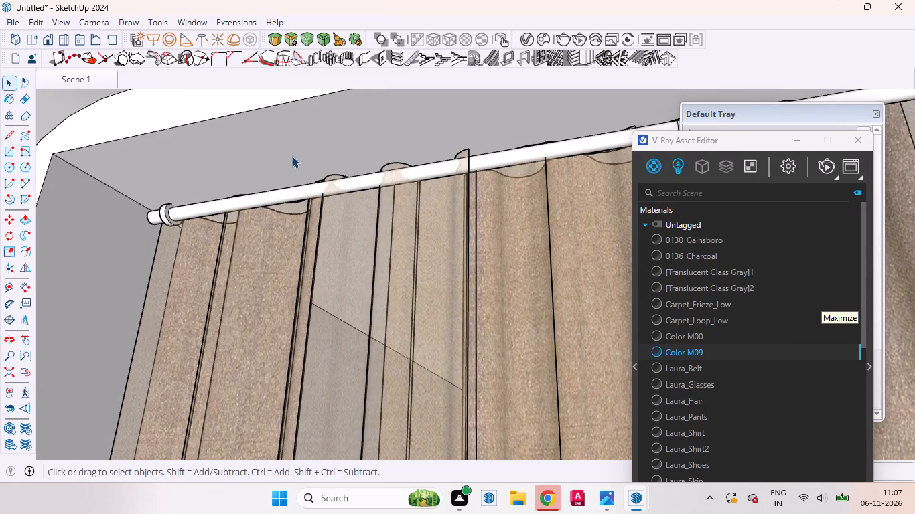
middle_drag(282, 157, 164, 126)
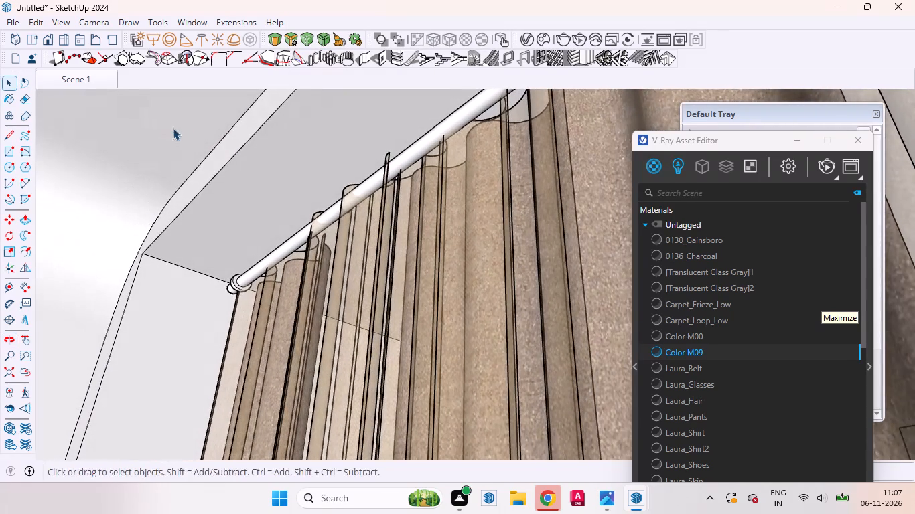
key(t)
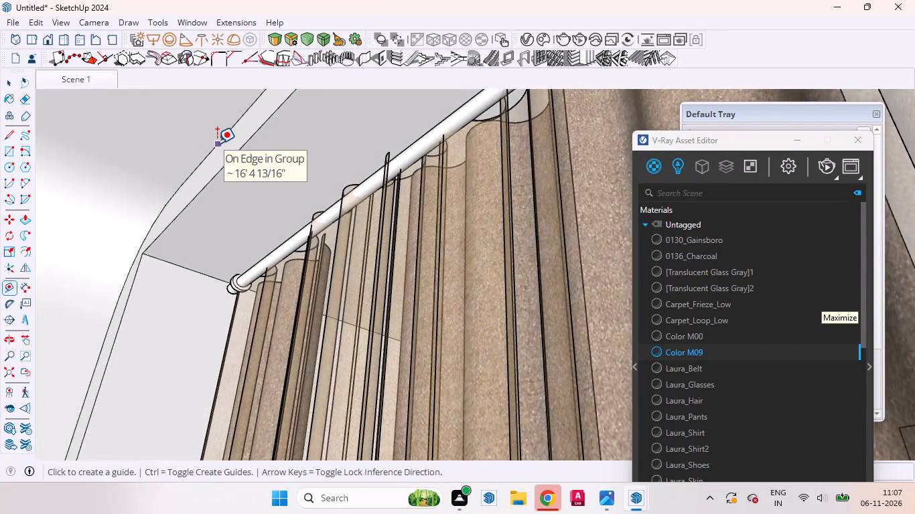
click(251, 137)
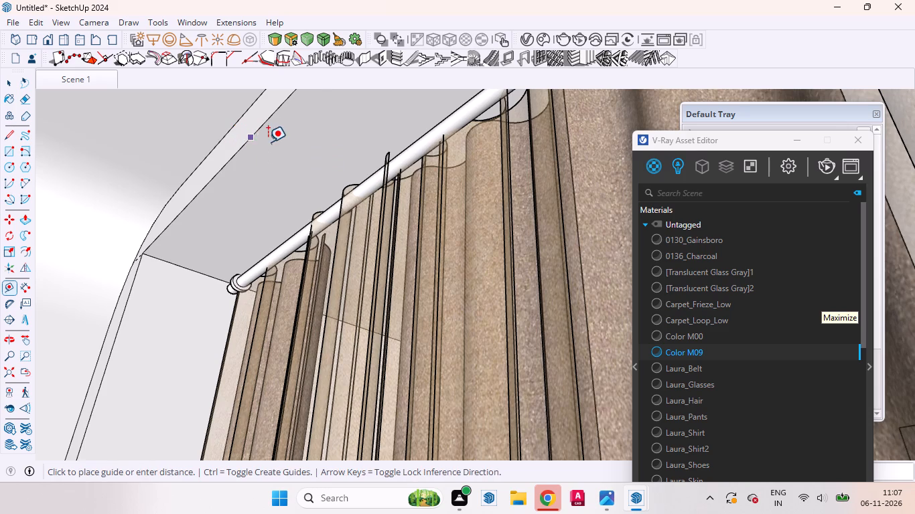
click(344, 174)
click(345, 168)
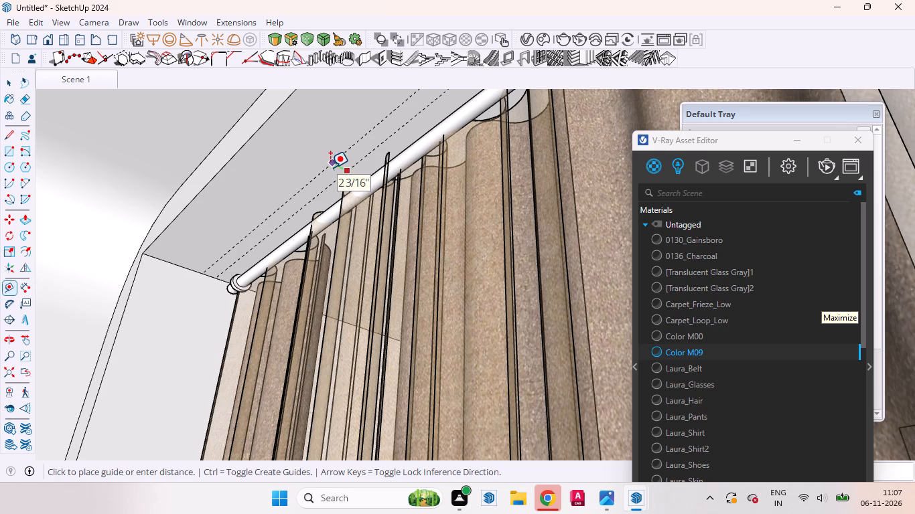
key(1)
key(Return)
key(space)
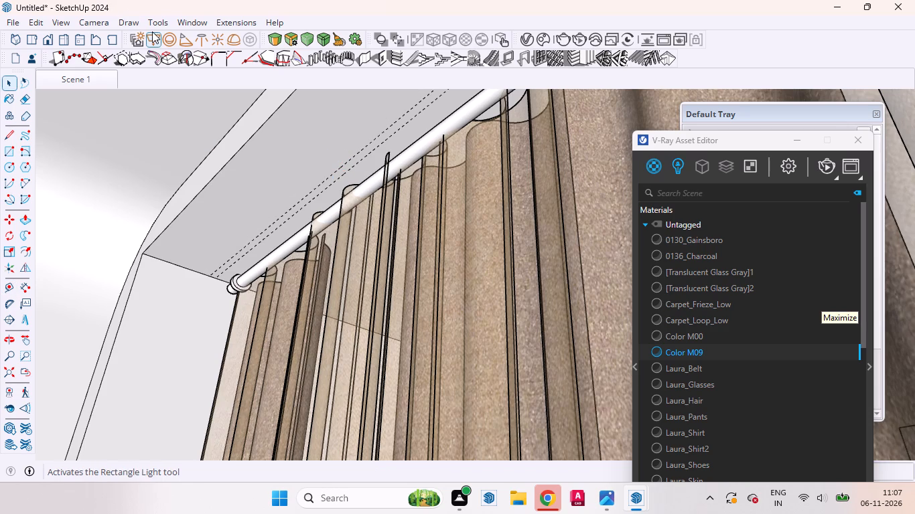
Draw a V-Ray rectangle light between the two soffit guides, spanning the opening's full width in front of the curtain rod.
click(152, 31)
scroll(194, 258, up, 5)
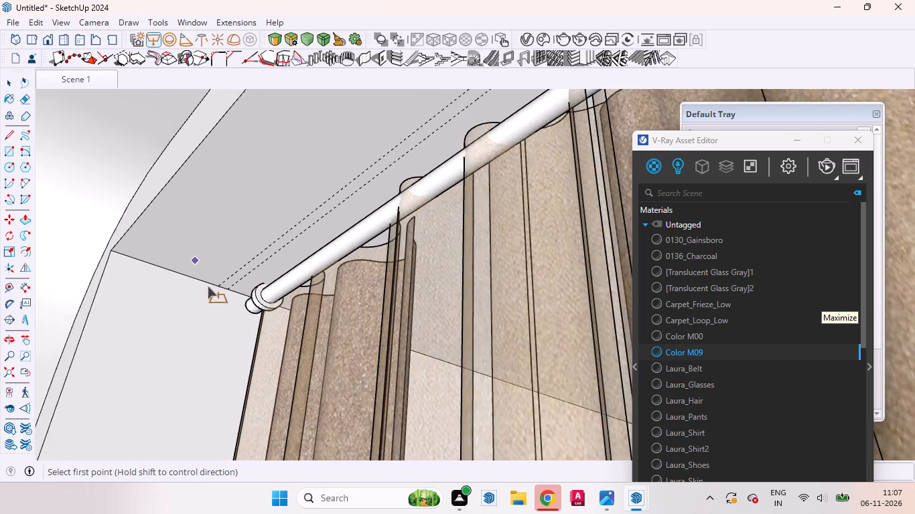
scroll(212, 294, up, 9)
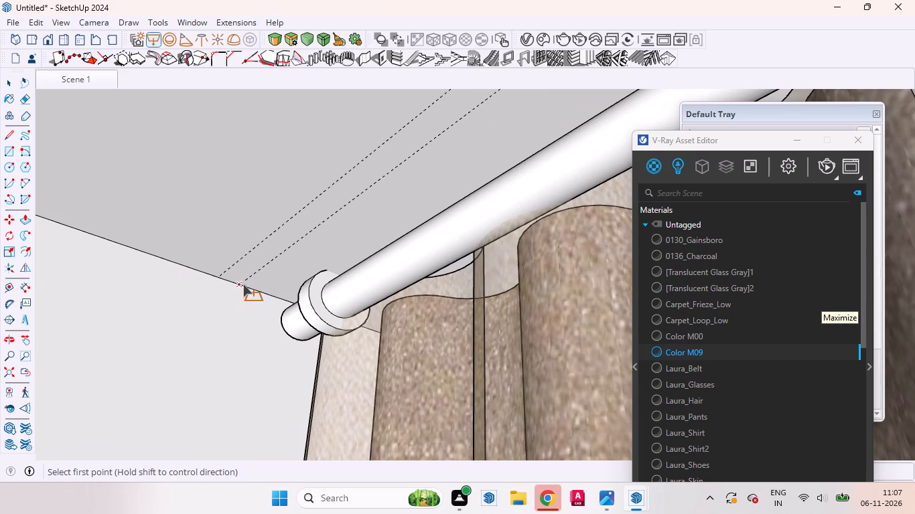
click(243, 284)
middle_drag(331, 196, 508, 293)
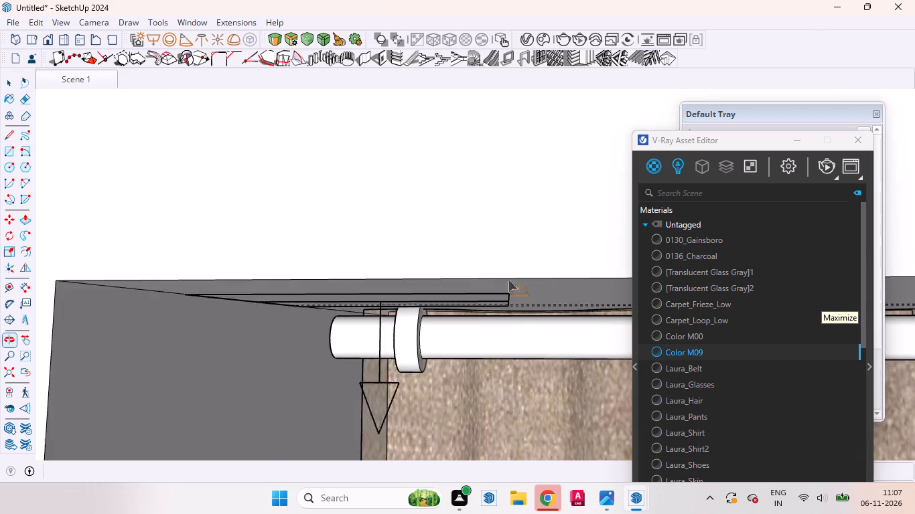
scroll(474, 209, down, 20)
scroll(474, 209, down, 12)
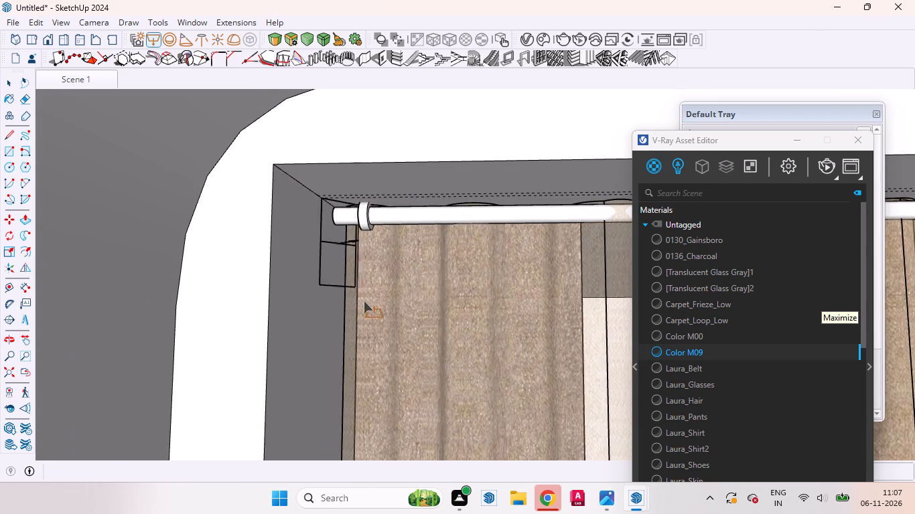
scroll(364, 301, down, 19)
scroll(386, 175, down, 10)
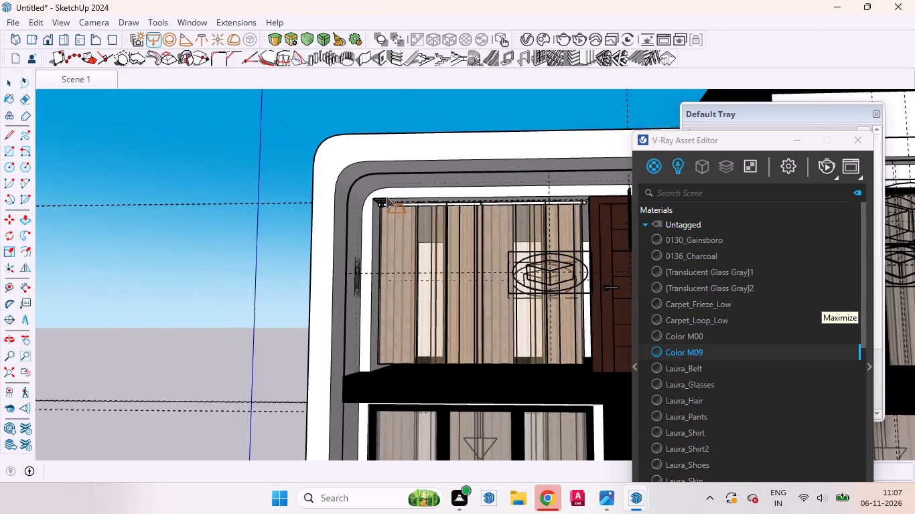
scroll(386, 197, down, 3)
scroll(523, 212, down, 4)
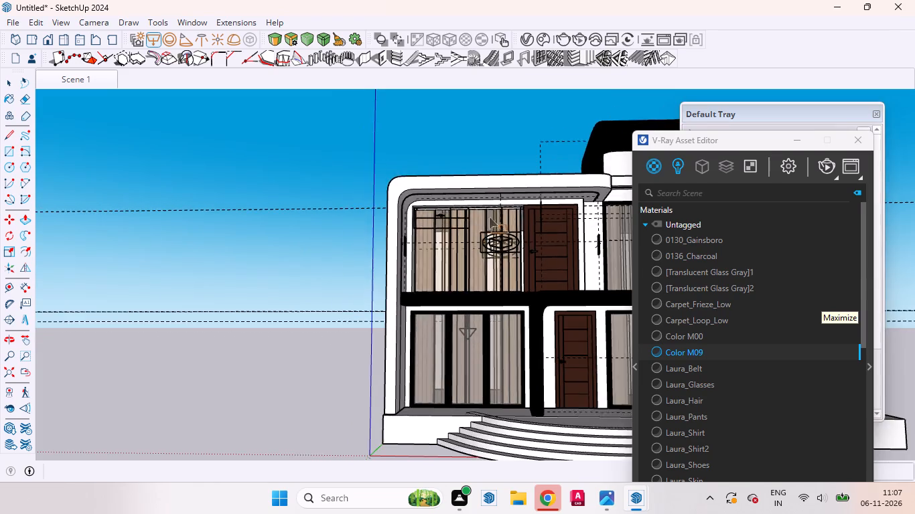
scroll(516, 199, up, 12)
scroll(469, 121, up, 5)
middle_drag(564, 240, 589, 229)
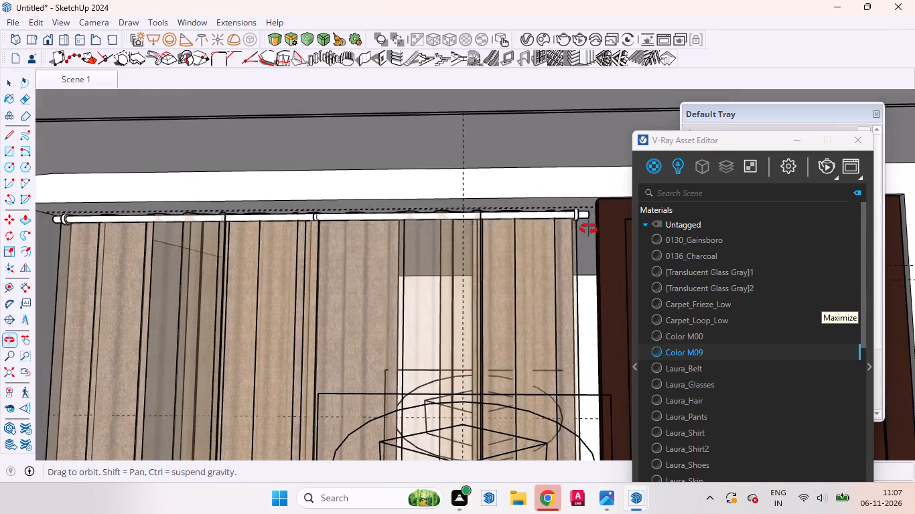
middle_drag(589, 229, 705, 189)
scroll(434, 350, up, 3)
scroll(428, 301, down, 7)
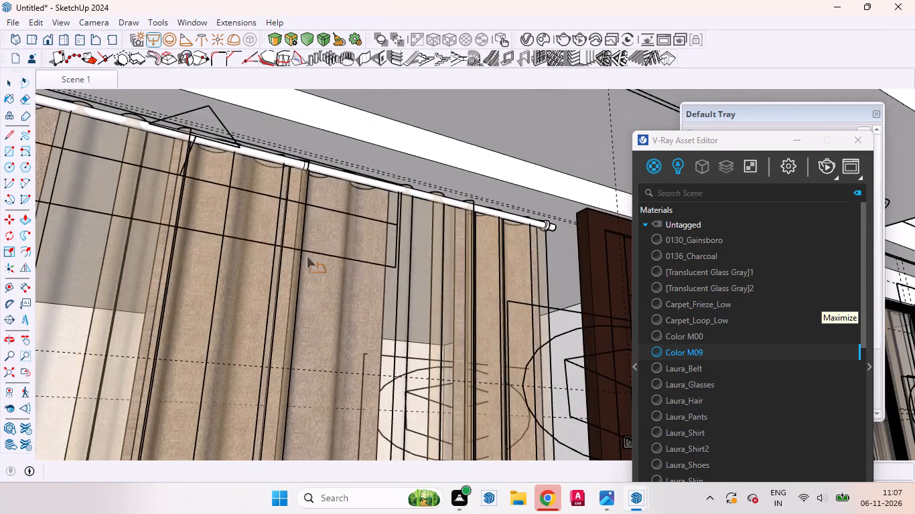
scroll(307, 256, down, 14)
middle_drag(407, 262, 491, 260)
scroll(419, 270, up, 17)
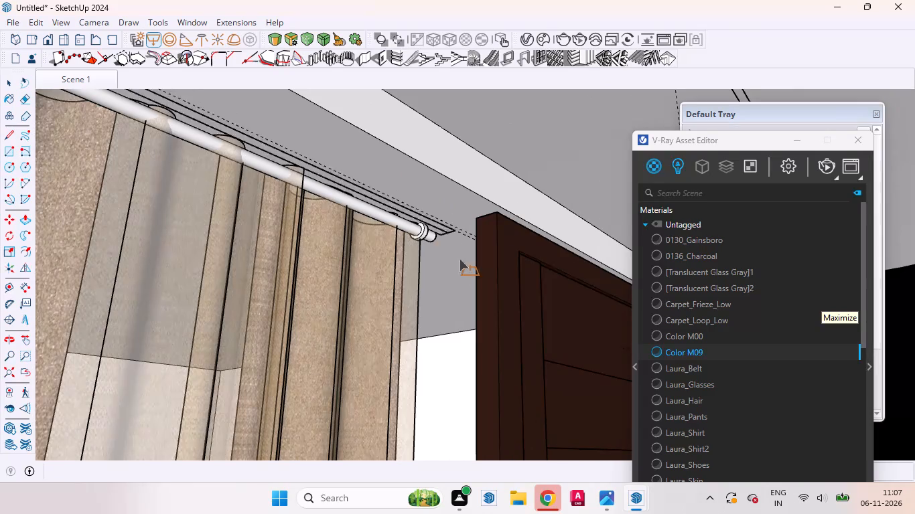
middle_drag(460, 259, 499, 218)
middle_drag(478, 337, 489, 321)
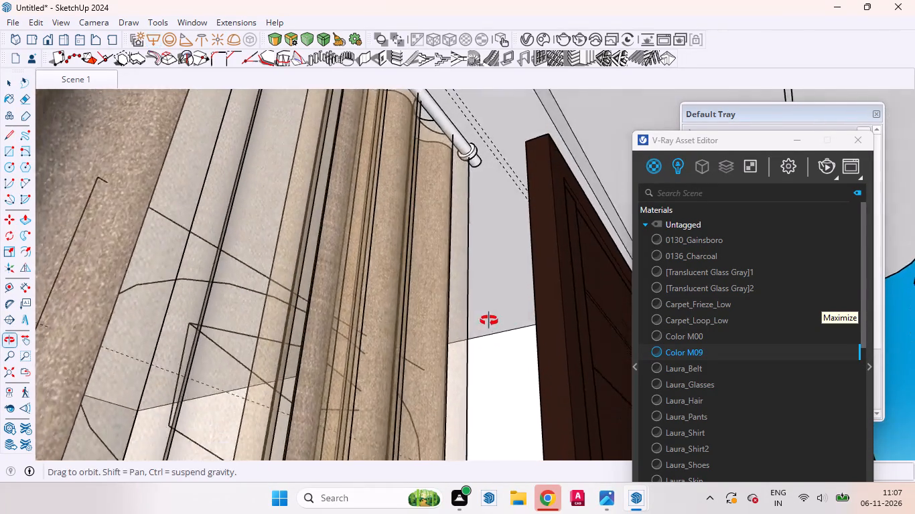
middle_drag(489, 321, 508, 311)
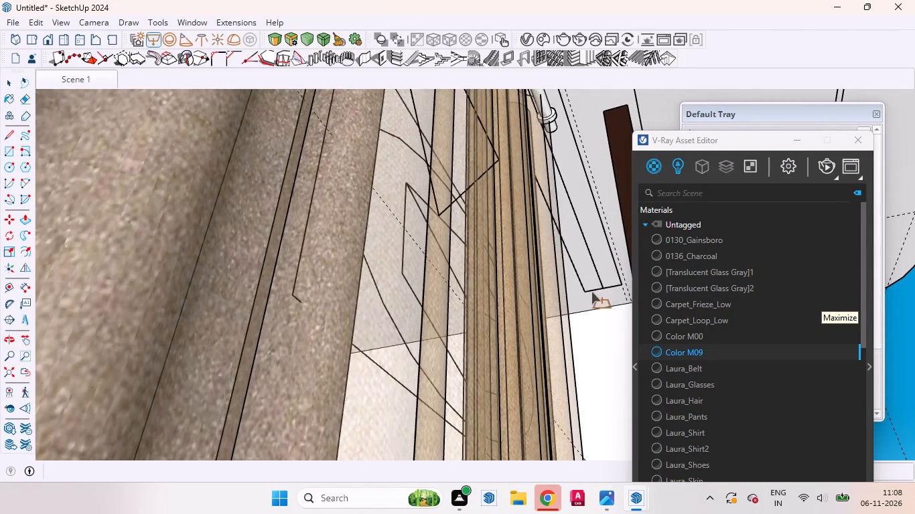
scroll(626, 301, up, 7)
scroll(614, 319, down, 4)
middle_drag(571, 315, 581, 318)
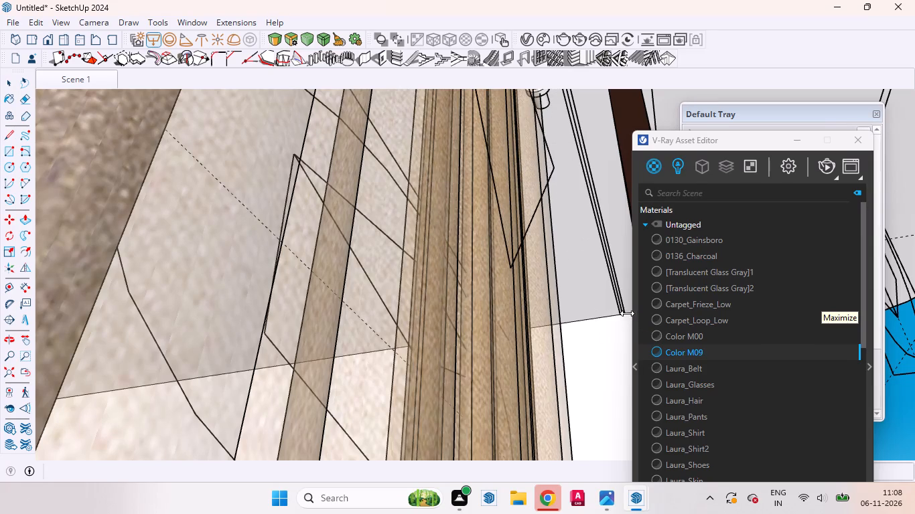
click(626, 313)
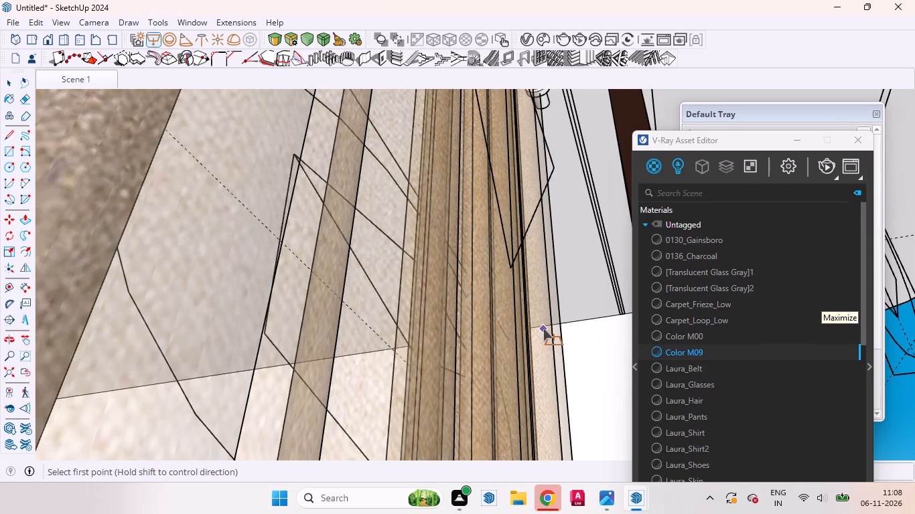
key(space)
Scale the upper-floor window's curtain and rod wider, stretching their end beside the wooden door towards the opening's side wall.
scroll(561, 292, down, 4)
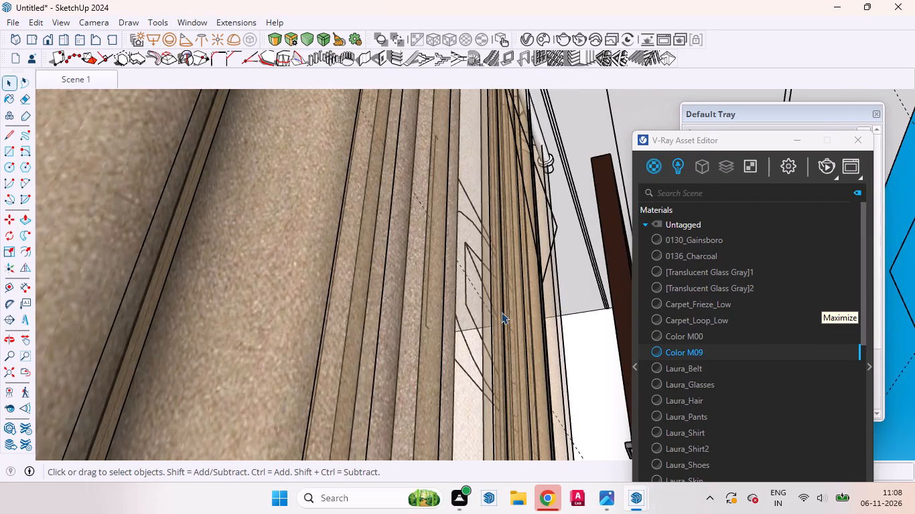
middle_drag(471, 323, 389, 358)
scroll(389, 358, down, 4)
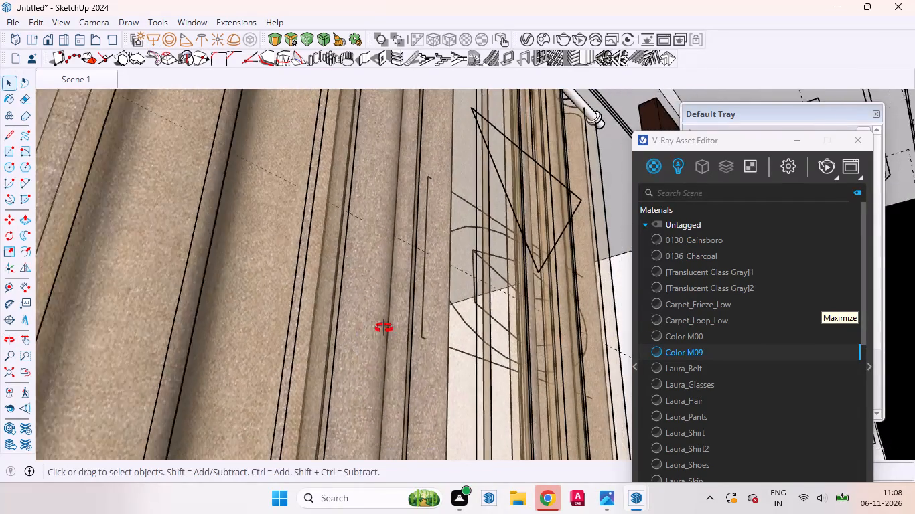
middle_drag(398, 325, 254, 391)
scroll(254, 391, down, 16)
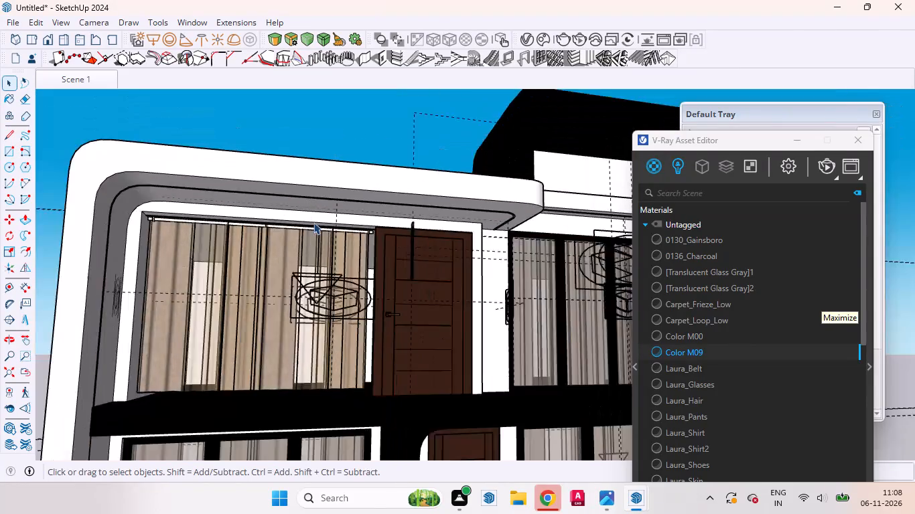
scroll(313, 222, down, 5)
scroll(303, 216, up, 2)
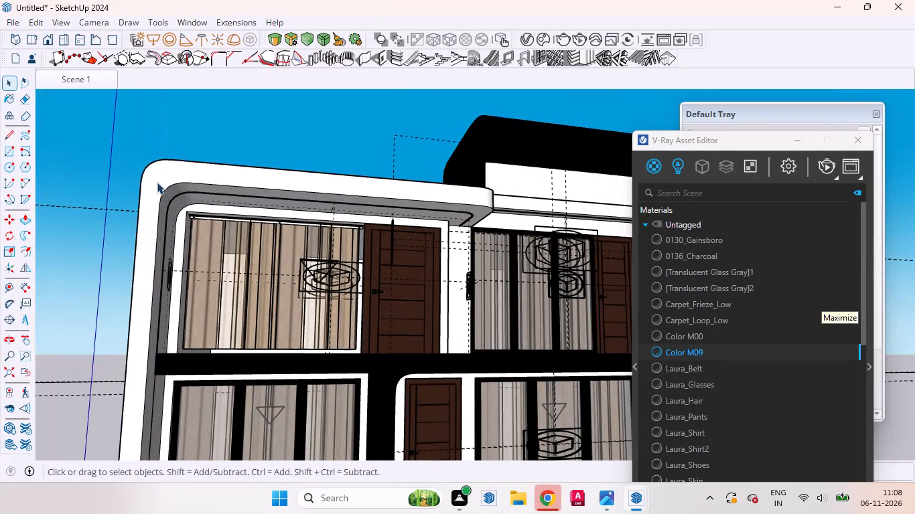
scroll(303, 247, up, 6)
scroll(306, 254, down, 1)
scroll(336, 226, up, 4)
click(383, 250)
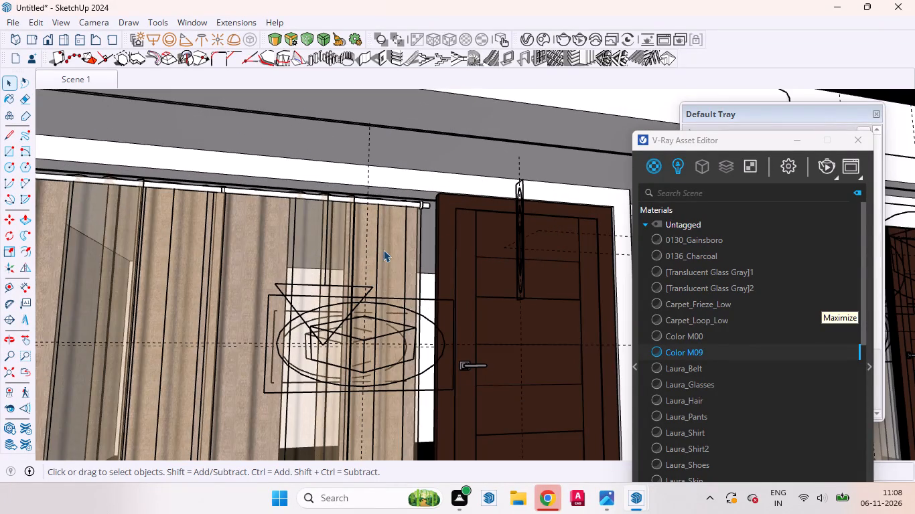
scroll(360, 292, down, 5)
scroll(322, 254, down, 3)
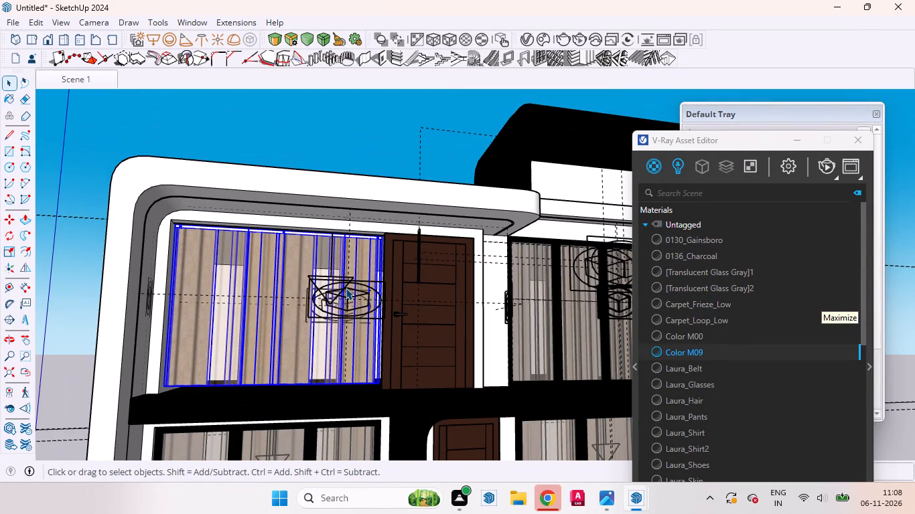
key(s)
scroll(391, 298, up, 8)
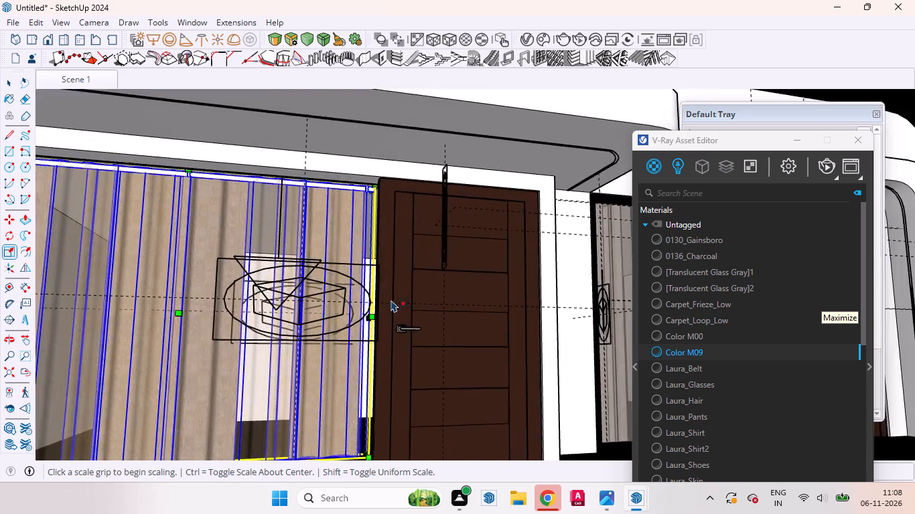
scroll(391, 300, up, 3)
middle_drag(369, 329, 459, 351)
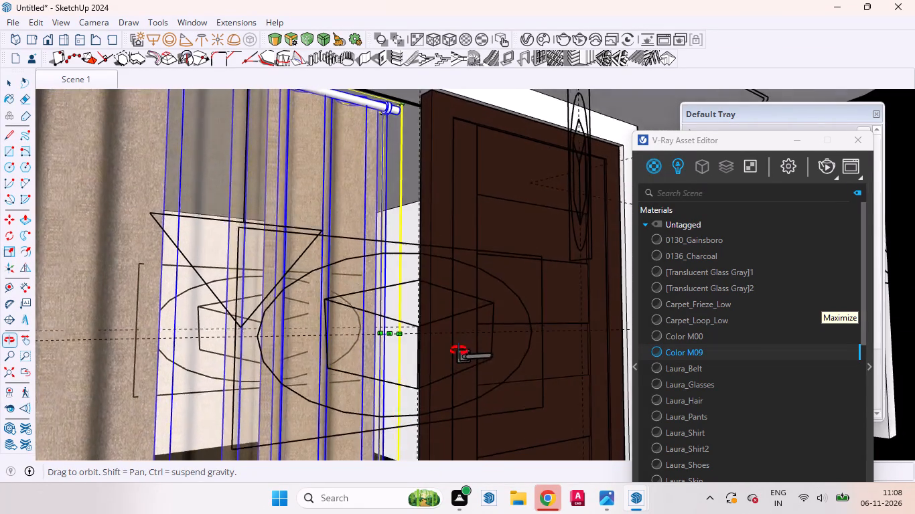
middle_drag(459, 351, 445, 363)
scroll(371, 315, up, 7)
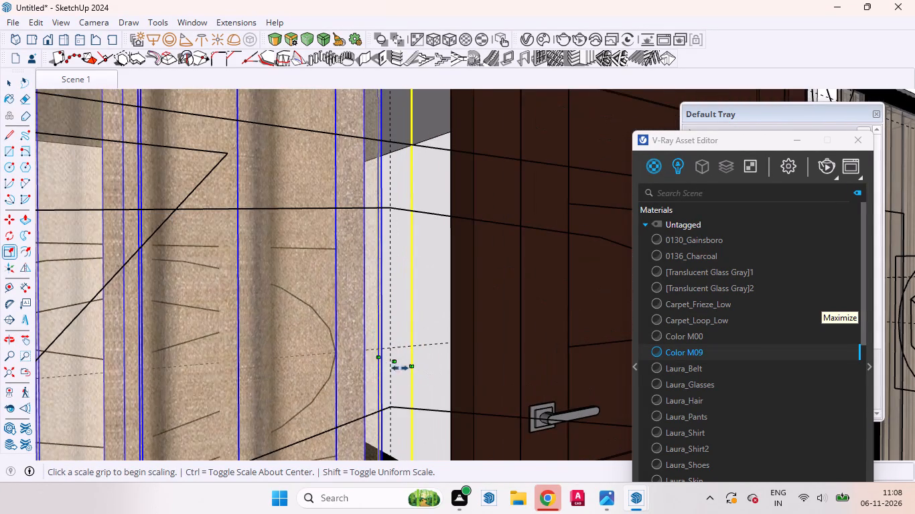
drag(394, 356, 426, 345)
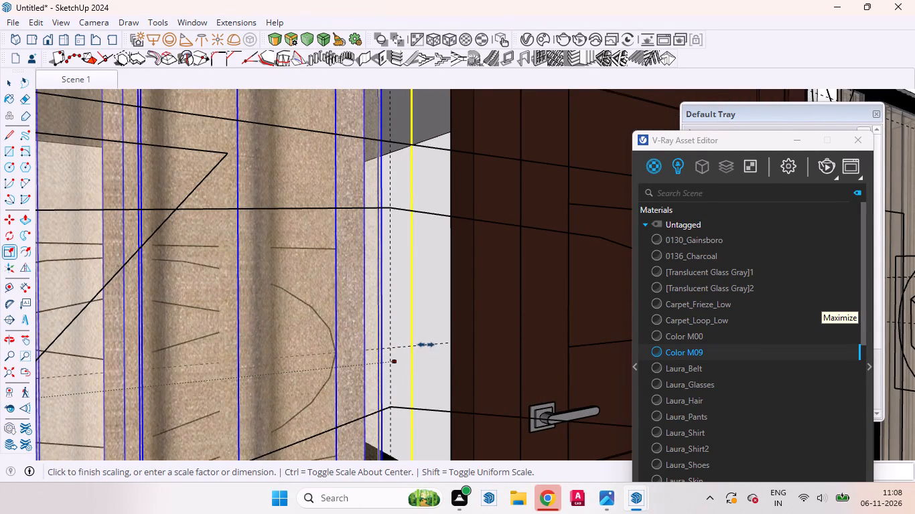
drag(426, 345, 441, 337)
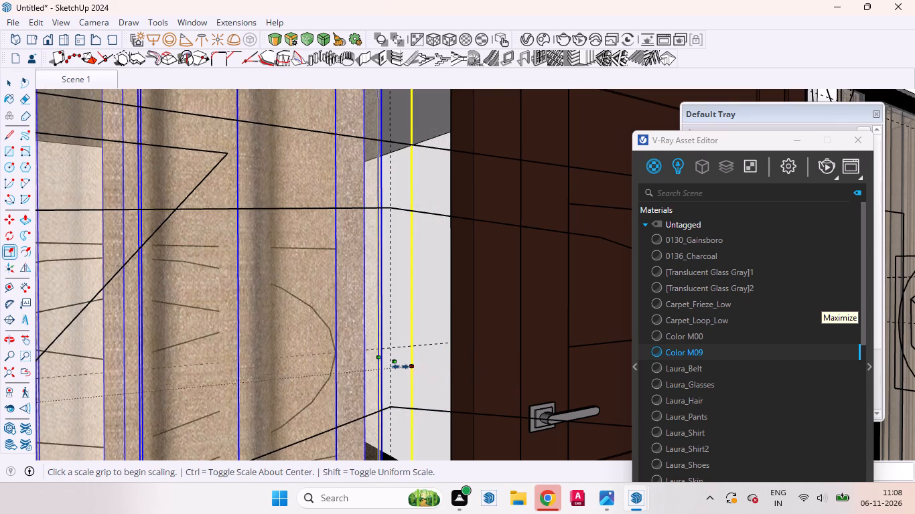
middle_drag(391, 367, 434, 371)
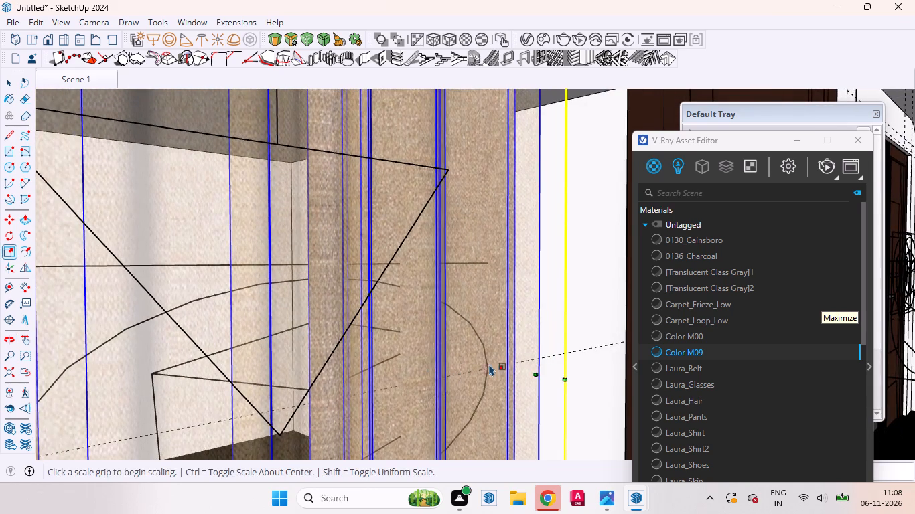
drag(539, 371, 549, 365)
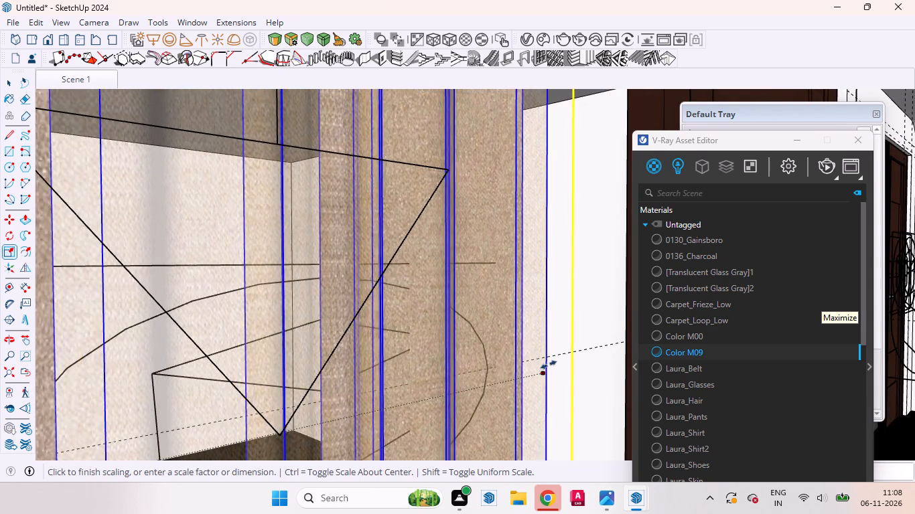
drag(549, 365, 563, 361)
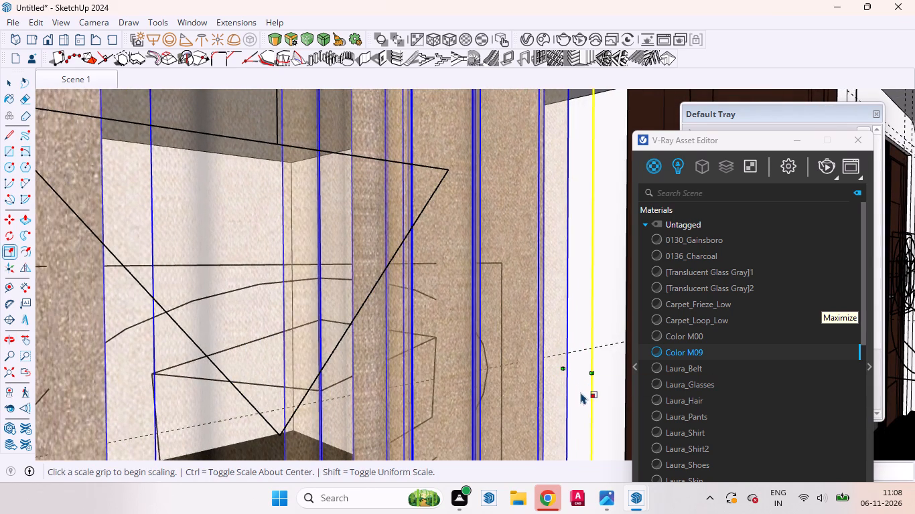
middle_drag(588, 400, 462, 414)
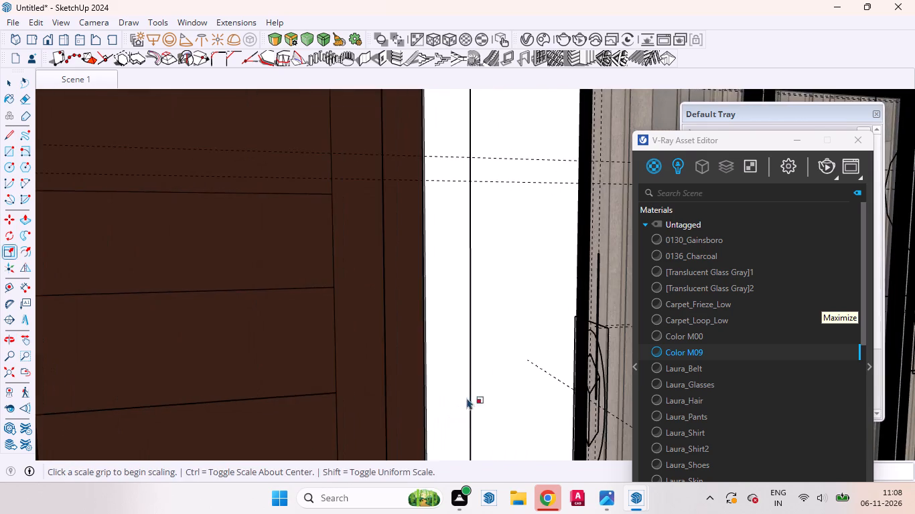
scroll(474, 343, down, 17)
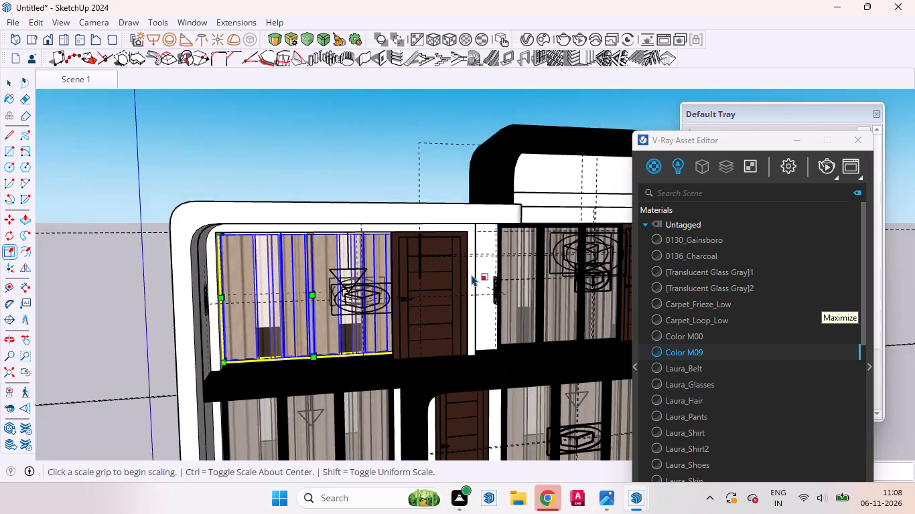
Unhide the black frame of the upper-floor three-panel window beside the wooden door and clear the selection.
scroll(472, 274, down, 1)
scroll(336, 366, down, 1)
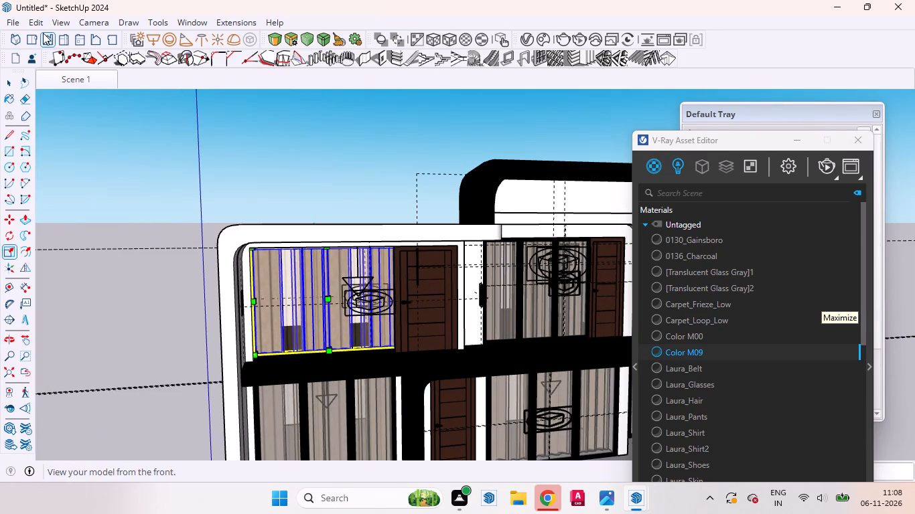
click(35, 27)
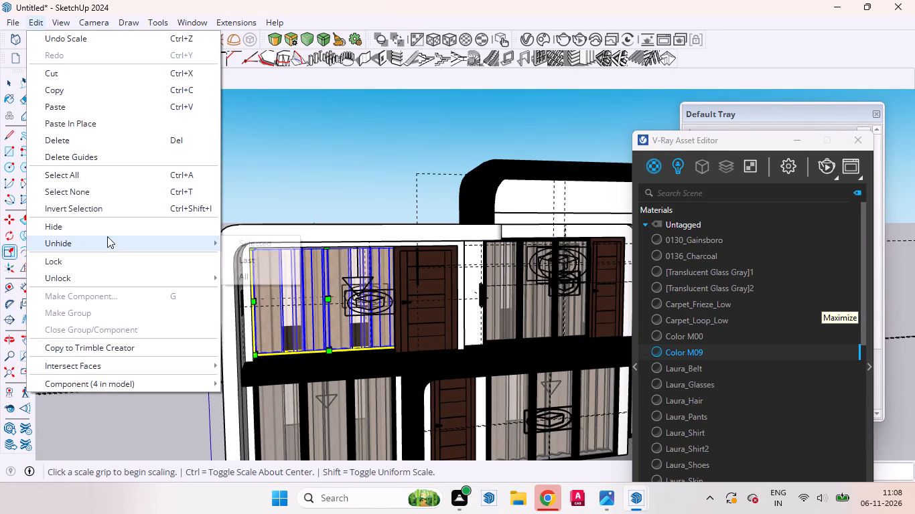
click(263, 271)
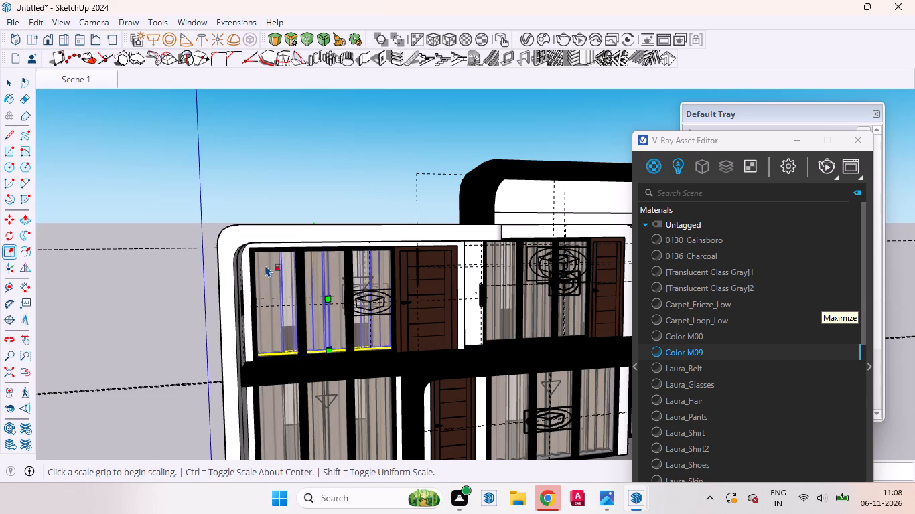
click(11, 86)
click(124, 147)
Delete the long horizontal construction guides that extend past the side of the house.
scroll(194, 237, down, 5)
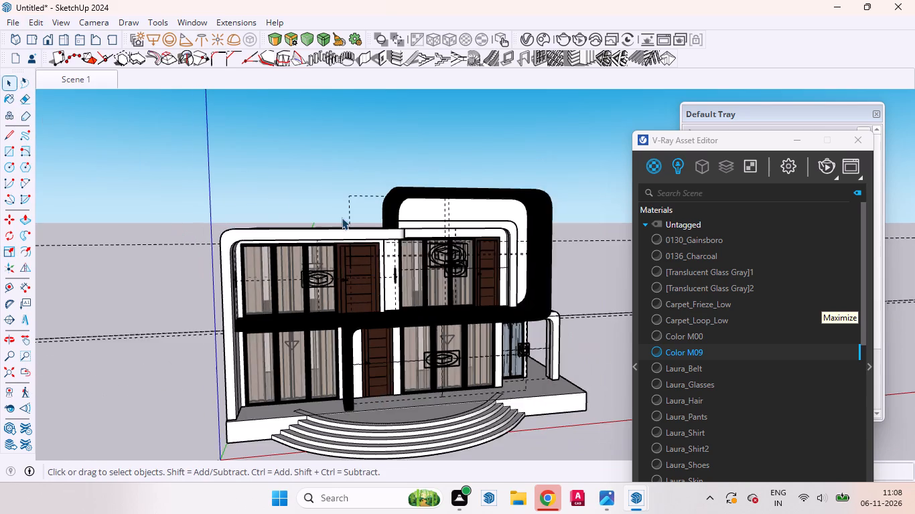
scroll(342, 218, down, 5)
middle_drag(602, 366, 558, 327)
scroll(559, 326, up, 4)
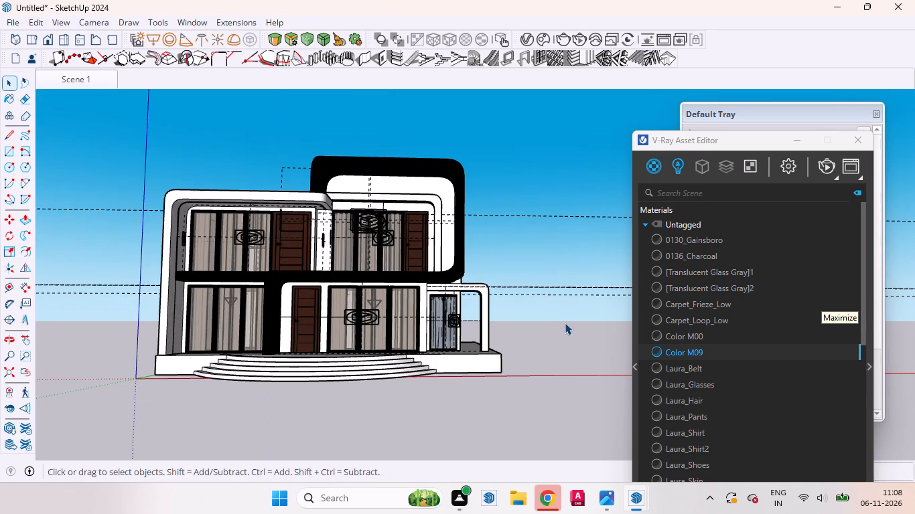
drag(567, 323, 535, 124)
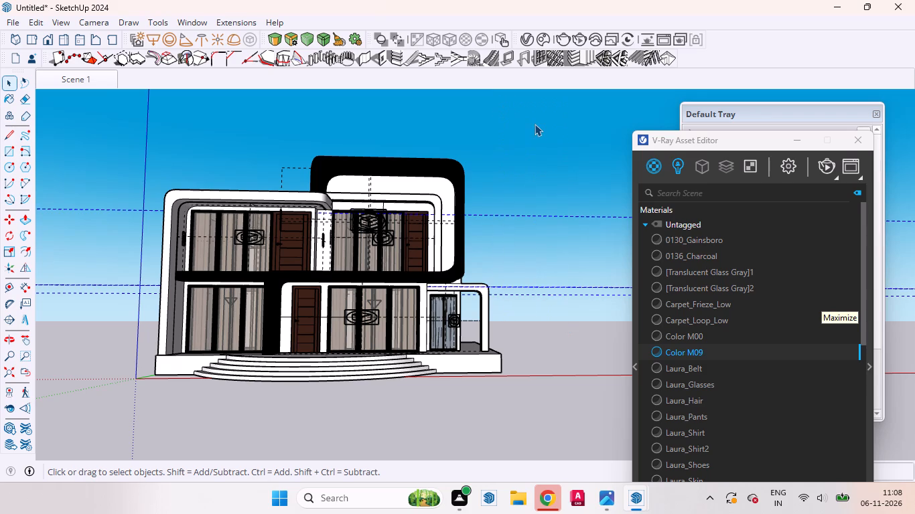
key(Delete)
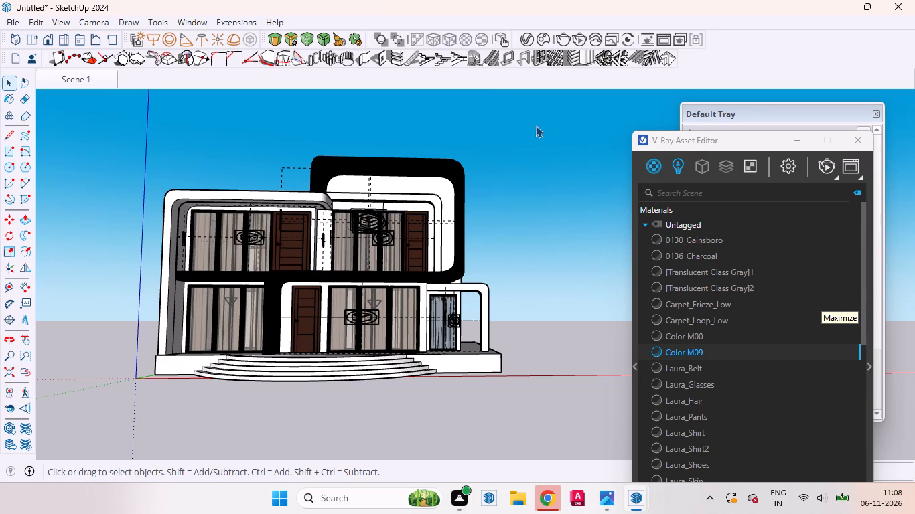
Examine the front facade's windows, curtains and soffits up close and from a low angle.
scroll(403, 213, down, 2)
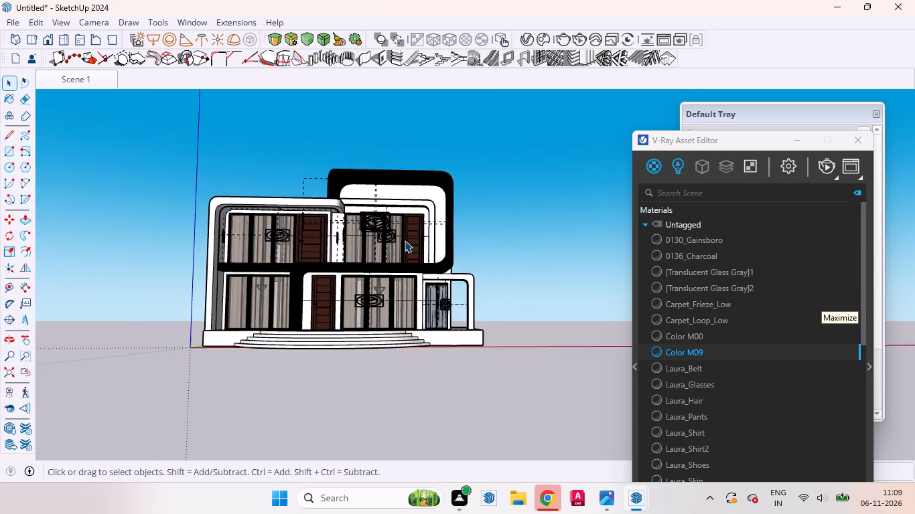
scroll(405, 240, down, 1)
scroll(287, 234, up, 10)
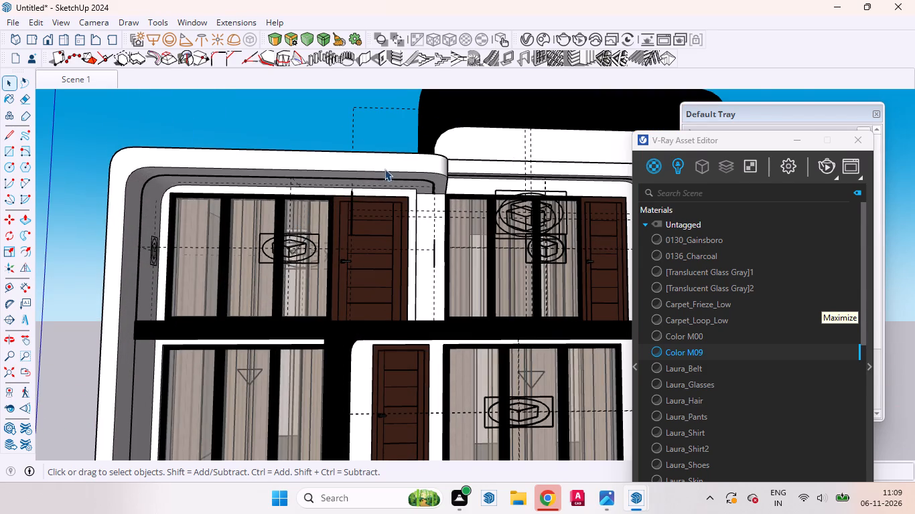
scroll(430, 204, up, 5)
scroll(431, 177, down, 6)
middle_drag(423, 179, 366, 163)
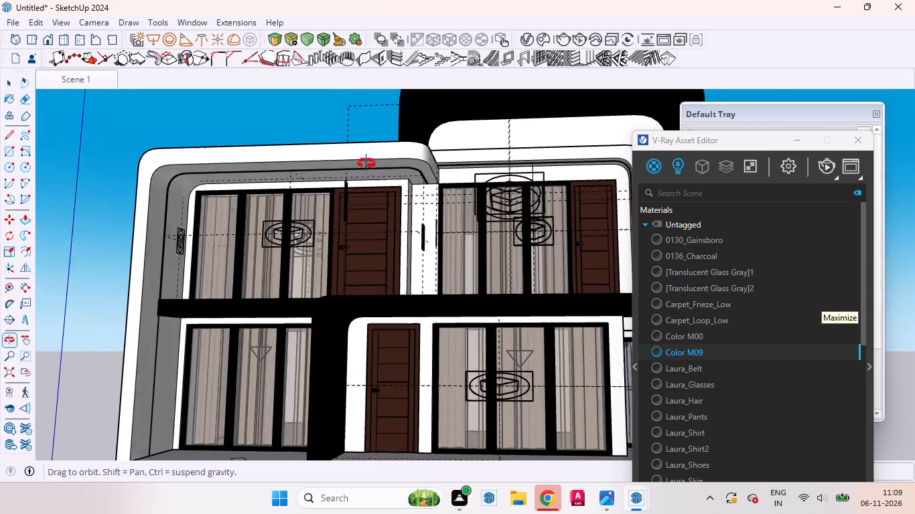
middle_drag(366, 163, 344, 159)
scroll(344, 159, up, 3)
scroll(348, 164, down, 2)
scroll(348, 165, up, 1)
scroll(348, 165, down, 7)
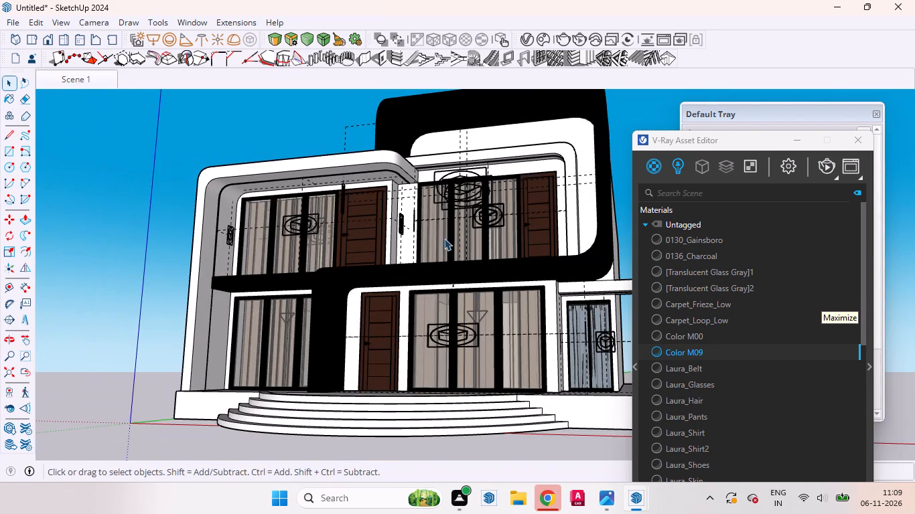
middle_drag(490, 333, 510, 369)
Return to the saved Scene 1 camera view.
click(65, 83)
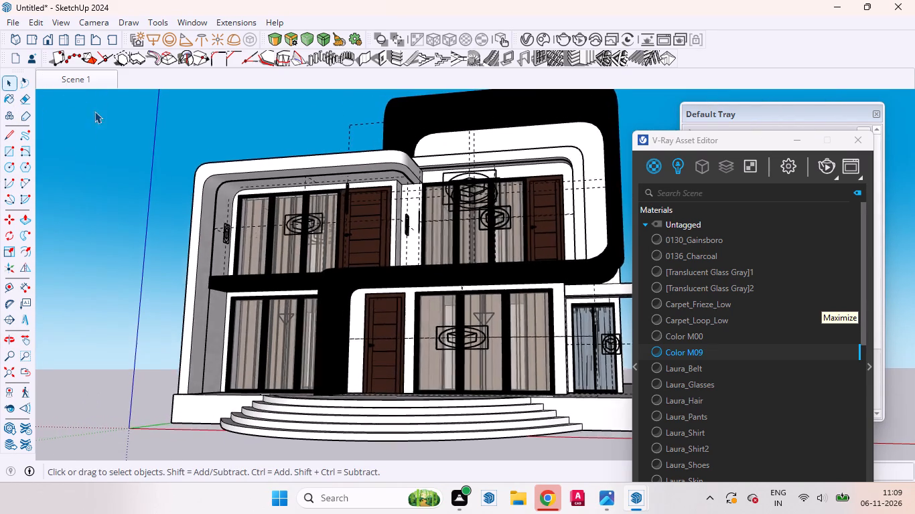
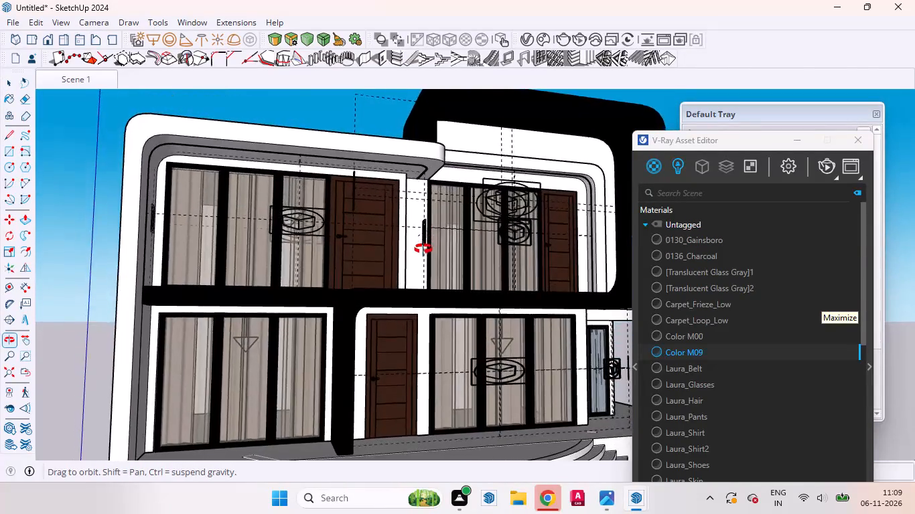
Examine the front facade, focusing on the upper-floor windows, their soffits and the existing light fixtures.
scroll(334, 211, down, 5)
scroll(449, 272, up, 9)
middle_drag(539, 296, 530, 296)
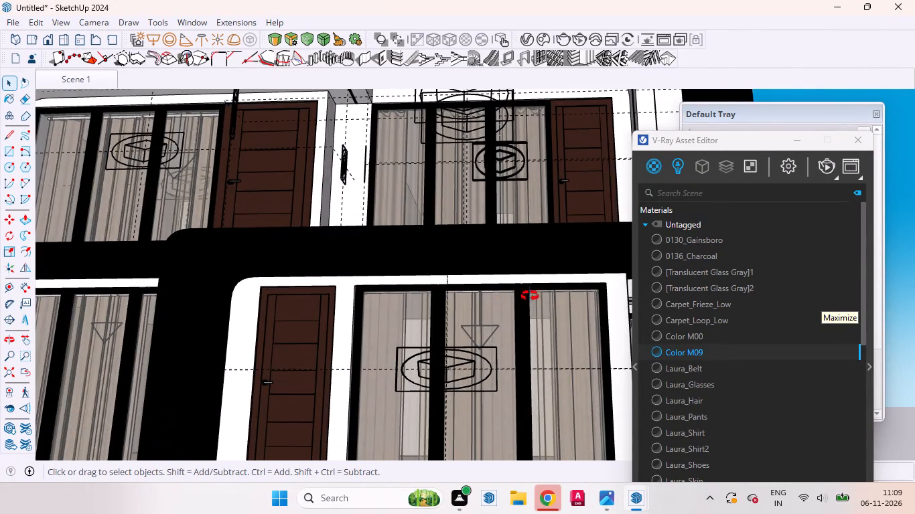
middle_drag(530, 296, 551, 355)
scroll(553, 349, down, 4)
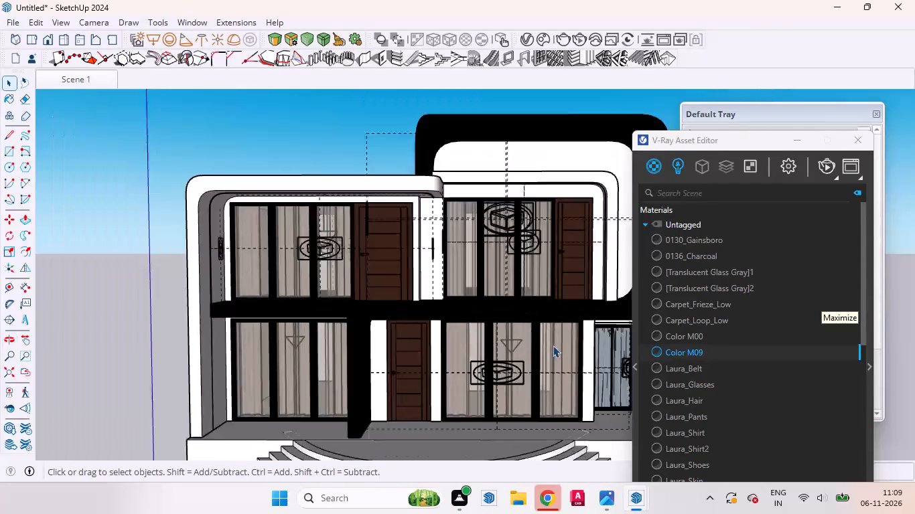
scroll(553, 345, down, 5)
scroll(553, 344, up, 1)
scroll(553, 344, down, 1)
scroll(482, 282, up, 5)
scroll(482, 282, down, 5)
scroll(541, 280, up, 3)
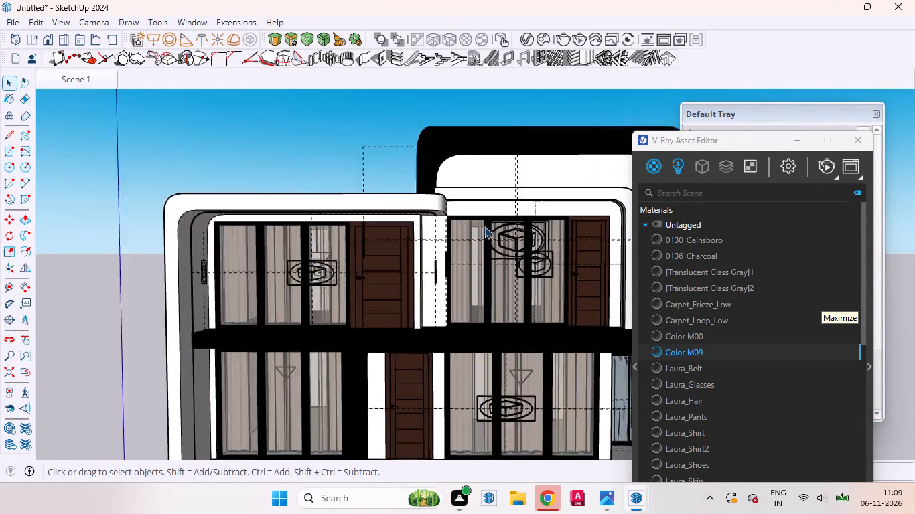
scroll(484, 226, up, 7)
scroll(494, 226, down, 1)
scroll(499, 226, up, 10)
middle_drag(568, 278, 500, 286)
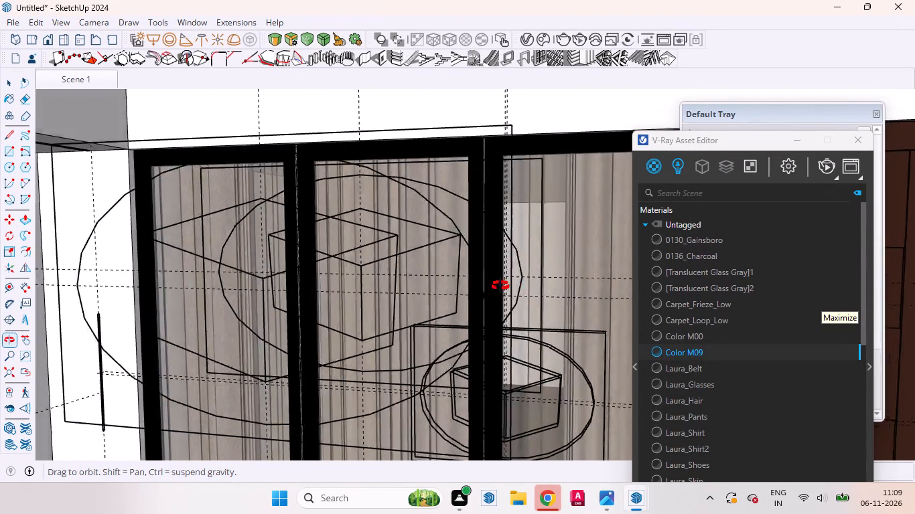
middle_drag(500, 286, 435, 203)
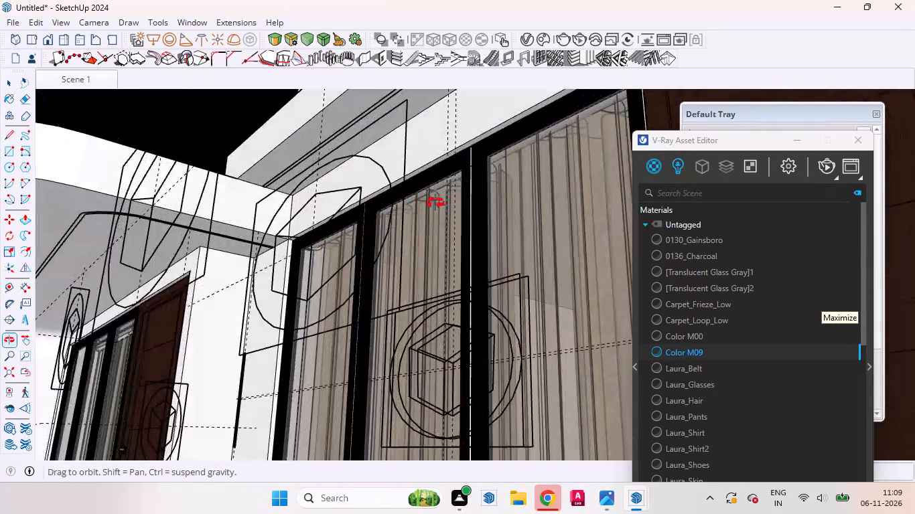
middle_drag(435, 203, 437, 162)
scroll(551, 319, down, 9)
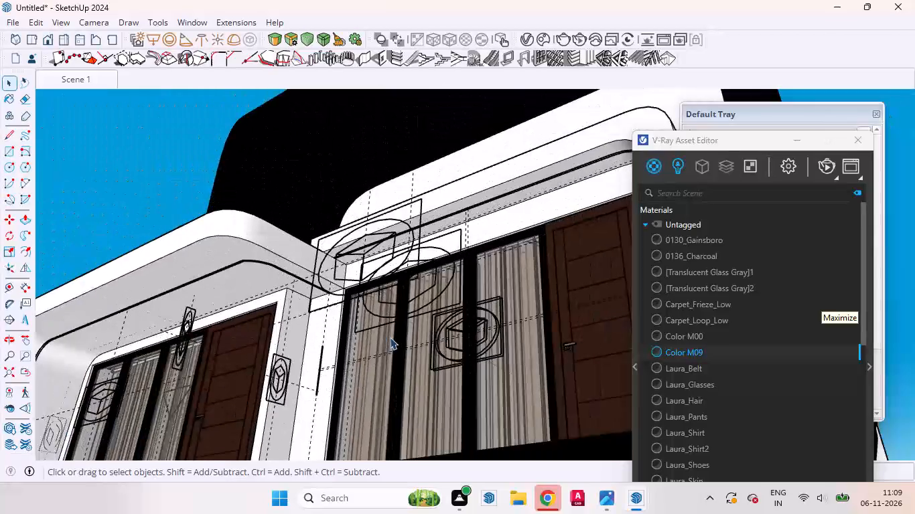
middle_drag(391, 338, 574, 351)
scroll(558, 347, up, 7)
scroll(557, 347, down, 5)
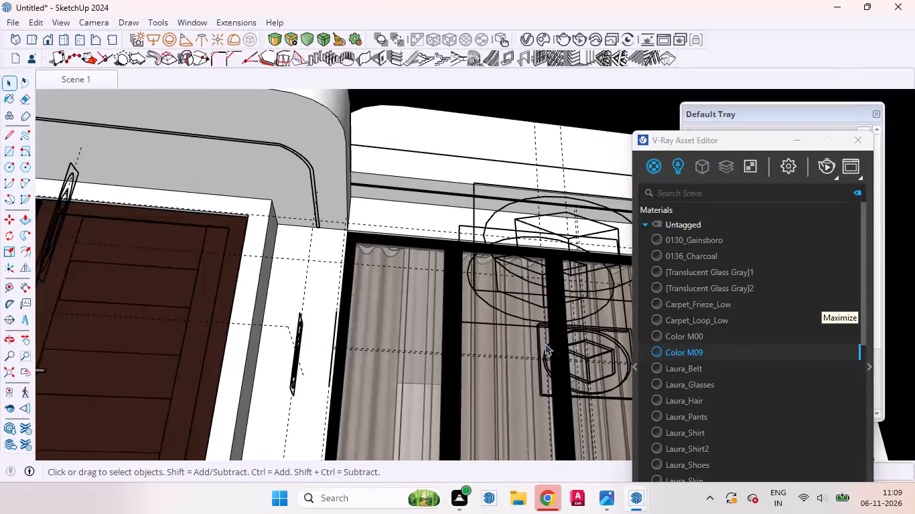
middle_drag(506, 356, 606, 438)
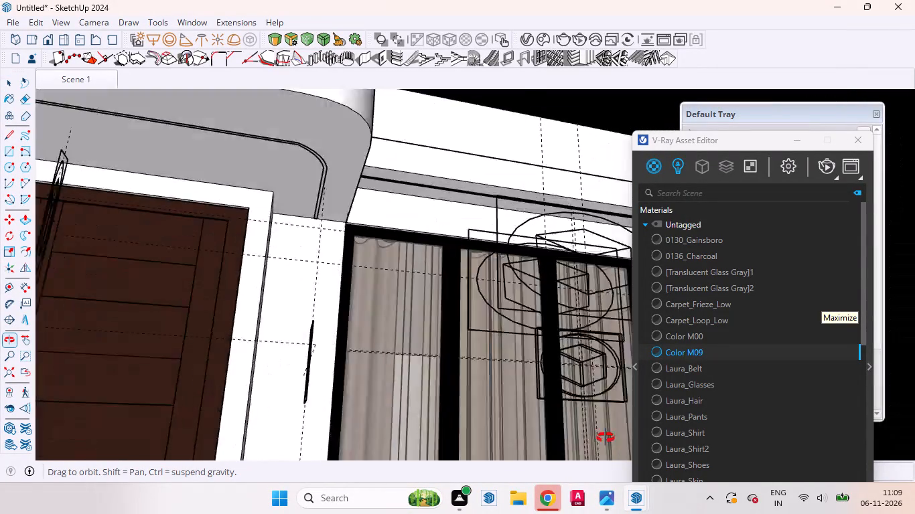
middle_drag(606, 438, 640, 487)
scroll(512, 438, down, 14)
scroll(501, 420, up, 11)
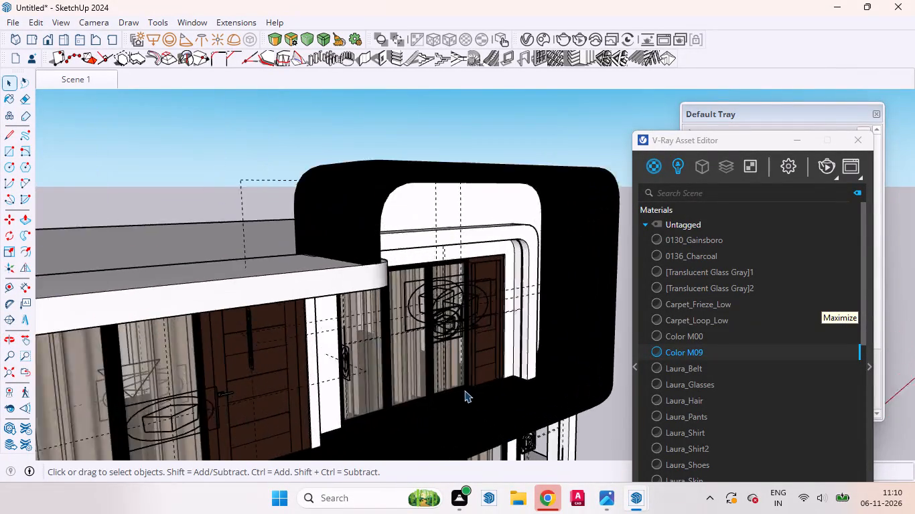
Hide the black-framed glass window component in front of the curtains in the upper-floor opening beneath the tall black surround.
scroll(464, 390, up, 13)
middle_drag(448, 367, 388, 355)
scroll(447, 367, up, 1)
scroll(385, 341, down, 3)
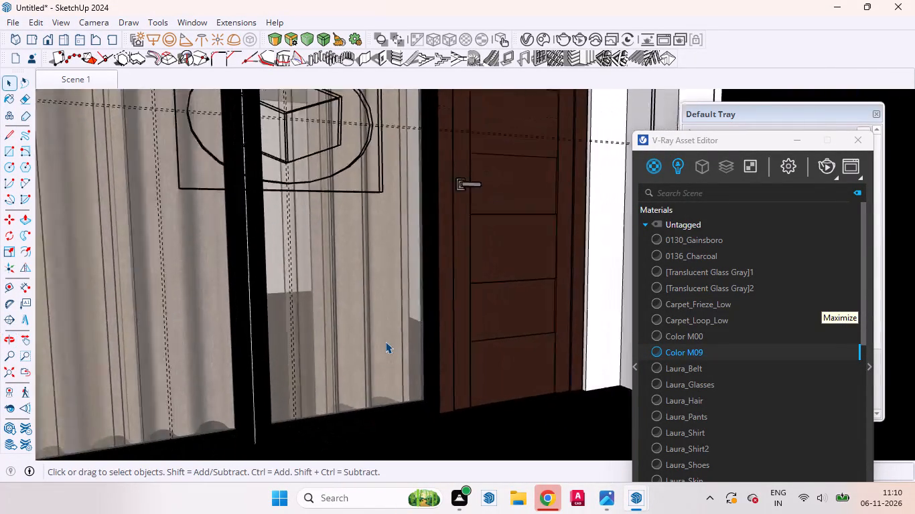
scroll(385, 341, down, 7)
scroll(322, 373, up, 11)
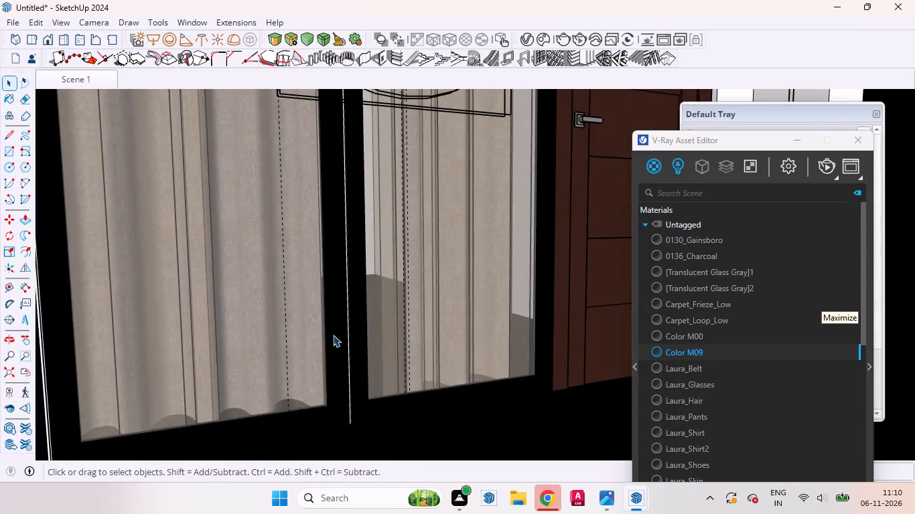
click(333, 335)
right_click(333, 335)
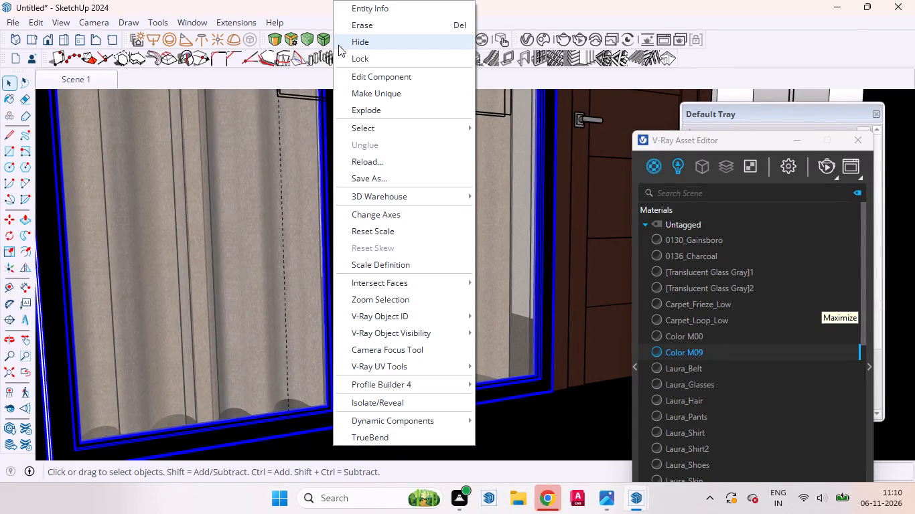
click(338, 45)
Move the exposed curtain and its rod deeper into the opening, away from the soffit's front edge.
scroll(535, 377, down, 11)
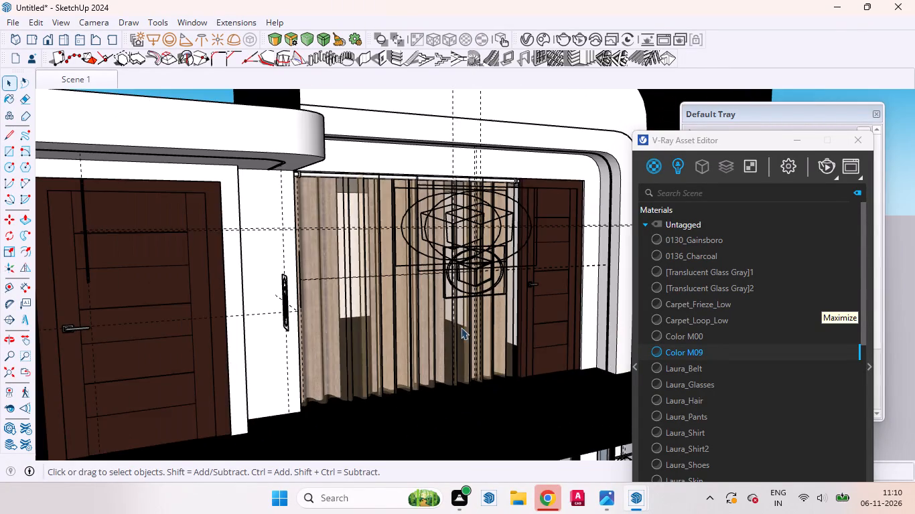
scroll(425, 296, up, 6)
middle_drag(562, 357, 486, 339)
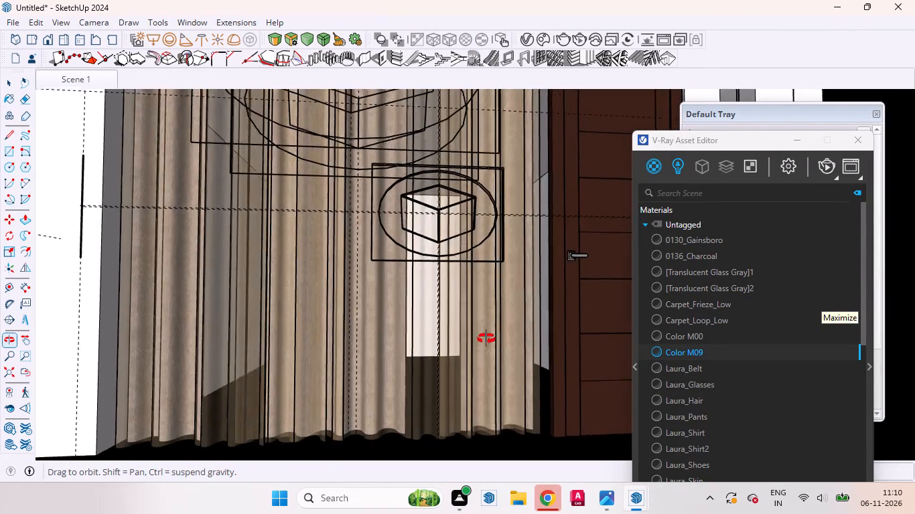
middle_drag(486, 339, 502, 371)
scroll(504, 369, down, 12)
middle_drag(500, 377, 388, 298)
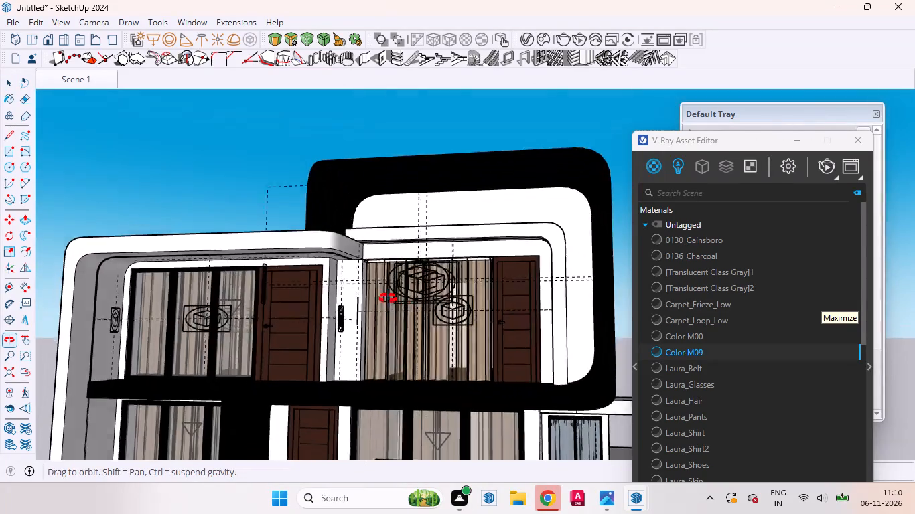
middle_drag(388, 298, 340, 275)
scroll(507, 272, up, 10)
scroll(428, 238, up, 4)
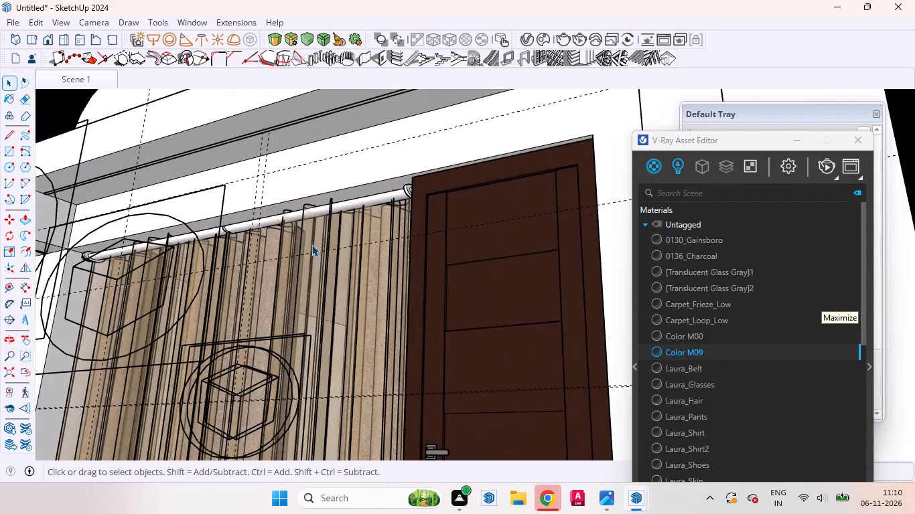
scroll(288, 224, up, 14)
middle_drag(289, 225, 165, 278)
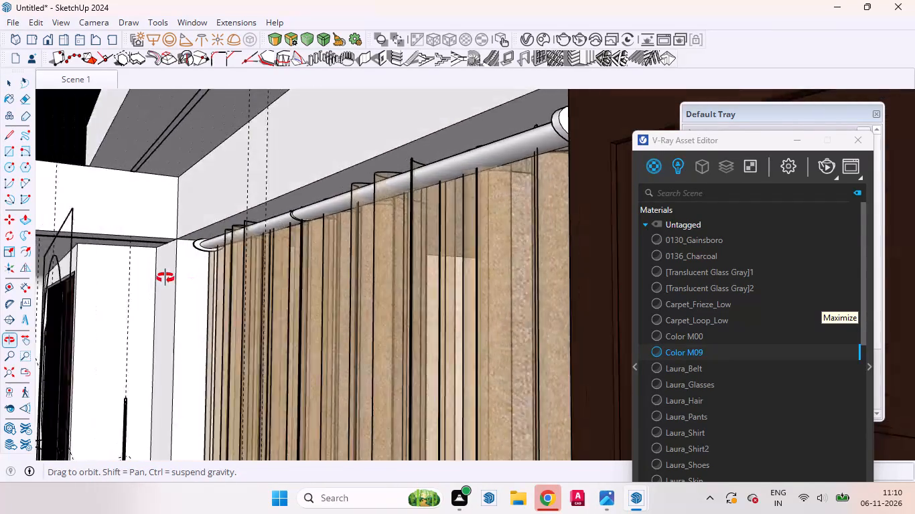
middle_drag(165, 278, 177, 242)
scroll(353, 256, up, 6)
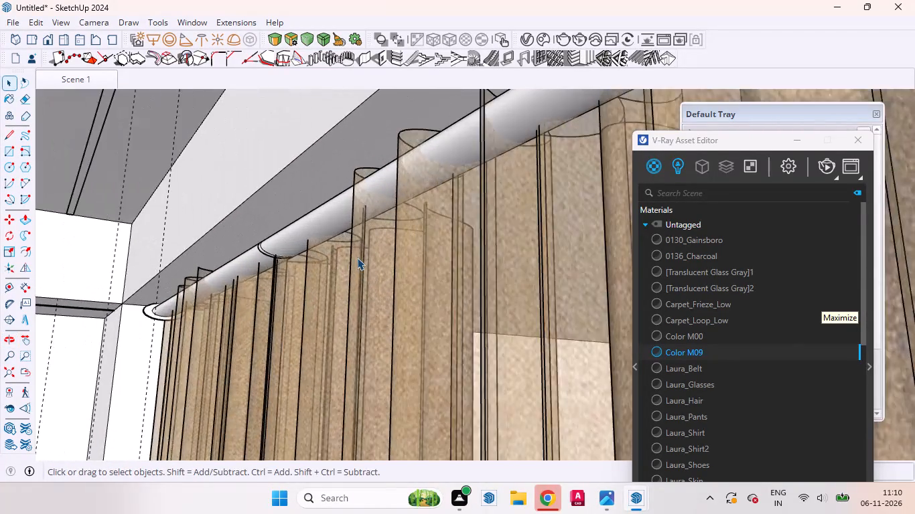
scroll(357, 258, up, 8)
middle_drag(353, 253, 303, 254)
click(291, 238)
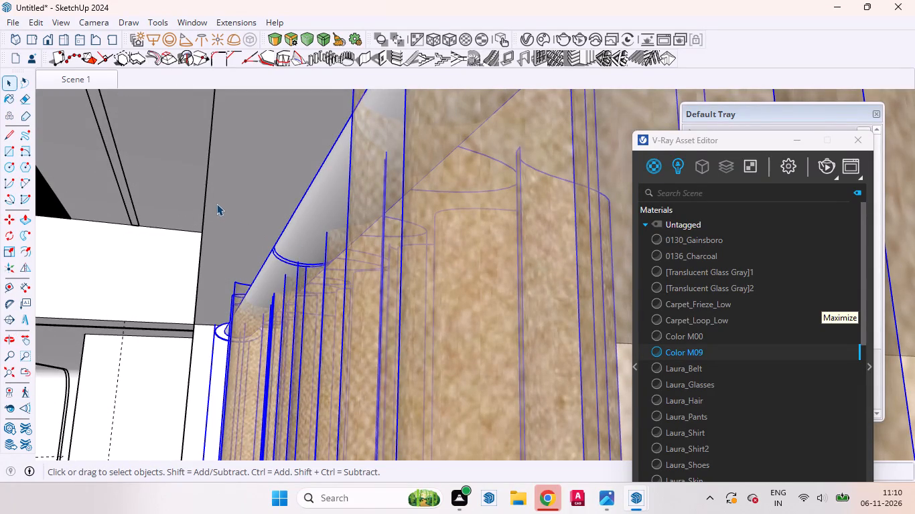
key(t)
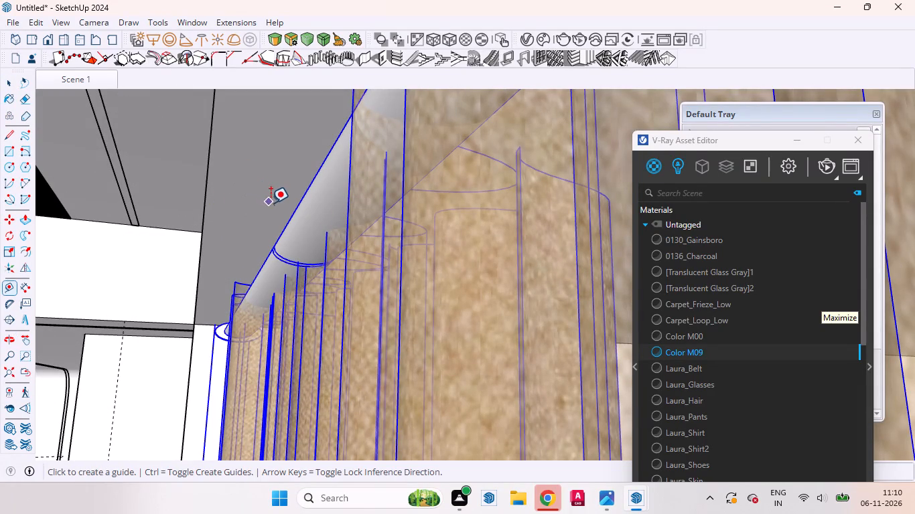
key(space)
text(m)
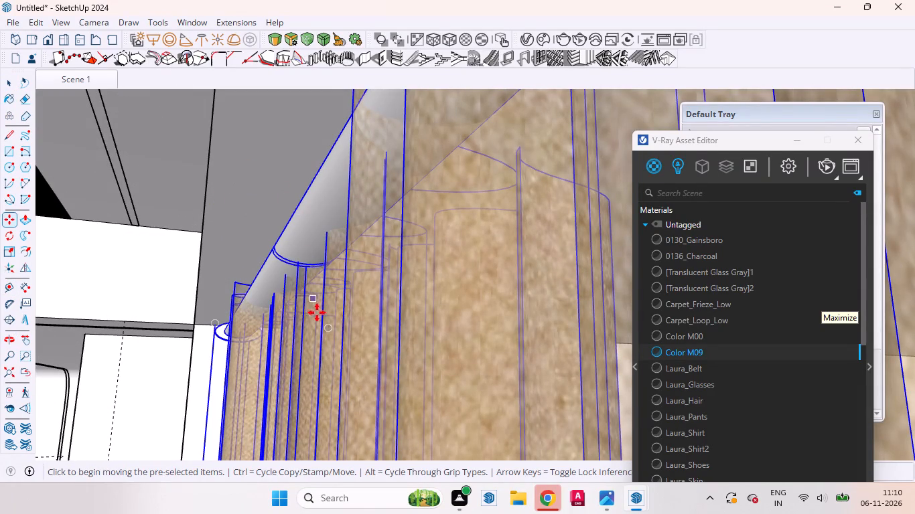
scroll(216, 378, up, 8)
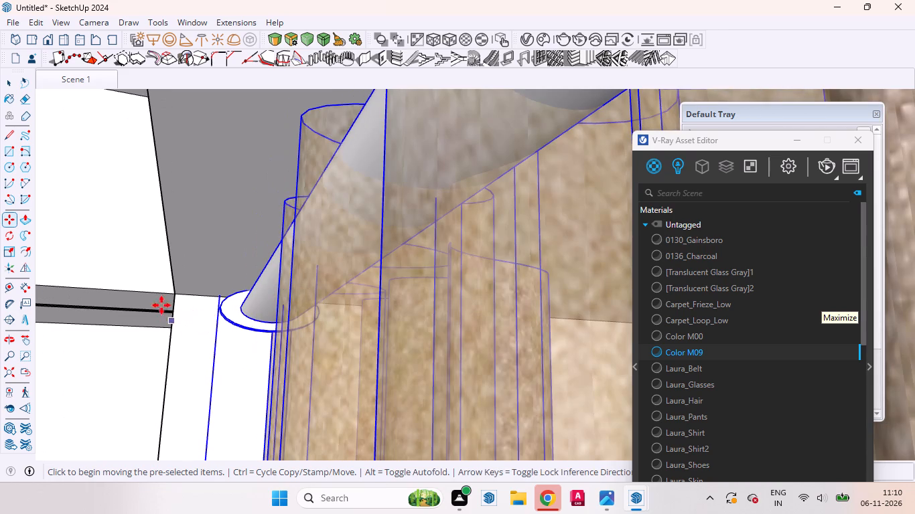
click(177, 292)
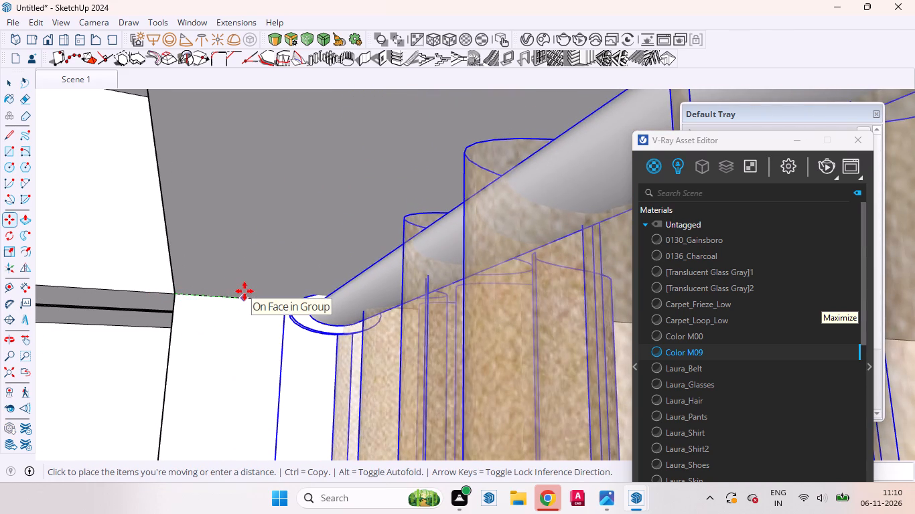
click(244, 291)
key(space)
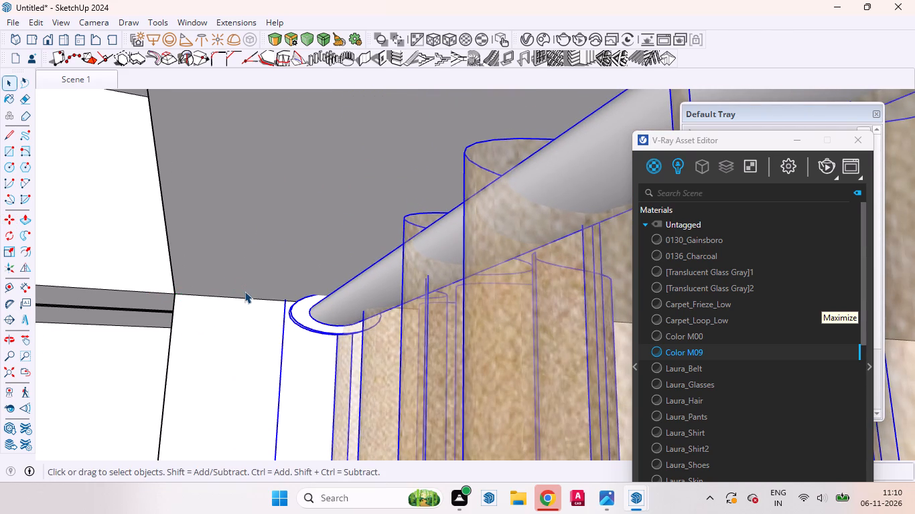
Place a guide on the soffit above the curtain, about 6 1/2" in from its front edge.
text(t)
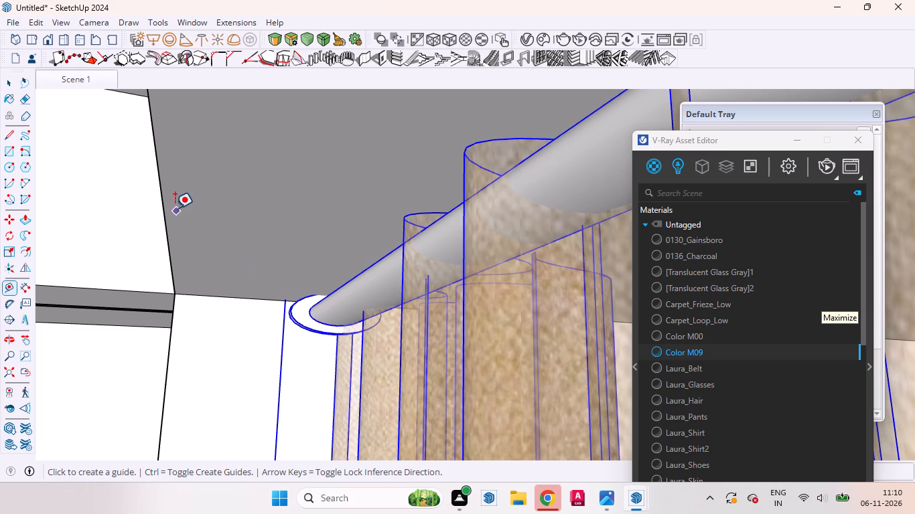
click(167, 213)
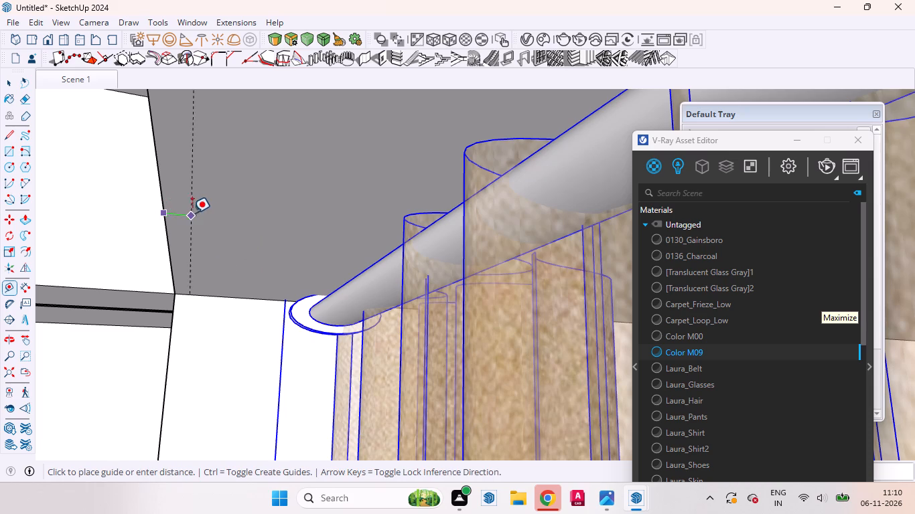
click(322, 236)
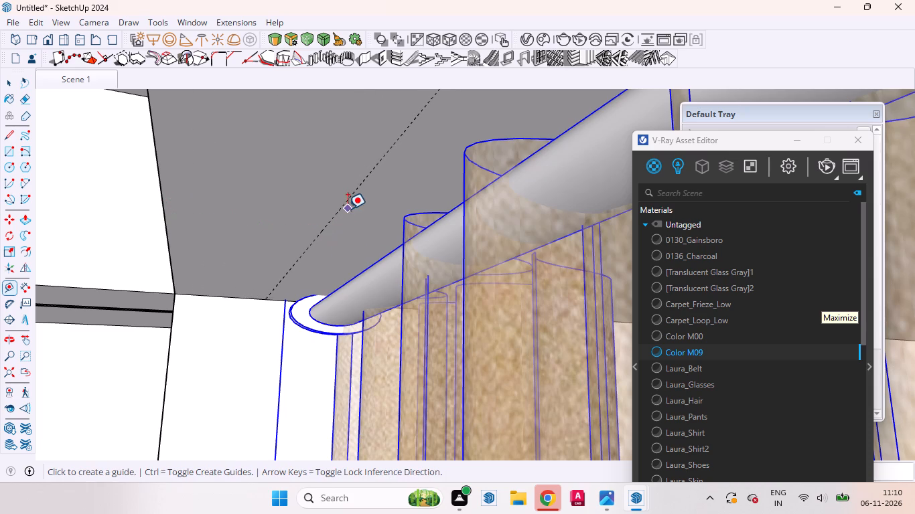
Add a second soffit guide offset 1" from the first one, toward the front edge.
click(344, 207)
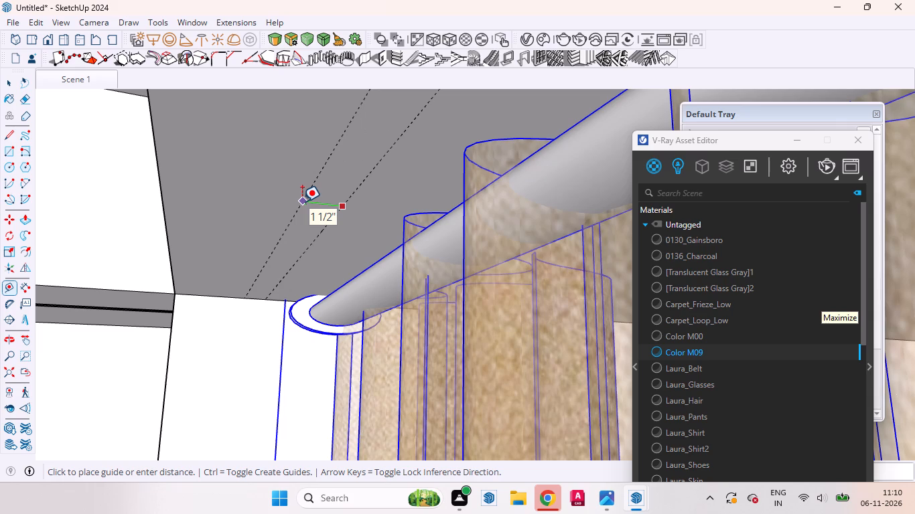
key(1)
key(Return)
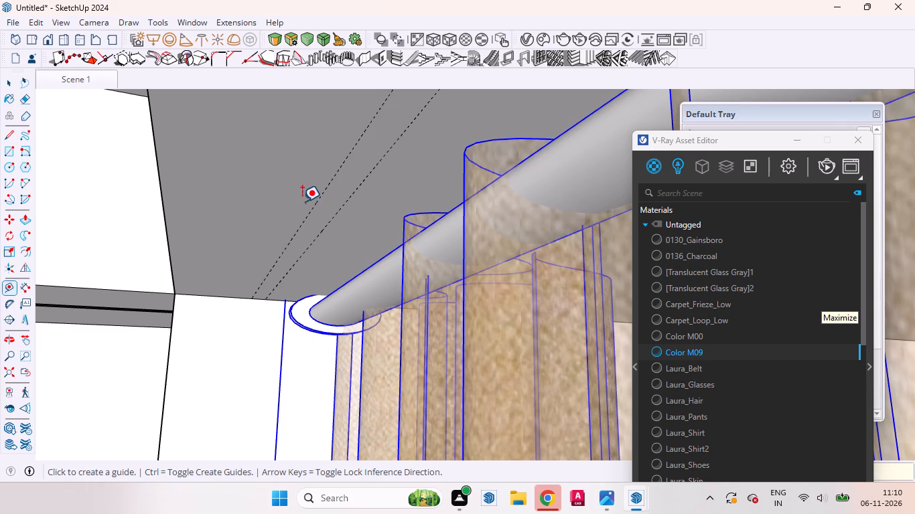
key(space)
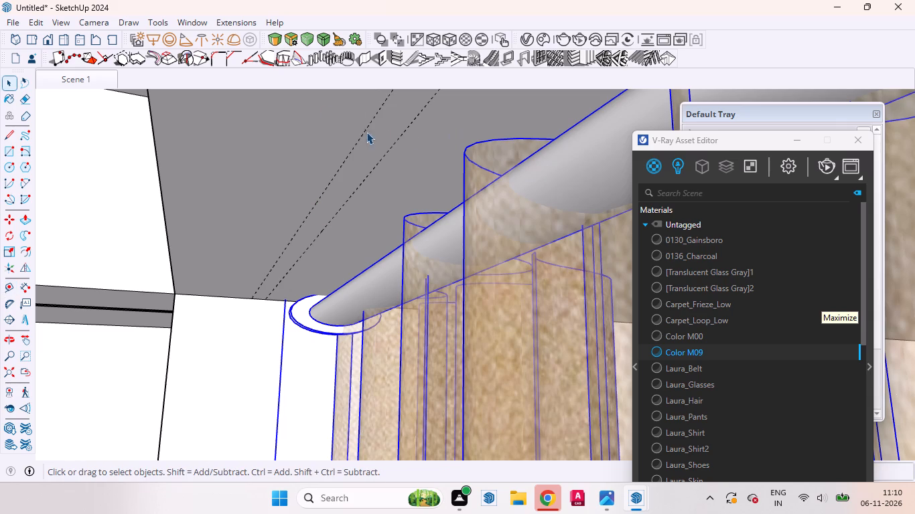
Draw a V-Ray rectangle light on the soffit between the two guides, spanning the upper-floor opening above the curtains from end to end.
click(155, 42)
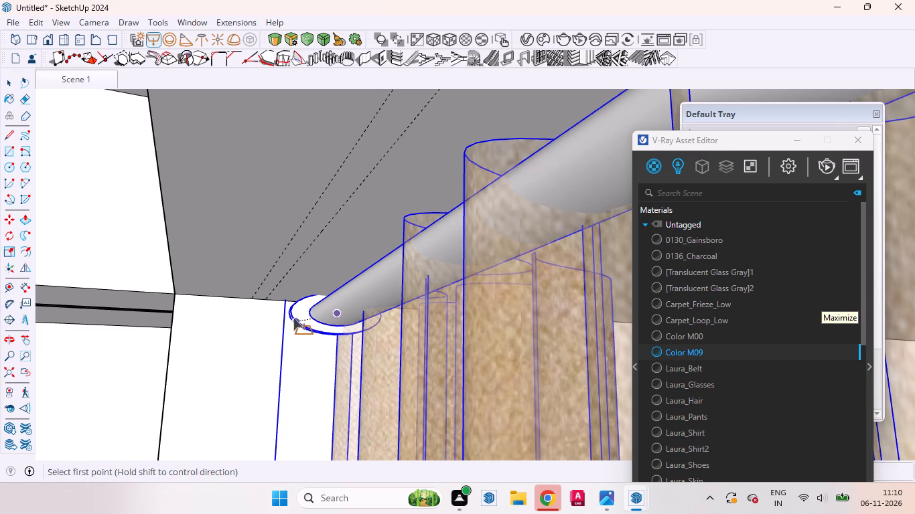
click(267, 303)
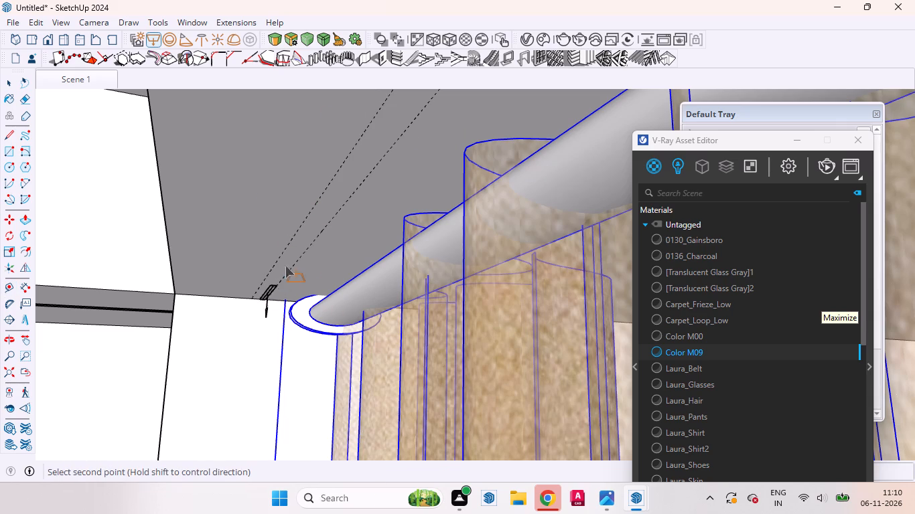
middle_drag(297, 234, 349, 246)
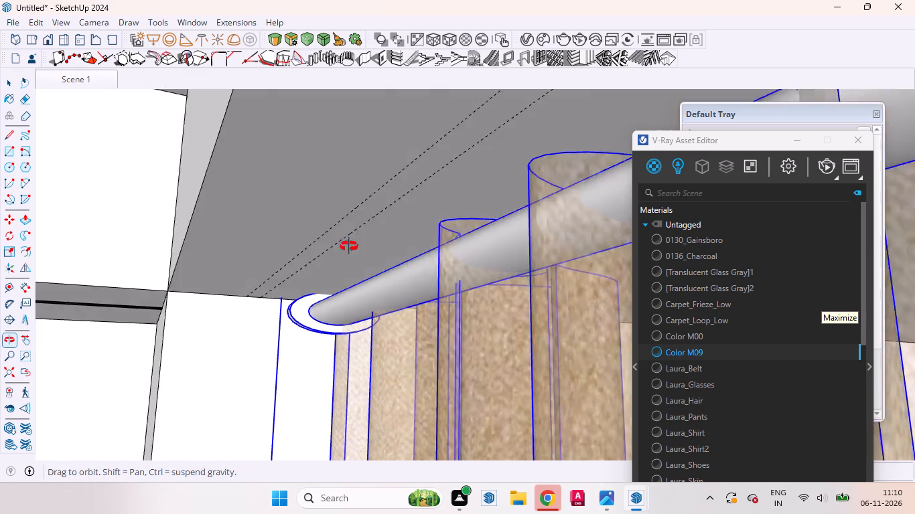
middle_drag(349, 246, 431, 257)
scroll(442, 238, down, 20)
scroll(442, 238, down, 1)
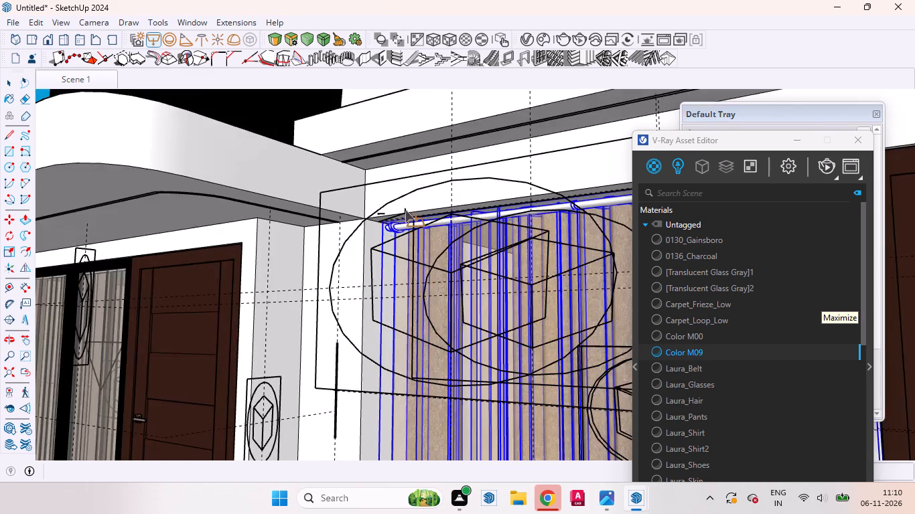
middle_drag(418, 226, 491, 217)
scroll(484, 218, down, 11)
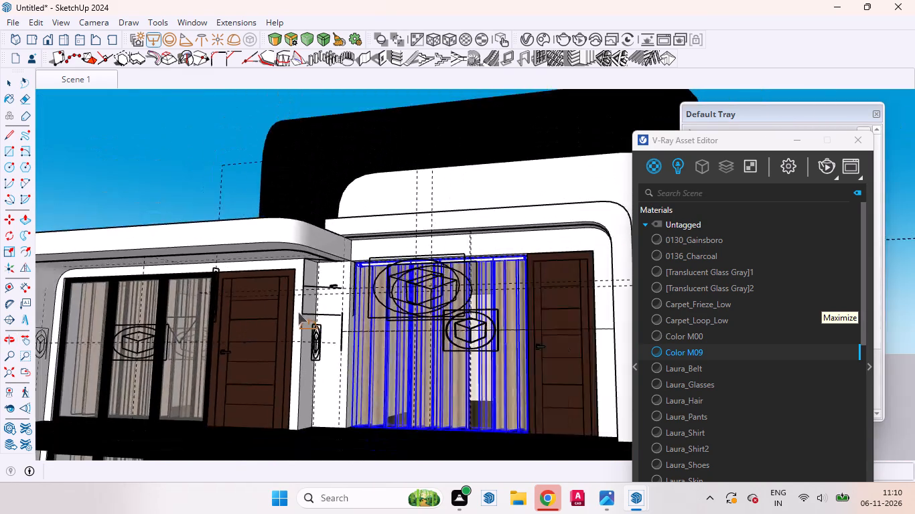
scroll(300, 310, down, 3)
scroll(459, 292, up, 12)
scroll(470, 264, down, 1)
scroll(470, 264, up, 5)
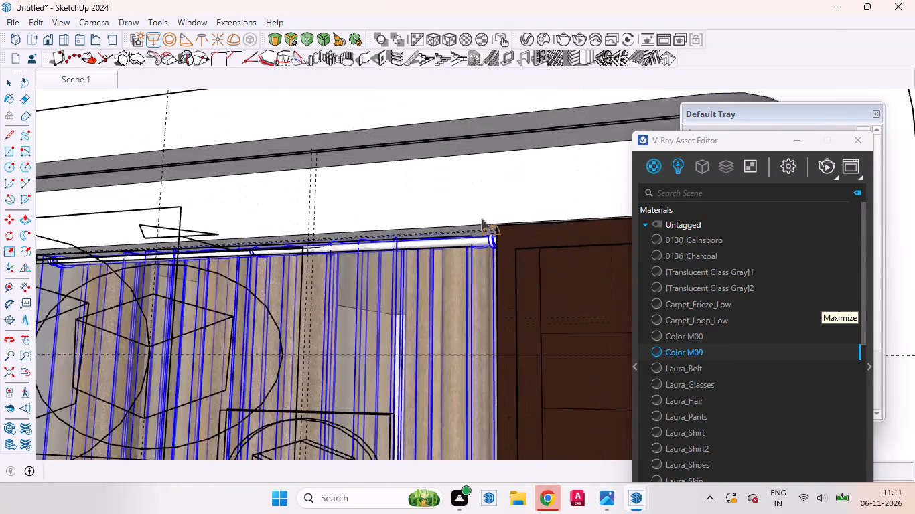
scroll(481, 218, up, 9)
scroll(495, 228, down, 1)
scroll(495, 228, up, 11)
scroll(506, 241, down, 1)
scroll(506, 241, up, 4)
middle_drag(534, 258, 534, 247)
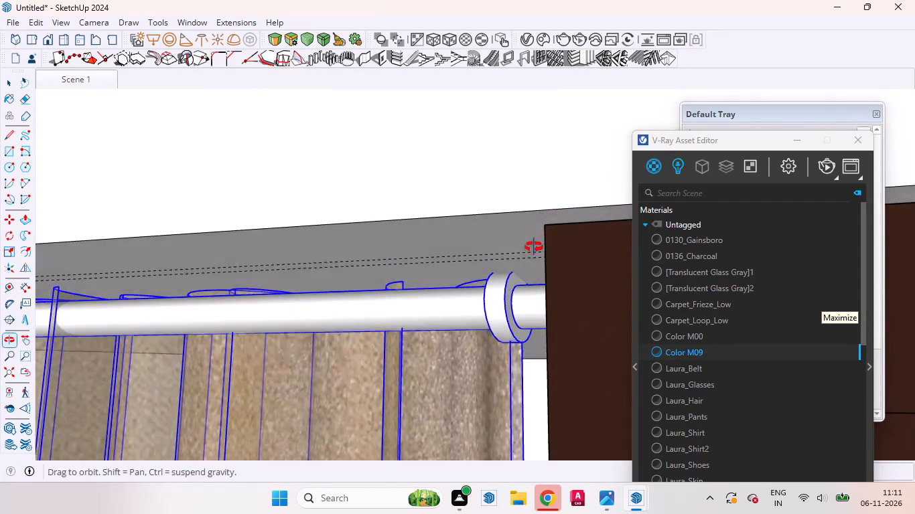
middle_drag(534, 247, 604, 192)
scroll(612, 256, up, 5)
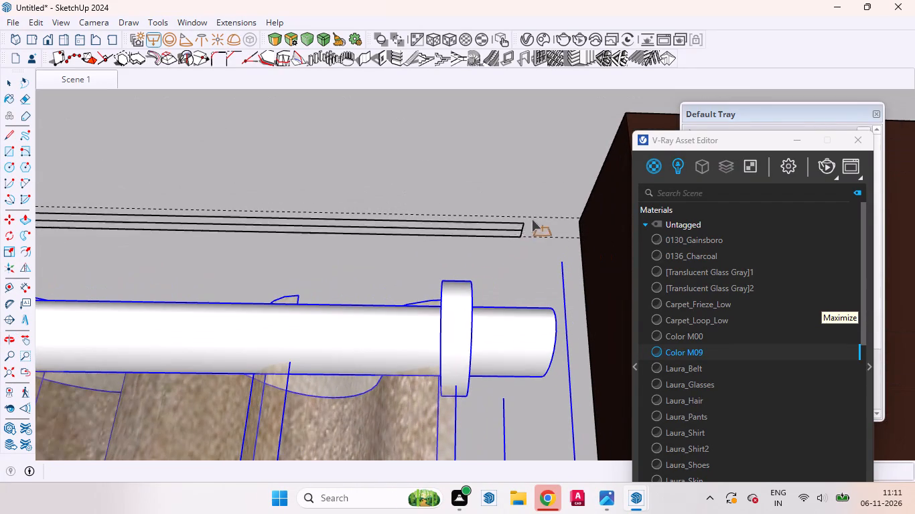
scroll(565, 217, up, 5)
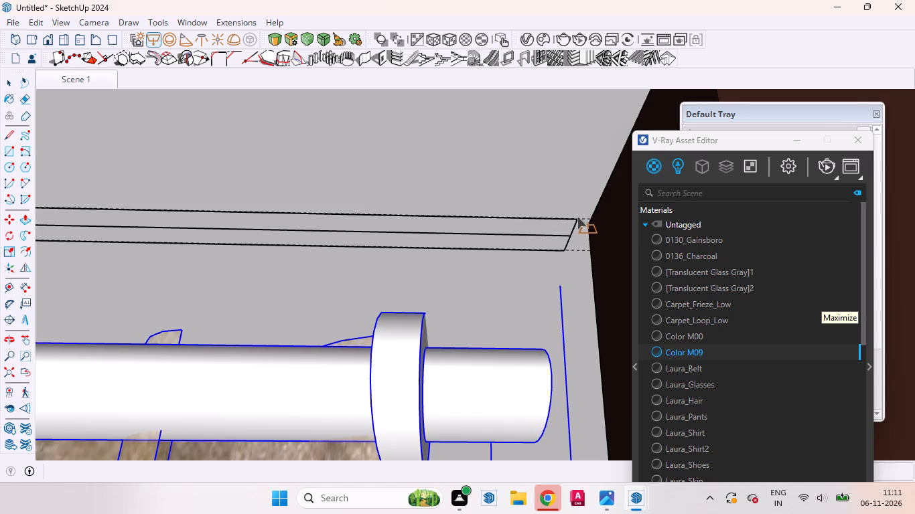
click(577, 217)
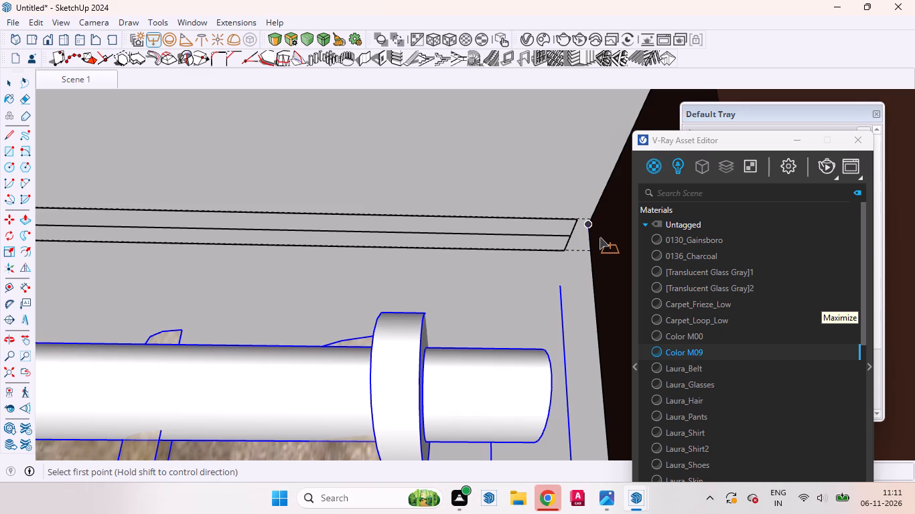
key(space)
Unhide the last hidden object, the black-framed glass window in front of the upper-floor curtains, and clear the curtain selection.
scroll(596, 251, down, 3)
scroll(531, 257, down, 5)
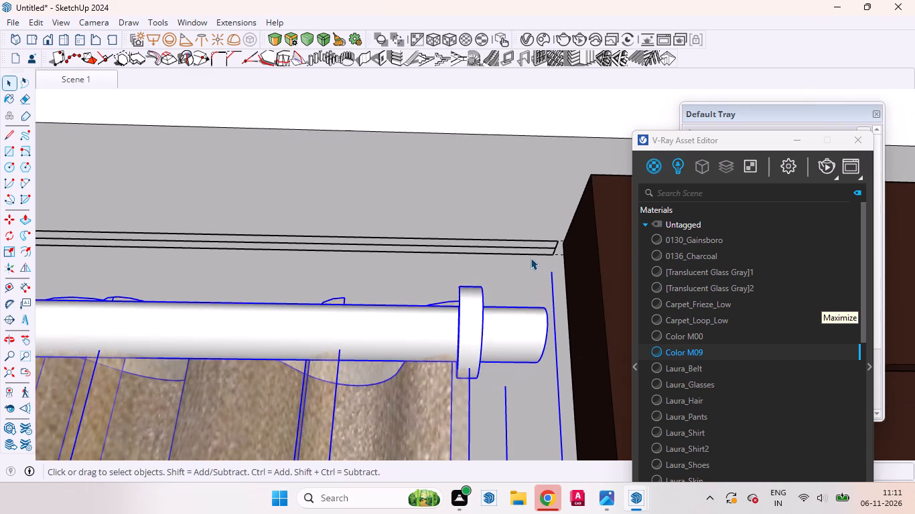
middle_drag(531, 272, 581, 447)
scroll(579, 396, down, 20)
scroll(579, 396, down, 6)
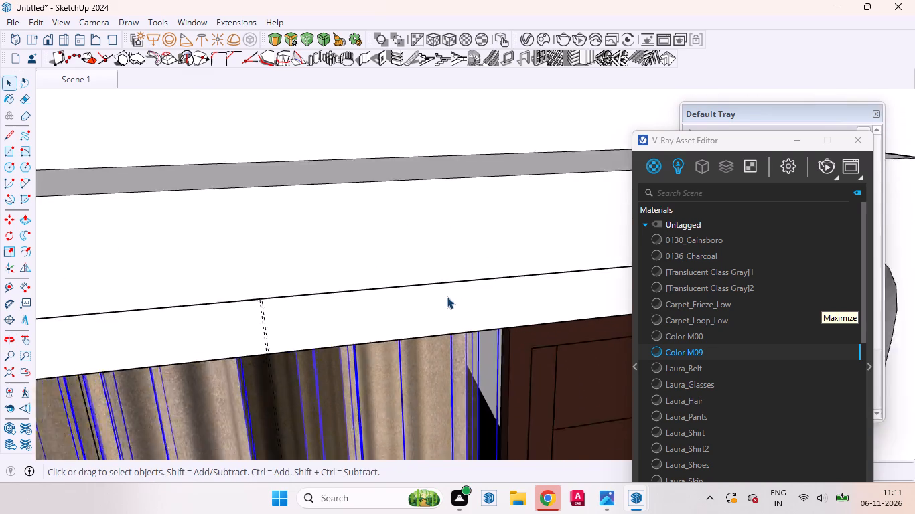
scroll(447, 296, down, 13)
middle_drag(463, 347, 385, 324)
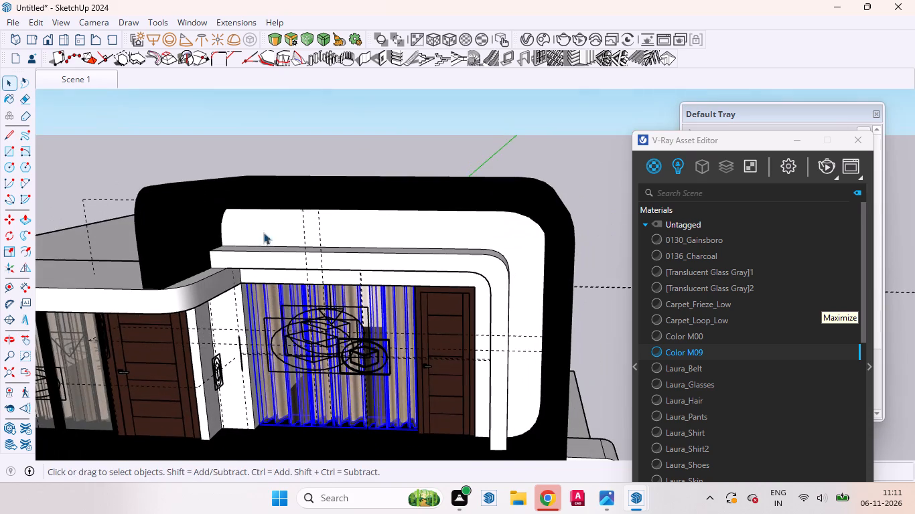
click(31, 23)
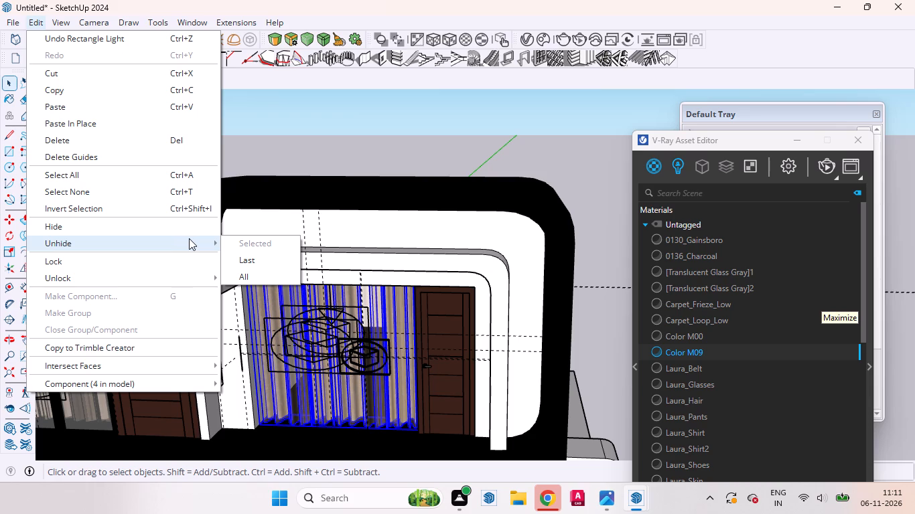
click(243, 260)
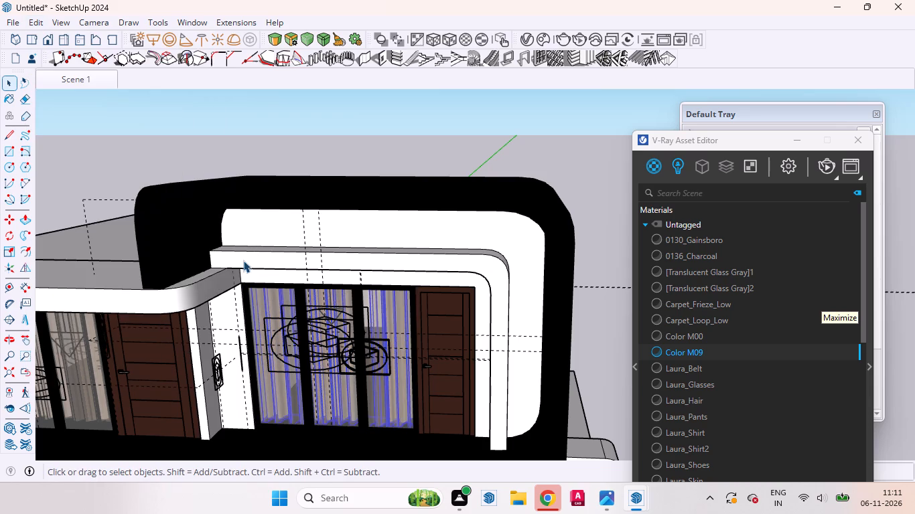
scroll(408, 346, up, 4)
scroll(407, 343, down, 10)
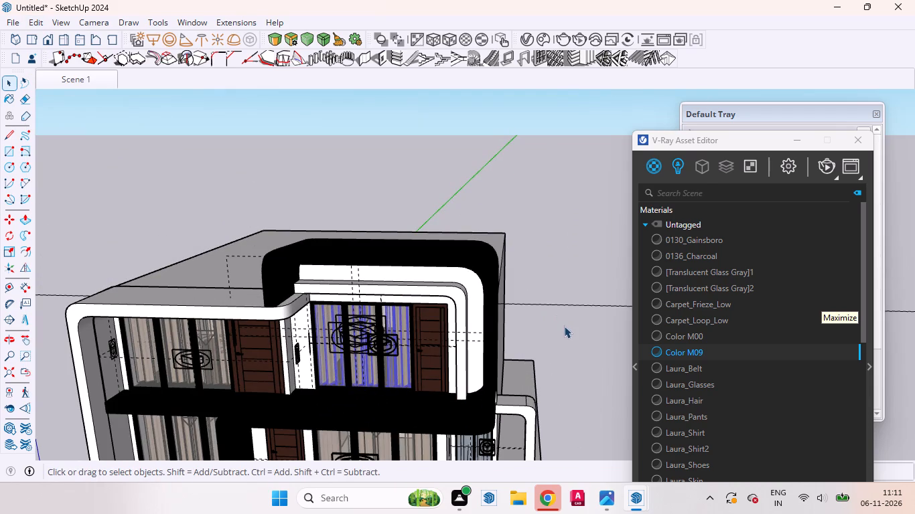
click(565, 327)
Examine the front facade from several angles, from the upper-floor windows to the porch floor and curved entrance steps.
scroll(524, 315, down, 10)
scroll(457, 284, up, 2)
scroll(457, 284, down, 2)
scroll(377, 303, up, 9)
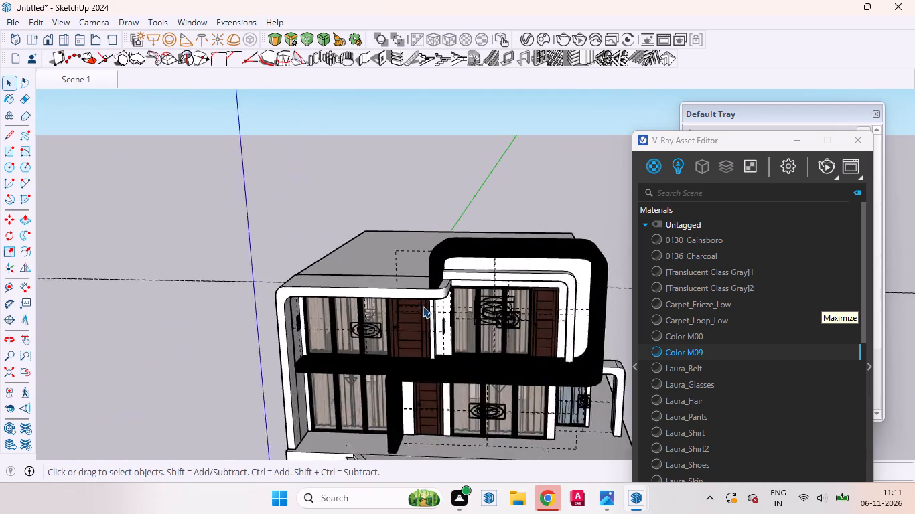
scroll(423, 306, up, 7)
scroll(524, 311, down, 2)
scroll(525, 311, up, 16)
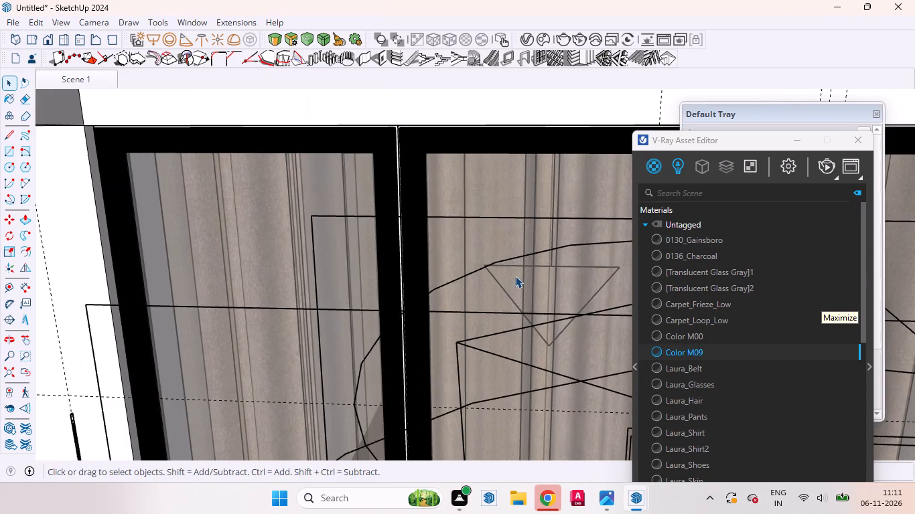
middle_drag(515, 276, 229, 235)
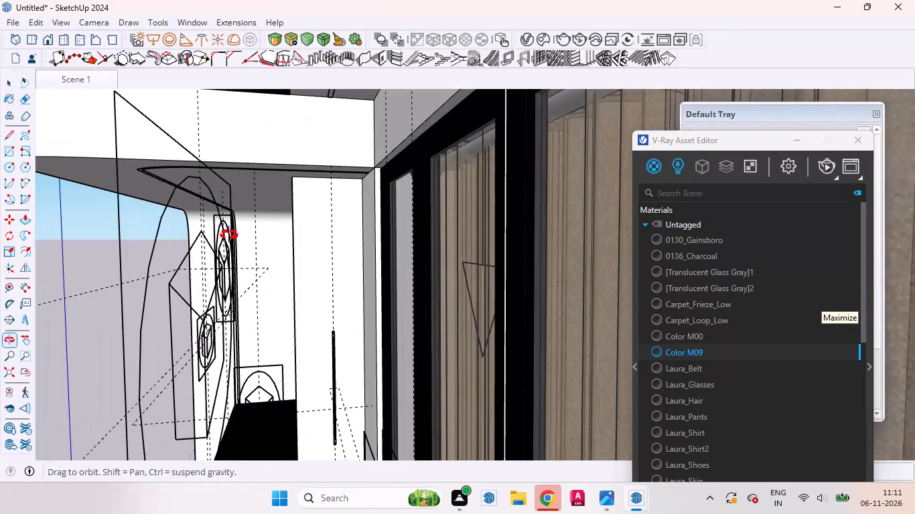
middle_drag(229, 235, 498, 217)
scroll(529, 207, down, 8)
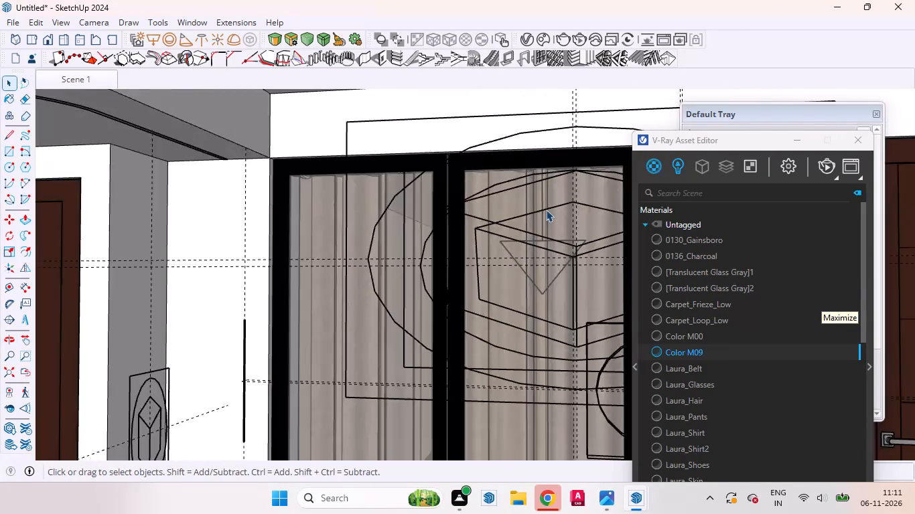
scroll(546, 209, down, 20)
scroll(546, 209, down, 5)
scroll(506, 289, up, 9)
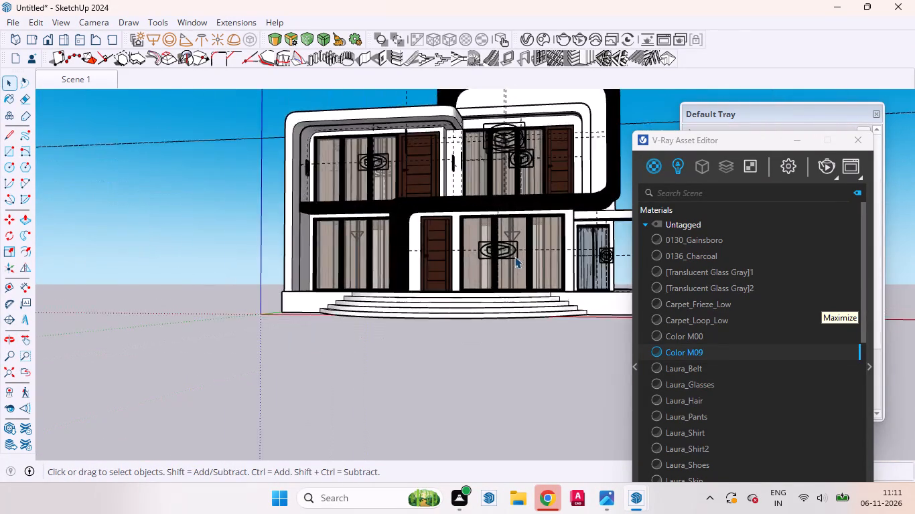
scroll(514, 256, up, 8)
middle_drag(516, 236, 357, 320)
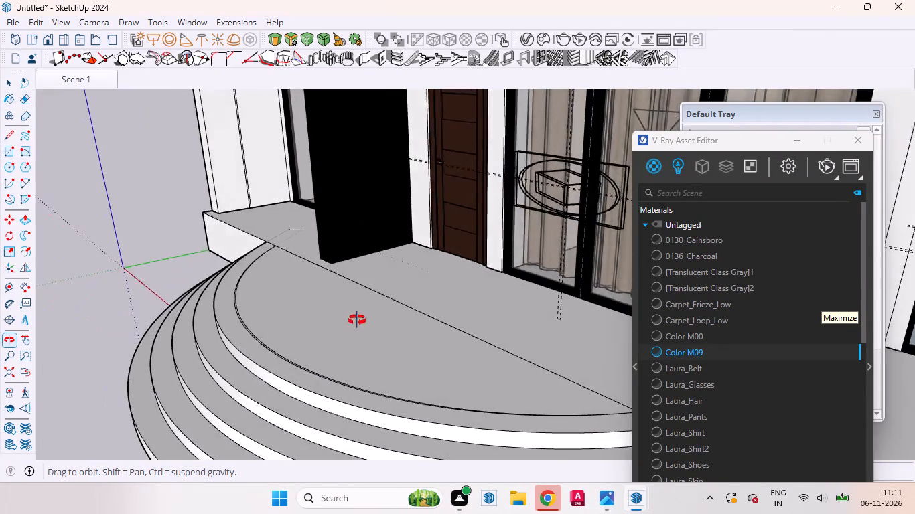
middle_drag(357, 320, 284, 187)
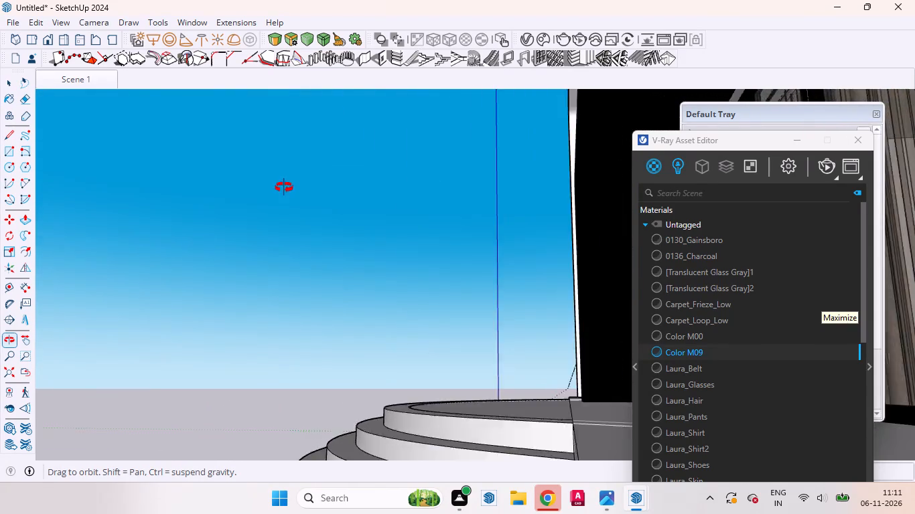
middle_drag(284, 187, 488, 188)
scroll(496, 191, down, 11)
middle_drag(455, 284, 480, 318)
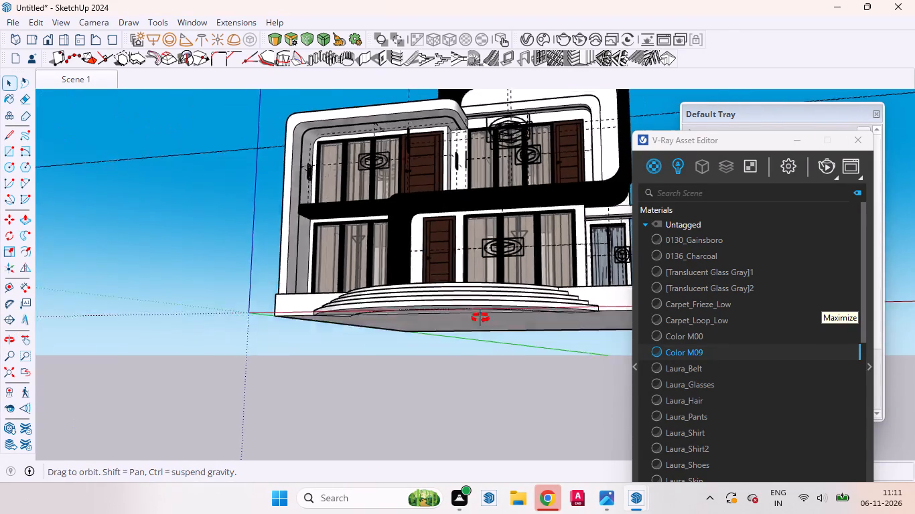
middle_drag(480, 318, 754, 423)
scroll(445, 397, up, 3)
scroll(261, 288, up, 6)
scroll(285, 315, down, 1)
scroll(285, 316, up, 3)
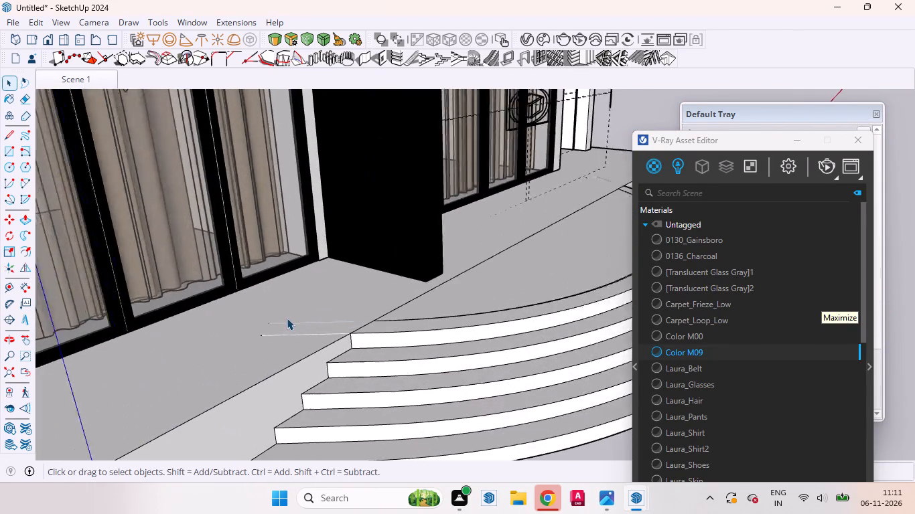
scroll(287, 318, up, 11)
middle_drag(370, 327, 223, 421)
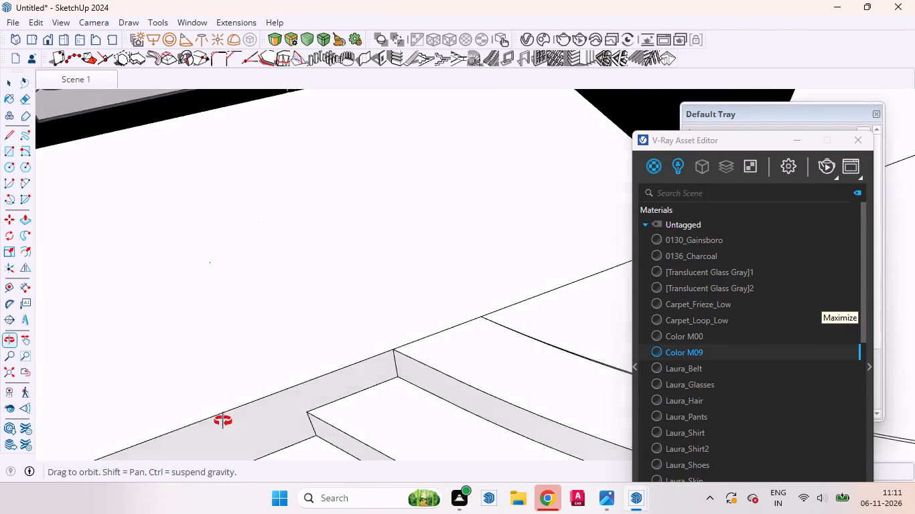
middle_drag(223, 421, 184, 321)
scroll(280, 221, down, 20)
scroll(280, 221, down, 5)
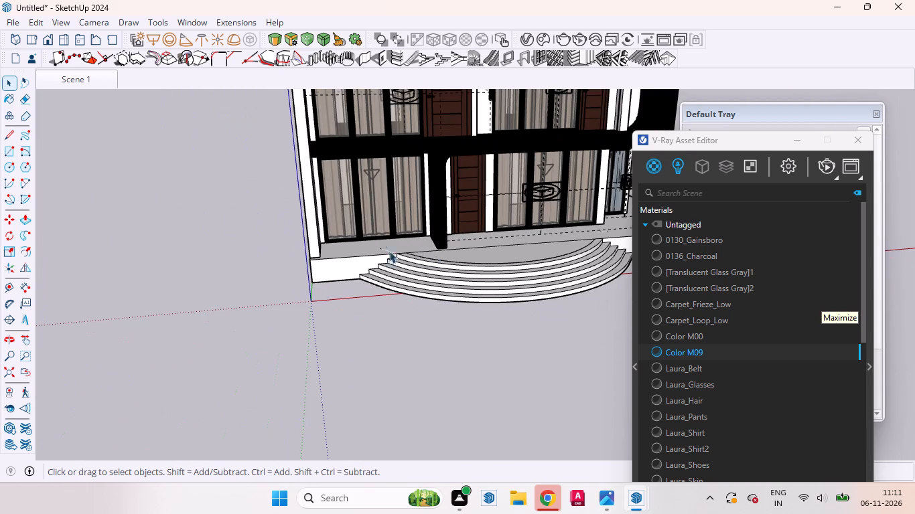
Delete the long horizontal guide that extends past both sides of the house at upper-floor height.
click(82, 80)
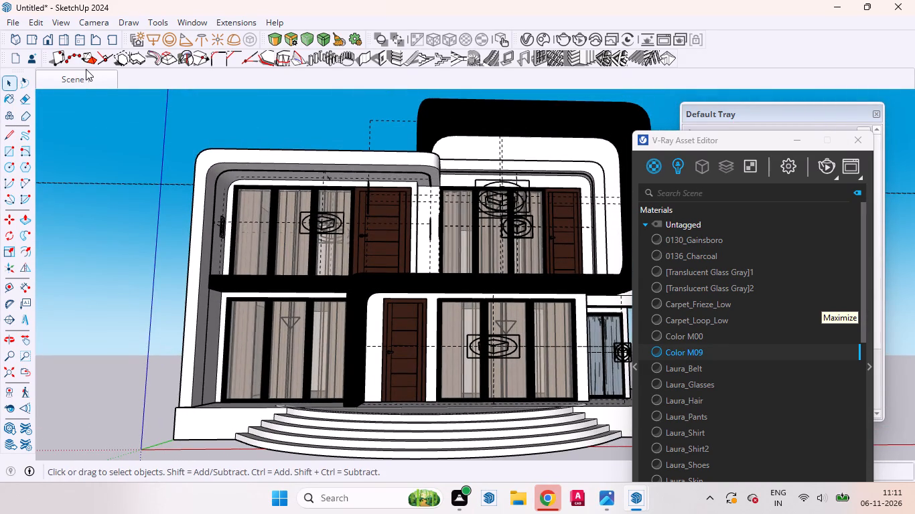
scroll(84, 43, down, 1)
scroll(190, 175, down, 4)
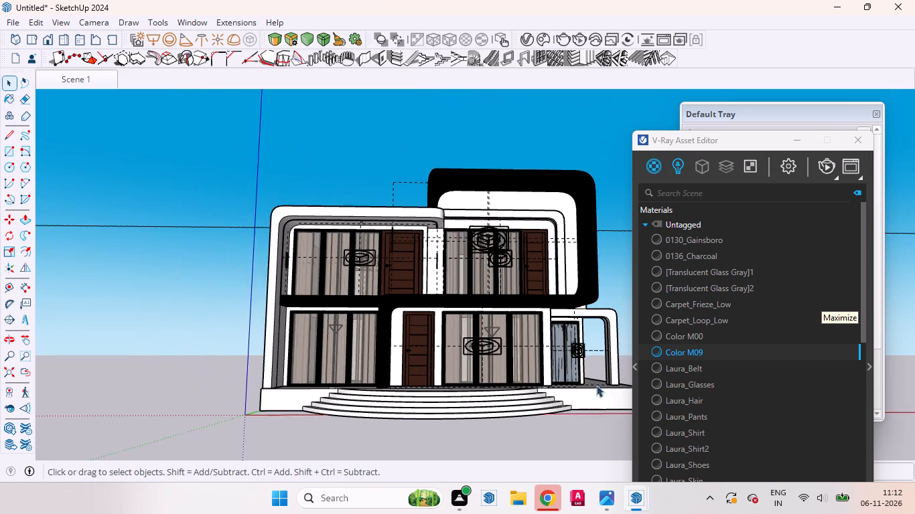
scroll(586, 357, up, 1)
scroll(586, 357, down, 1)
scroll(586, 357, up, 2)
scroll(586, 353, down, 4)
scroll(423, 355, down, 8)
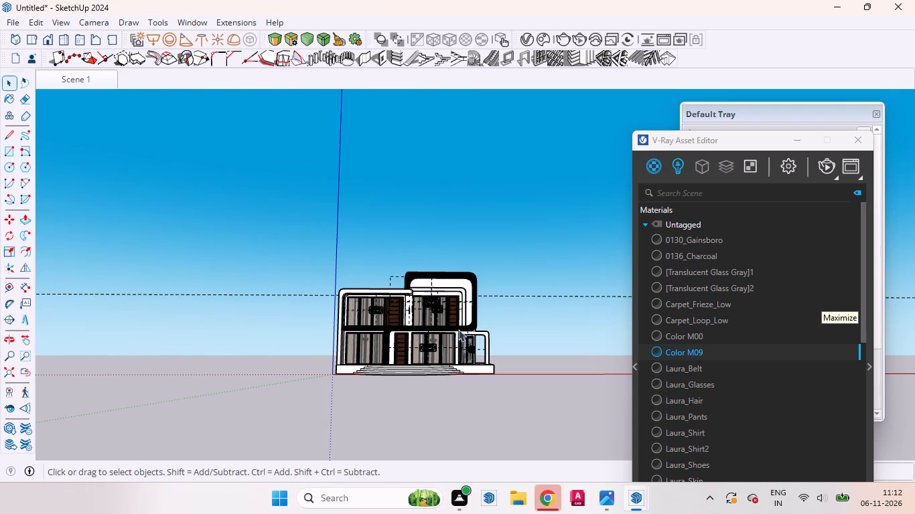
drag(538, 308, 504, 254)
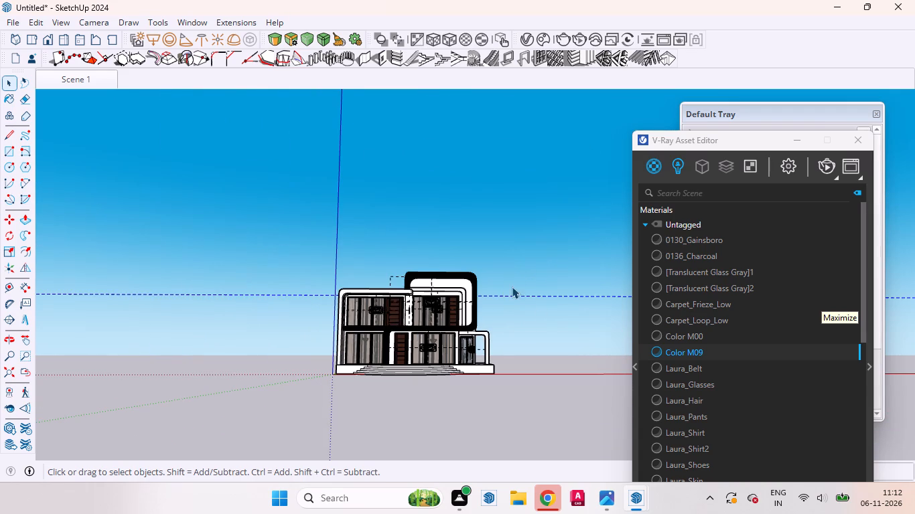
scroll(512, 287, up, 18)
middle_drag(547, 305, 391, 357)
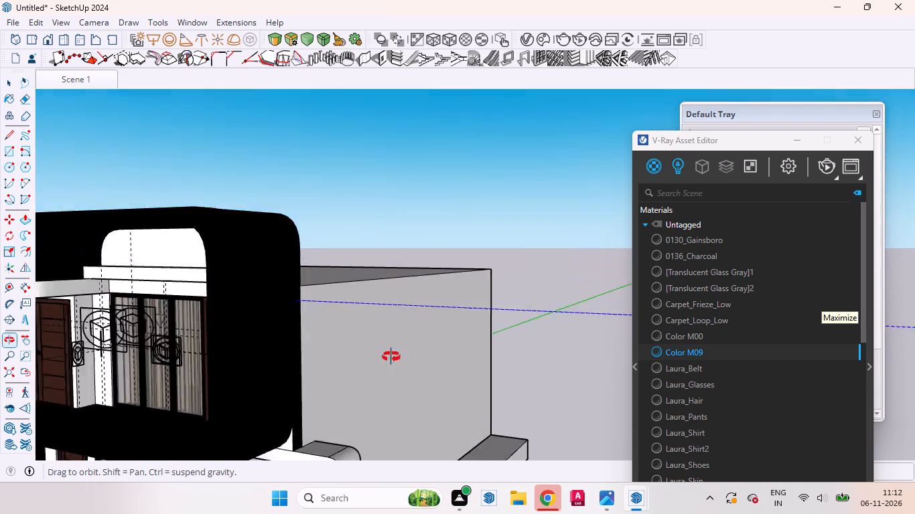
middle_drag(391, 357, 350, 359)
middle_click(350, 359)
key(Delete)
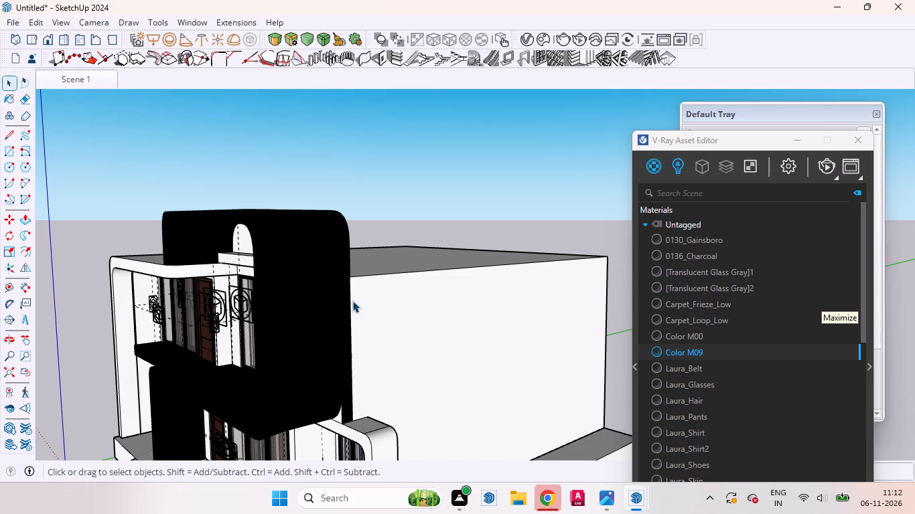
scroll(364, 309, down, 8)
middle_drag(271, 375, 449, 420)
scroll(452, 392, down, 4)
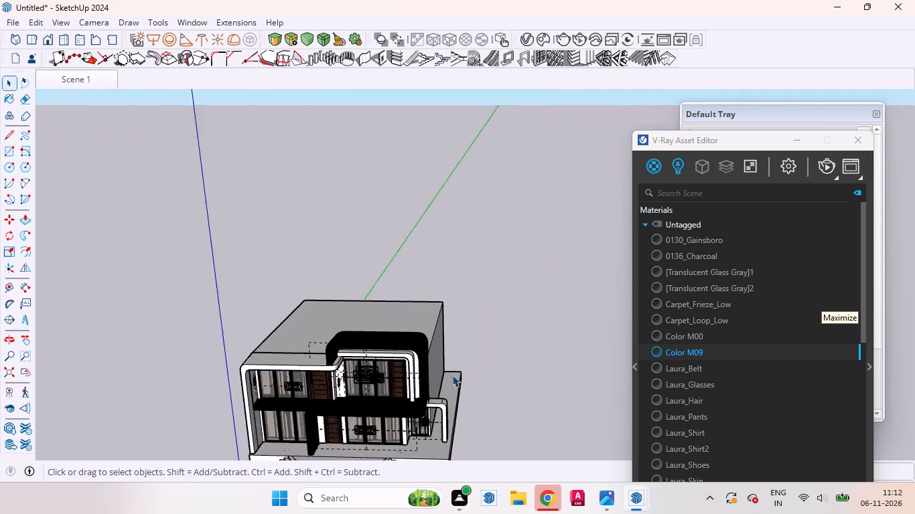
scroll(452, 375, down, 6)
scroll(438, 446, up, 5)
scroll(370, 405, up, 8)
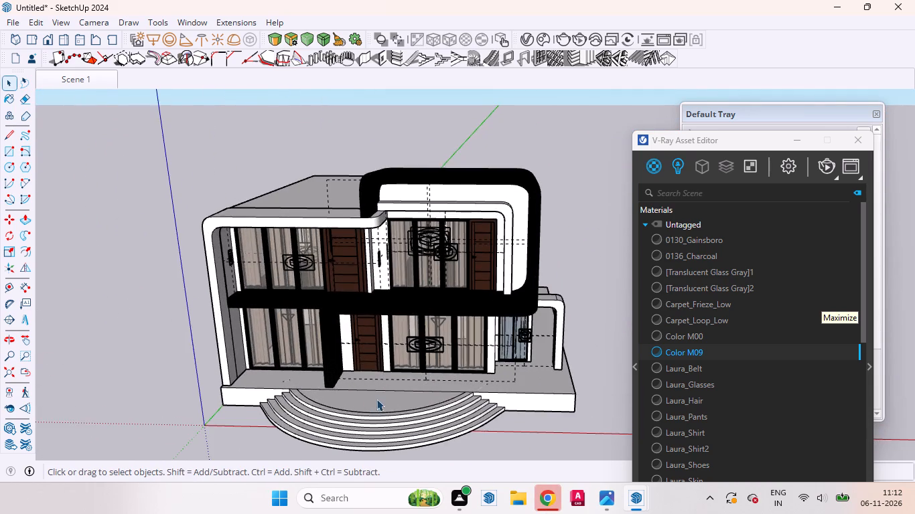
Show the Lightbeans plugin's tools and open the Lightbeans Textures Library.
middle_drag(378, 402, 389, 447)
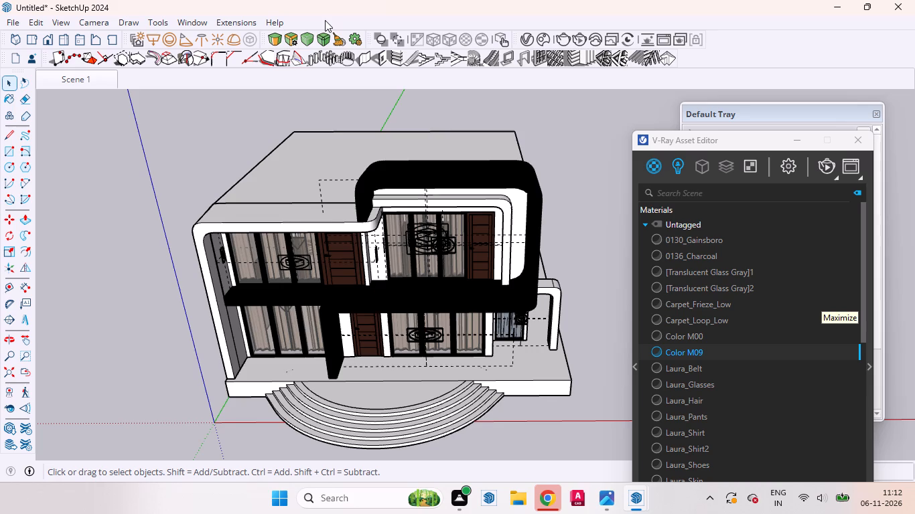
right_click(325, 20)
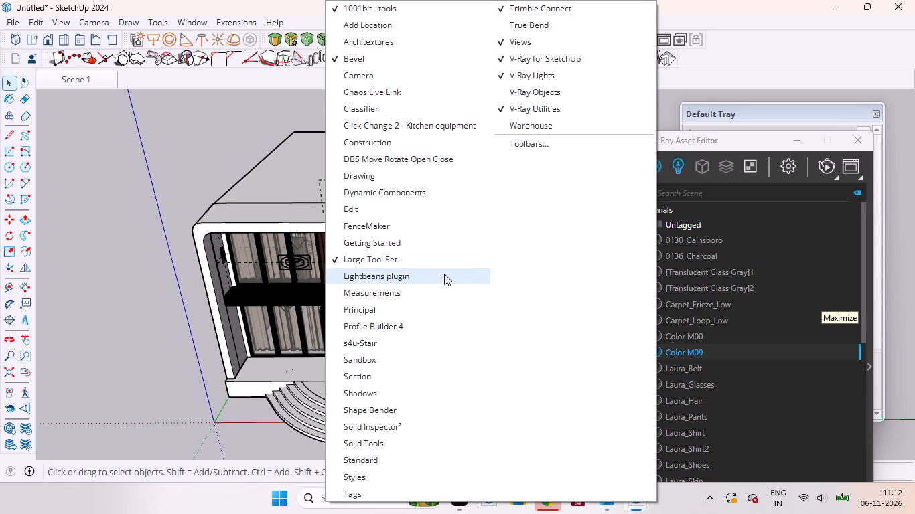
click(445, 276)
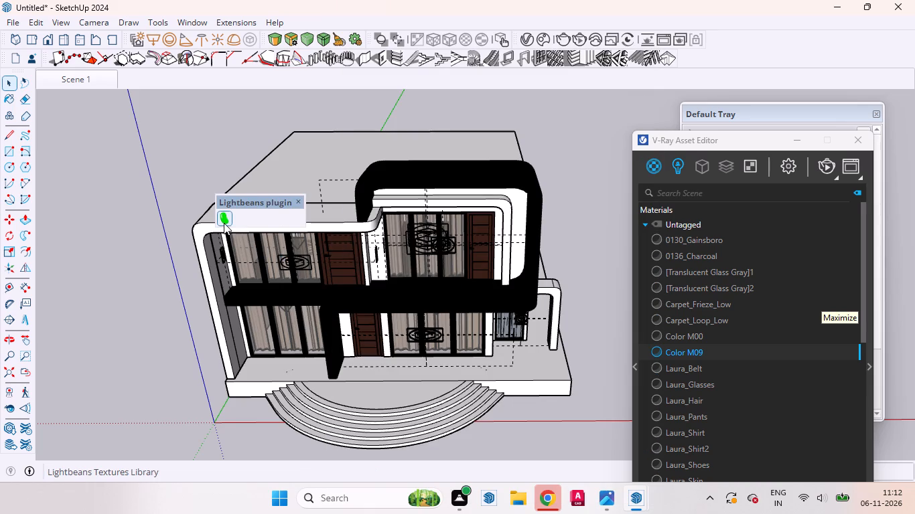
click(224, 223)
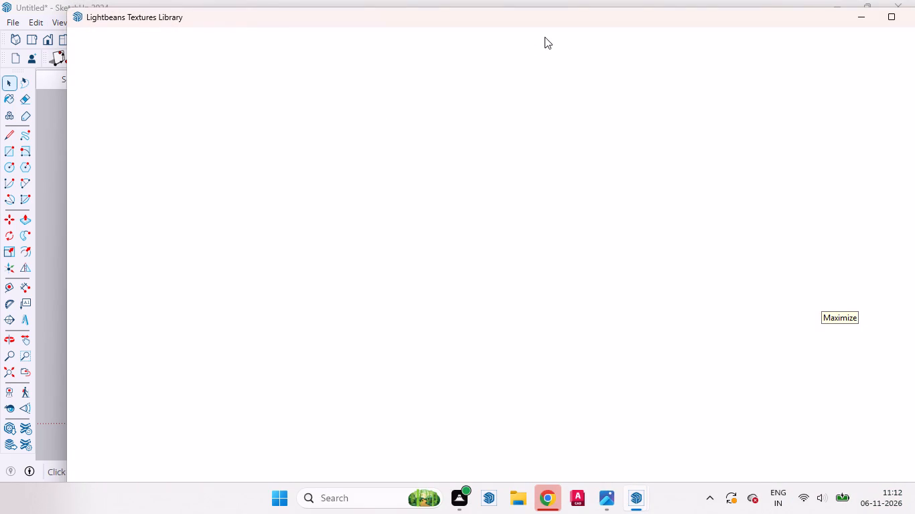
drag(580, 25, 573, 27)
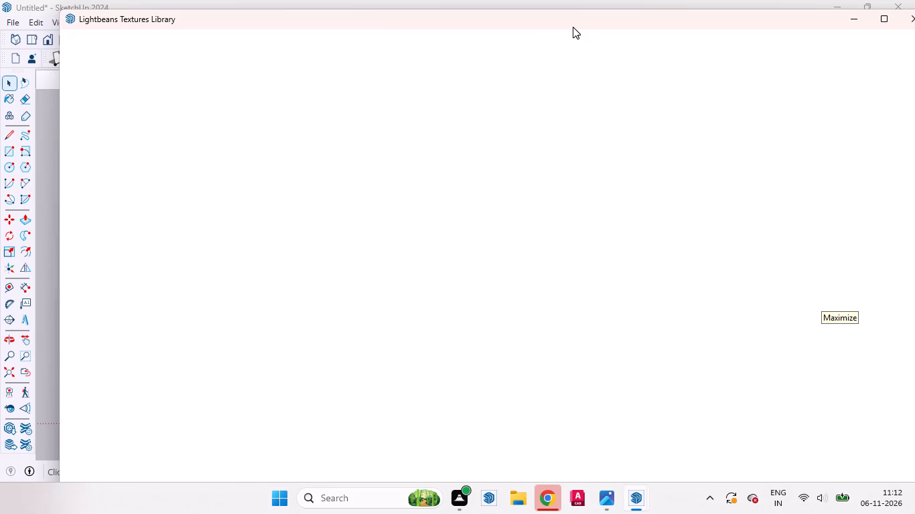
drag(573, 27, 562, 25)
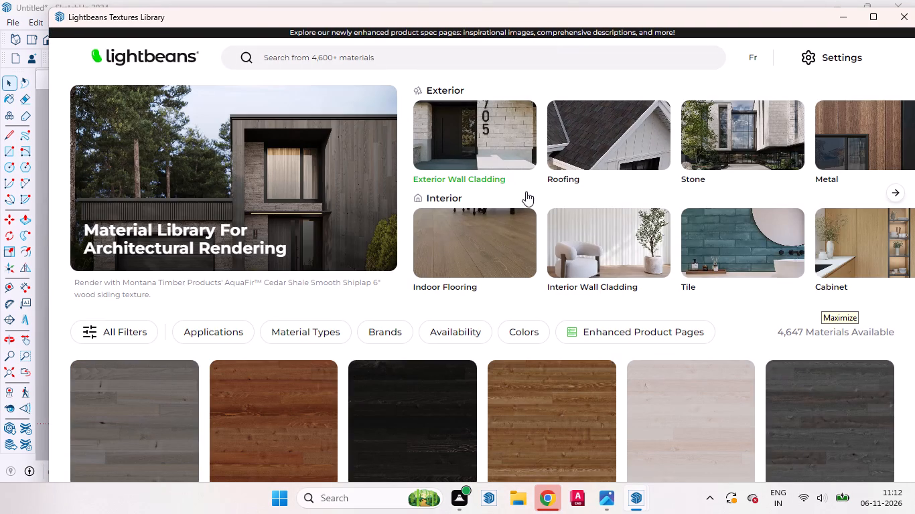
Open the interior Tile category, load the Moonstone White Porcelain Tile (24x24) by Arta Ceramic into the model, and minimize the library.
scroll(579, 237, down, 2)
scroll(582, 237, up, 1)
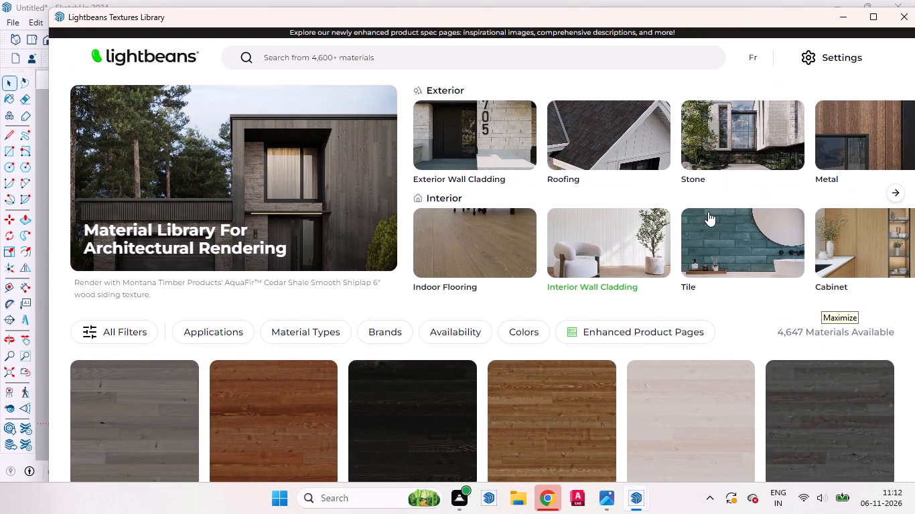
click(722, 238)
scroll(693, 175, up, 2)
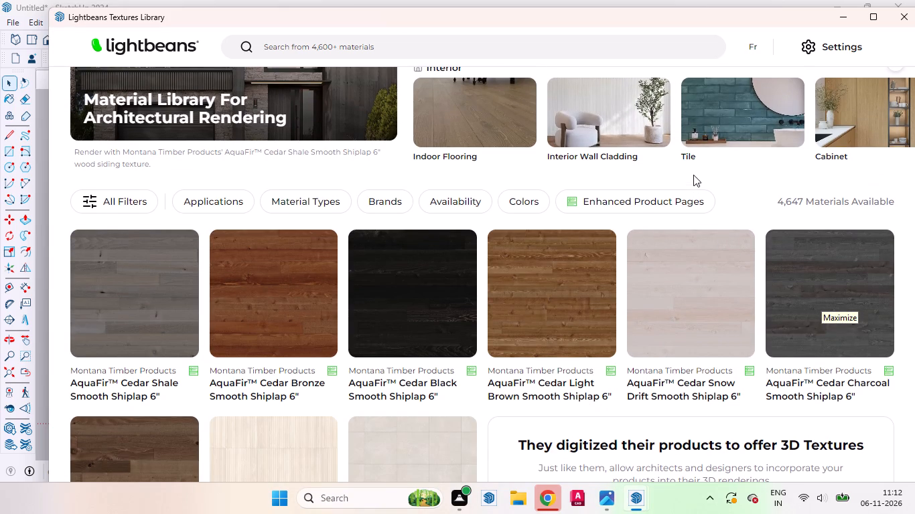
scroll(693, 175, up, 2)
click(748, 234)
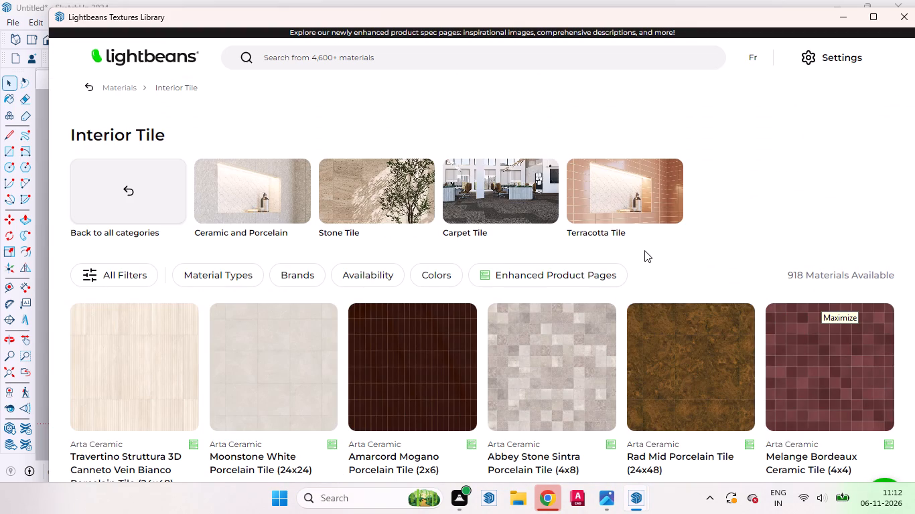
click(322, 415)
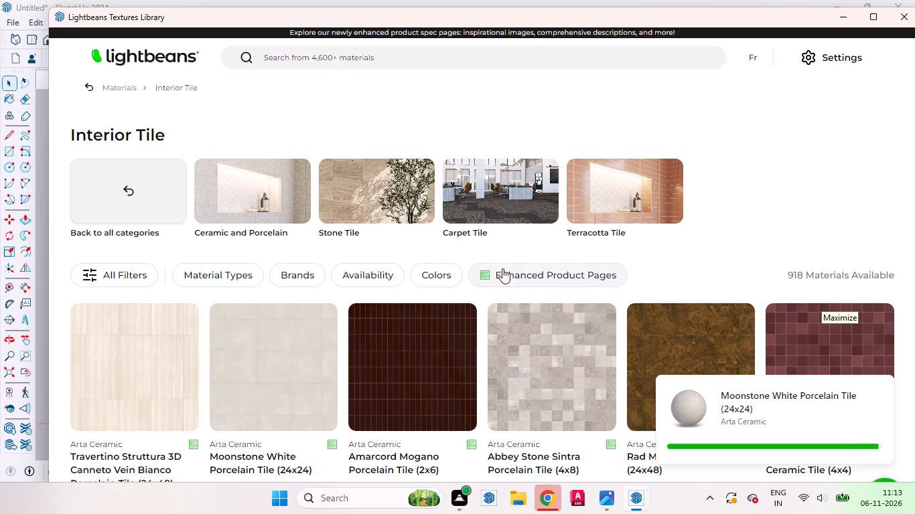
click(839, 21)
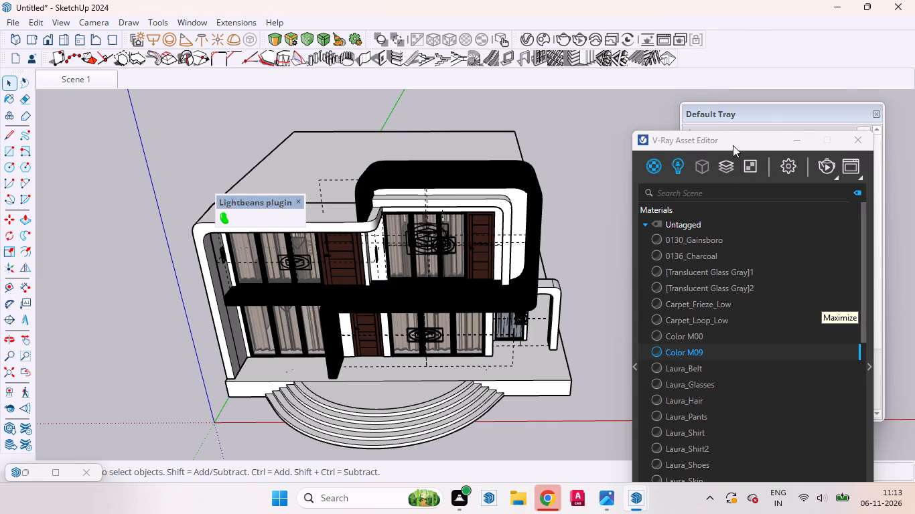
Move the V-Ray Asset Editor off the material settings and minimize it to free the model view.
drag(729, 139, 823, 252)
drag(731, 142, 582, 262)
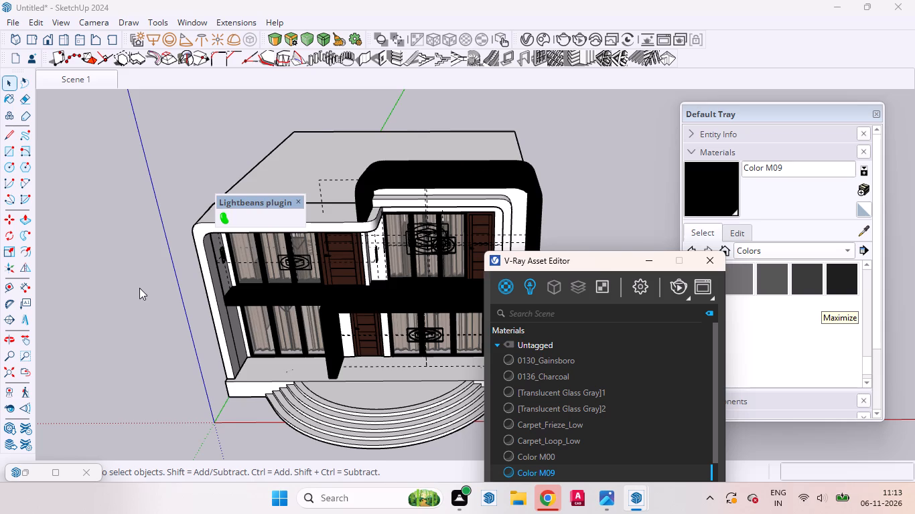
click(222, 216)
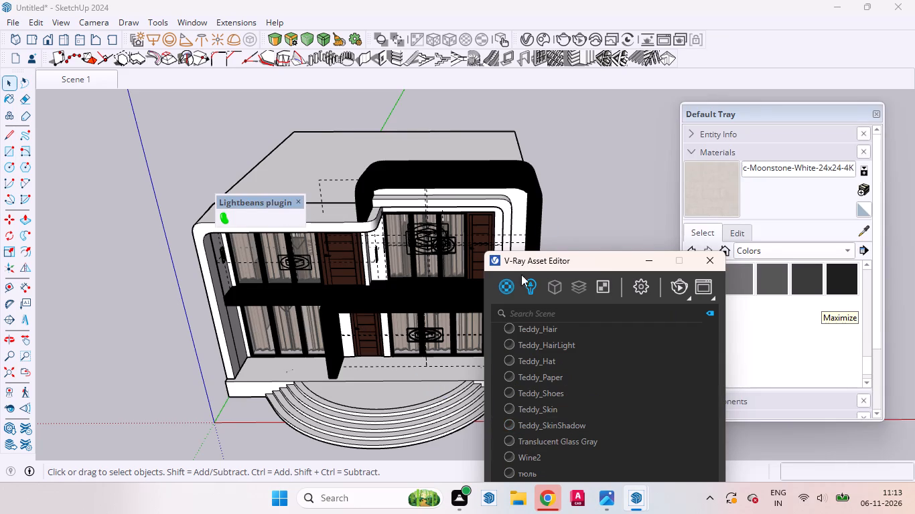
click(656, 260)
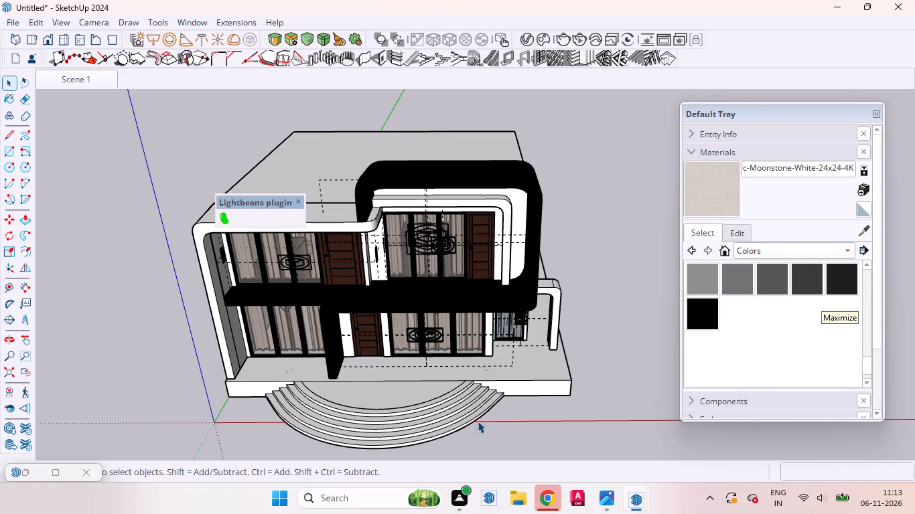
Paint the semicircular landing at the top of the curved entrance steps with the Moonstone White 24x24 tile material.
scroll(506, 327, down, 8)
scroll(507, 355, up, 9)
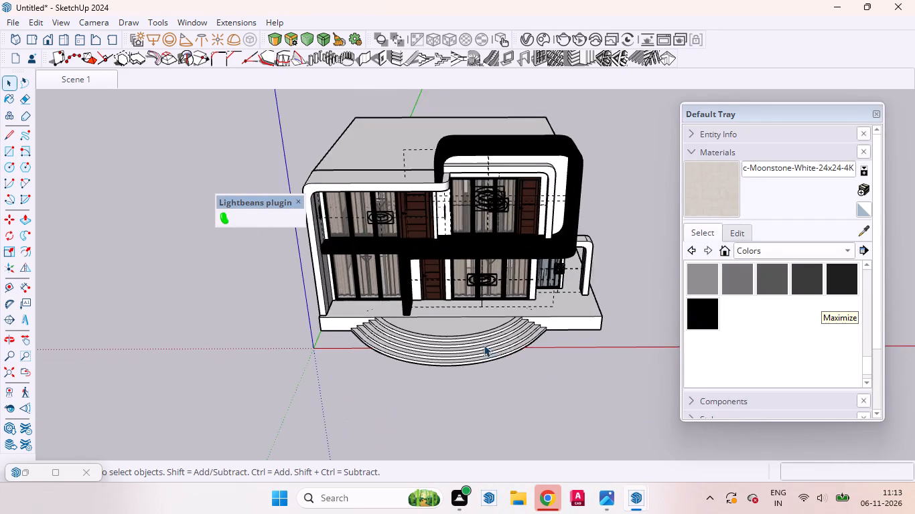
scroll(484, 345, up, 8)
middle_drag(473, 333, 481, 396)
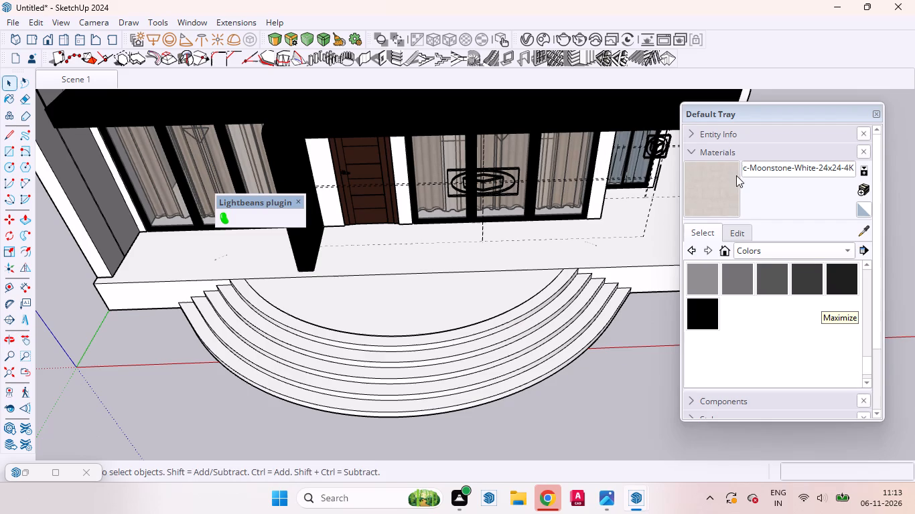
click(720, 187)
scroll(393, 341, up, 8)
scroll(390, 337, down, 1)
scroll(390, 337, up, 3)
click(356, 270)
scroll(484, 282, up, 5)
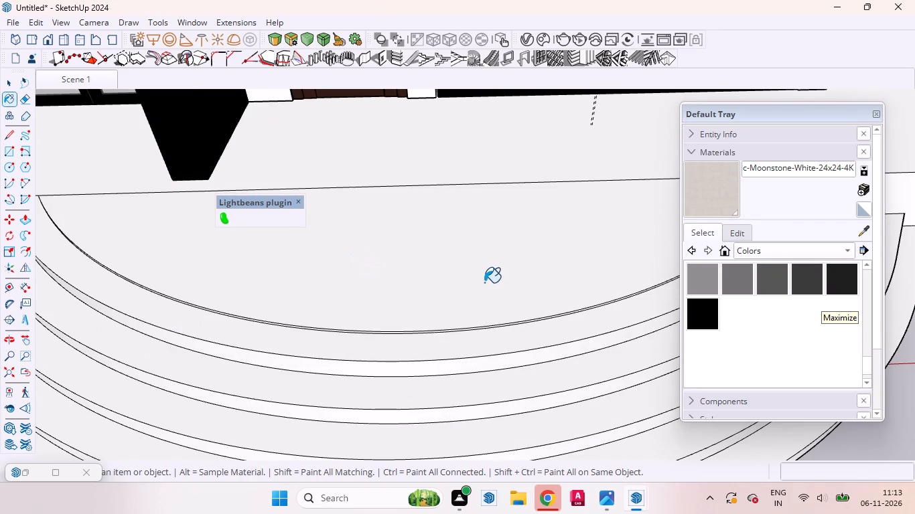
scroll(484, 282, up, 1)
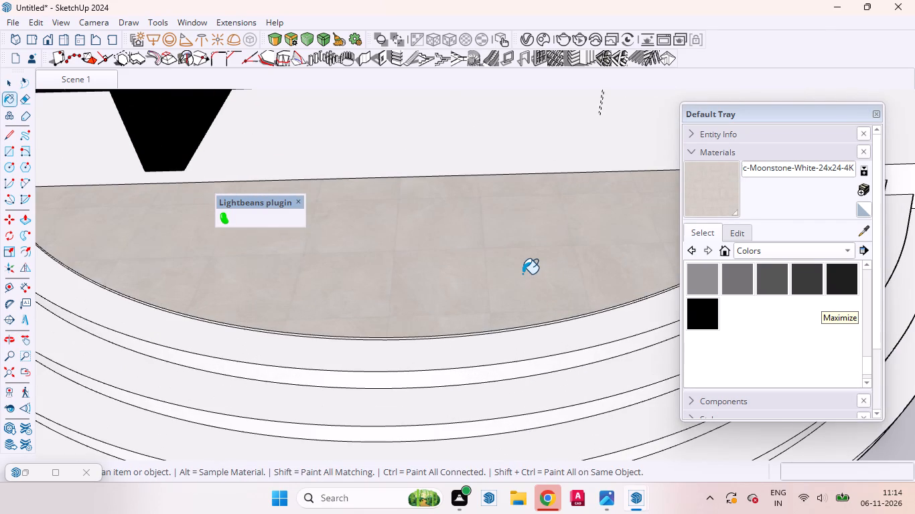
Select the main porch floor face behind the landing and paint it with the Moonstone White 24x24 tile material.
scroll(533, 276, down, 5)
middle_drag(338, 299, 516, 428)
scroll(518, 418, down, 1)
scroll(496, 345, up, 18)
middle_drag(466, 272, 261, 271)
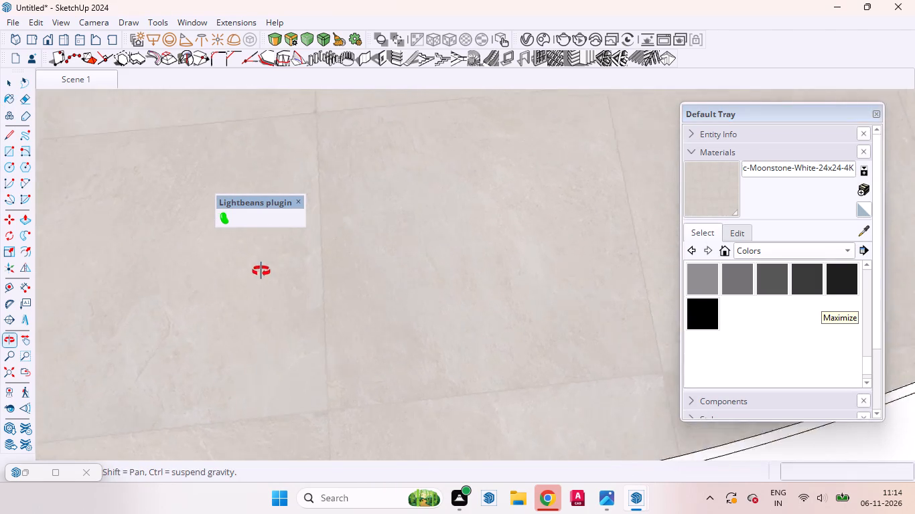
middle_drag(261, 271, 242, 266)
scroll(403, 340, down, 20)
middle_drag(453, 392, 401, 356)
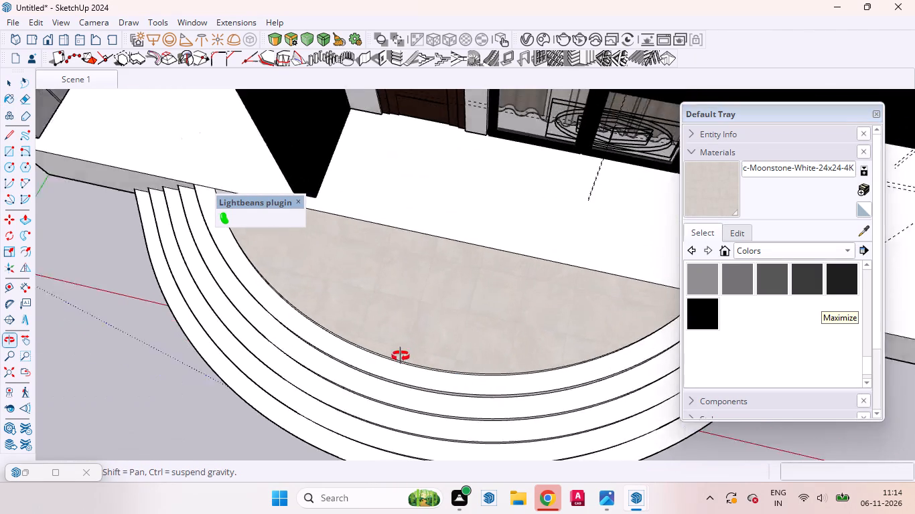
middle_drag(401, 356, 337, 268)
scroll(449, 169, up, 7)
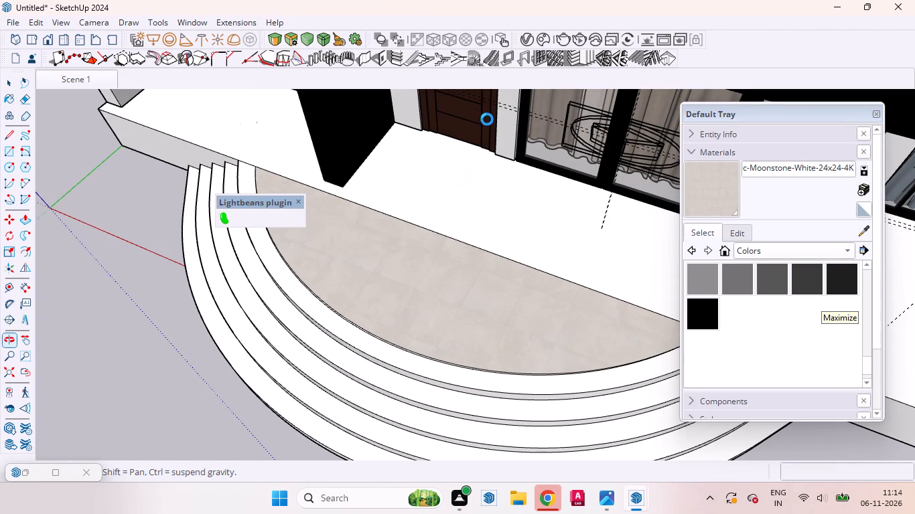
key(space)
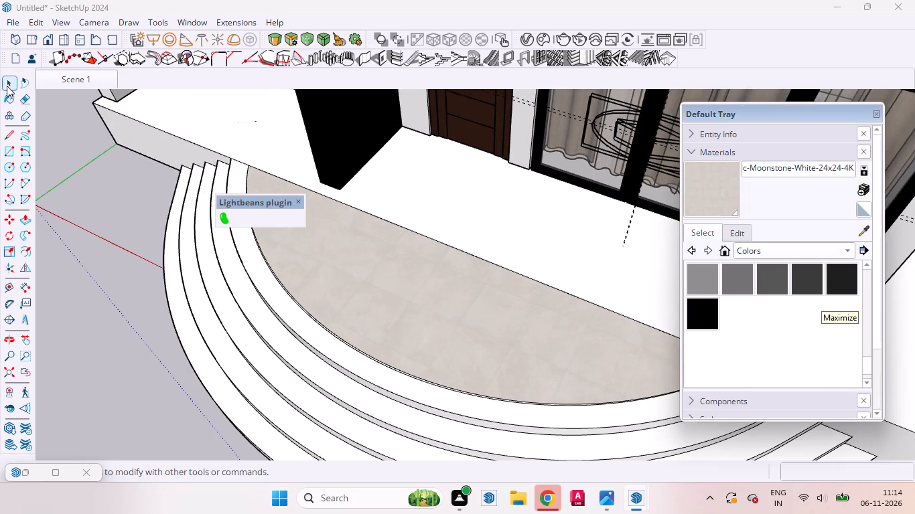
click(7, 84)
scroll(281, 141, up, 4)
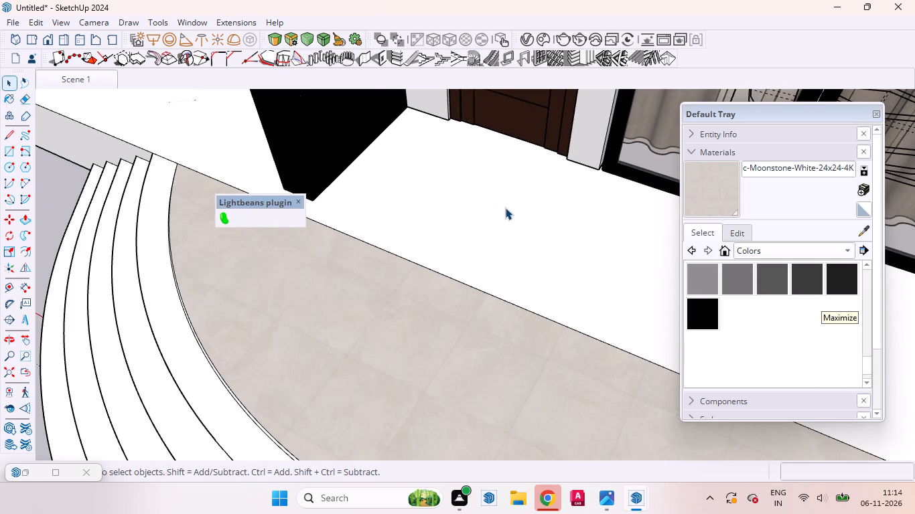
click(505, 207)
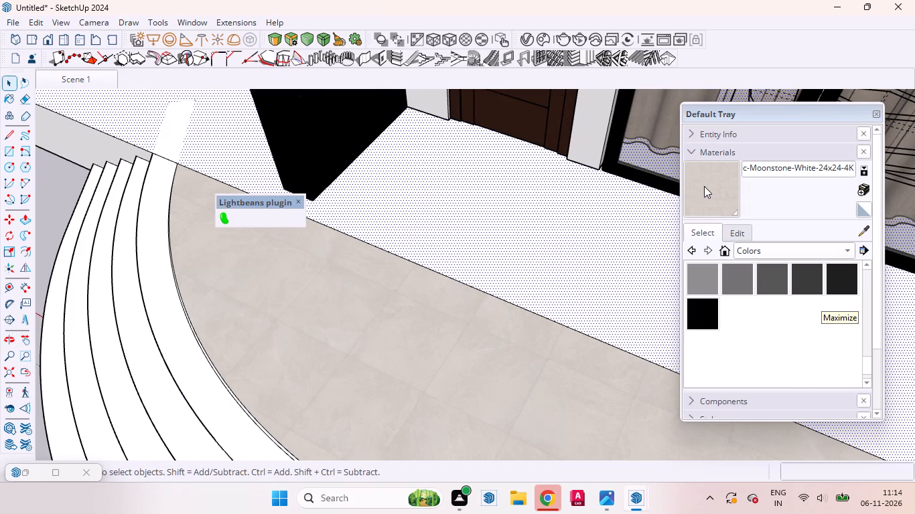
click(704, 186)
click(533, 276)
Paint the two narrow white strips of porch floor at both ends of the top step with the Moonstone White tile and clear the selection.
scroll(586, 310, down, 2)
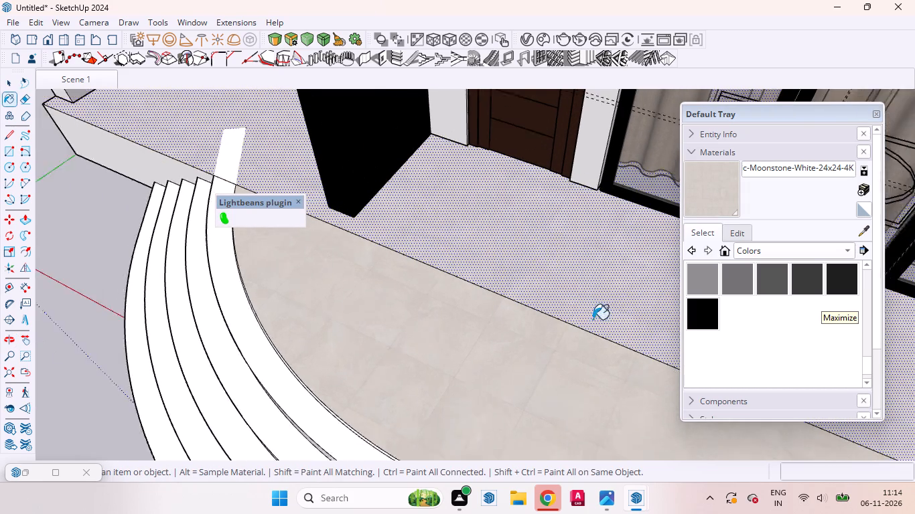
scroll(593, 319, down, 9)
scroll(529, 299, up, 1)
scroll(529, 299, down, 12)
scroll(610, 338, up, 4)
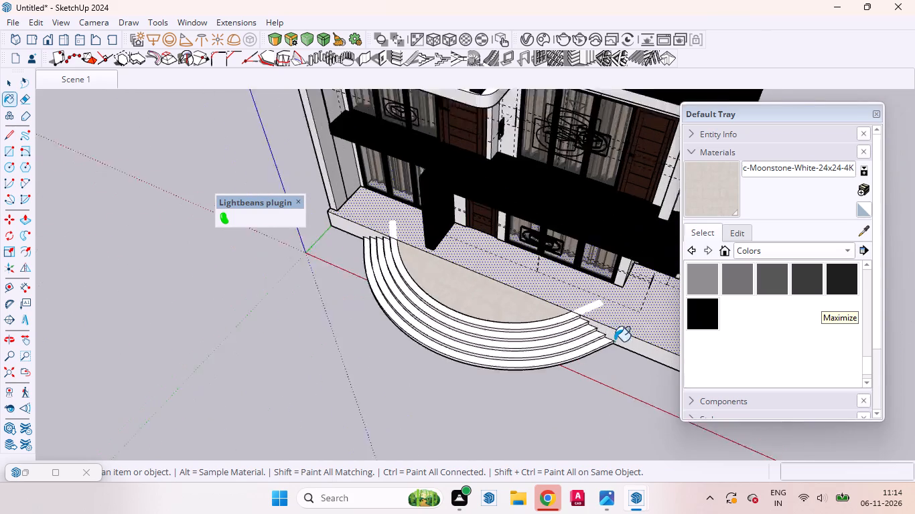
scroll(614, 341, up, 1)
scroll(534, 268, up, 6)
scroll(671, 307, up, 10)
scroll(592, 350, up, 6)
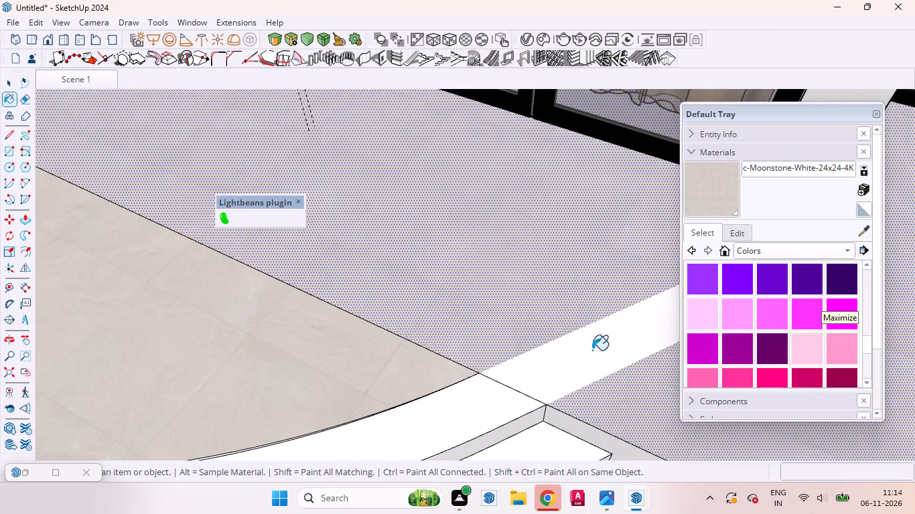
click(596, 351)
scroll(597, 351, down, 20)
scroll(597, 351, down, 2)
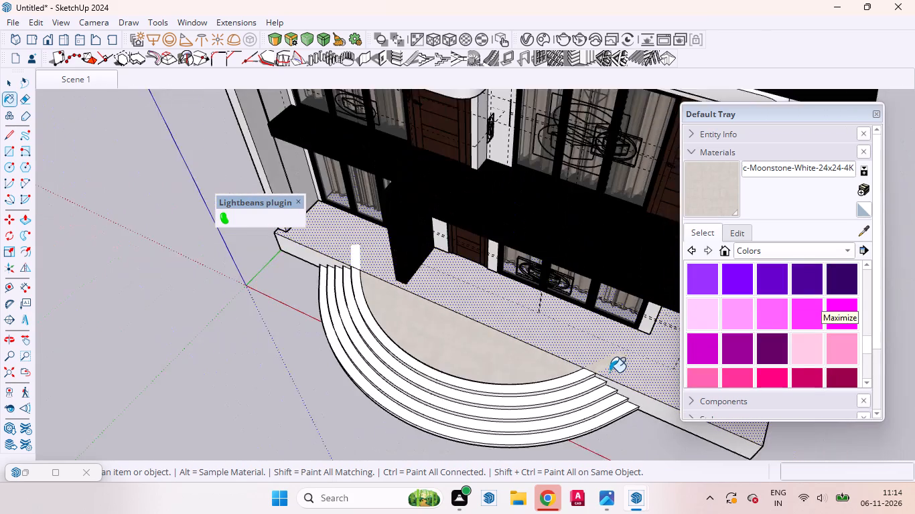
scroll(362, 299, up, 8)
scroll(395, 254, up, 9)
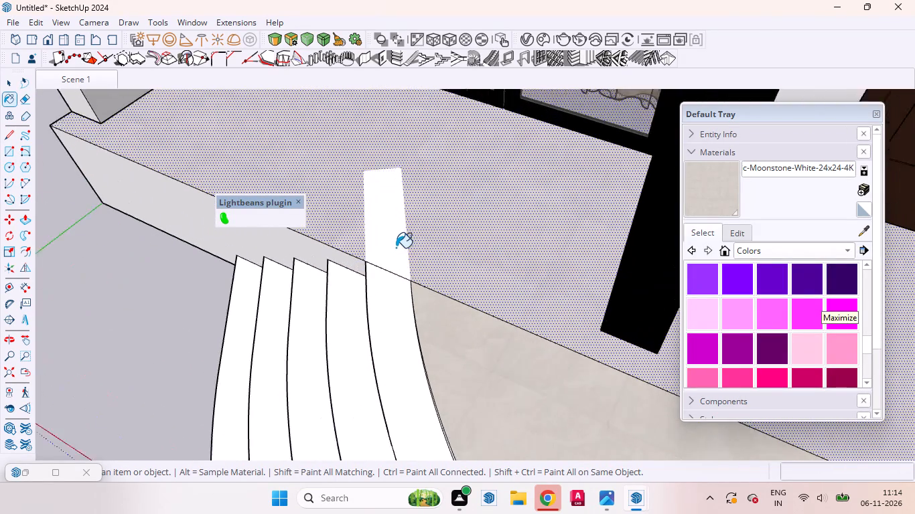
click(396, 245)
scroll(417, 283, down, 12)
scroll(465, 331, up, 1)
scroll(465, 331, down, 8)
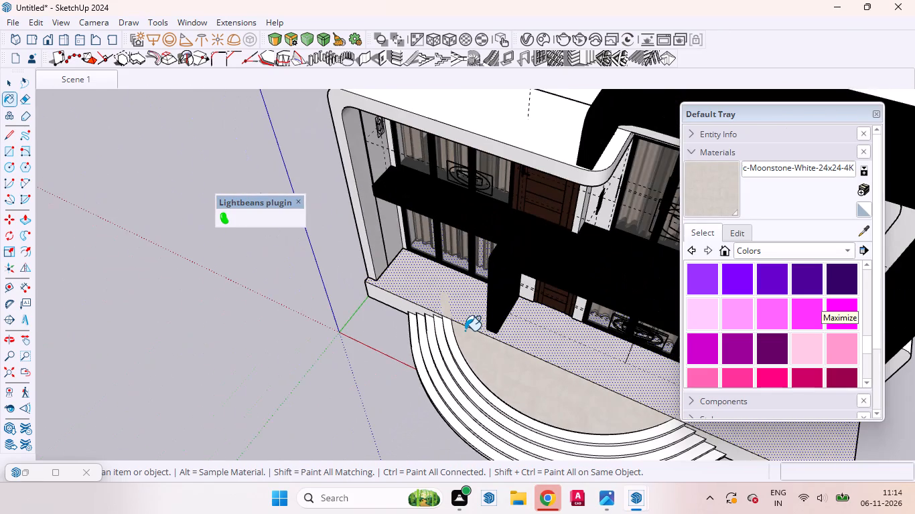
key(space)
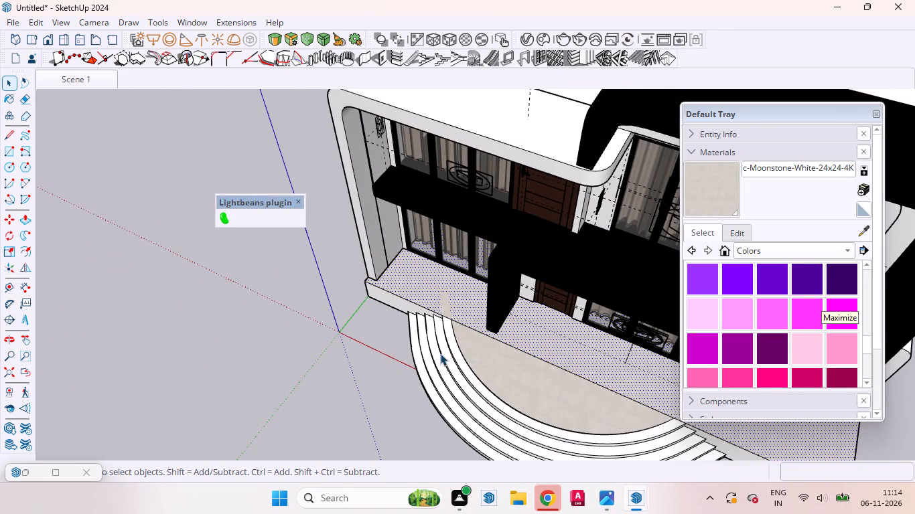
click(324, 396)
click(324, 394)
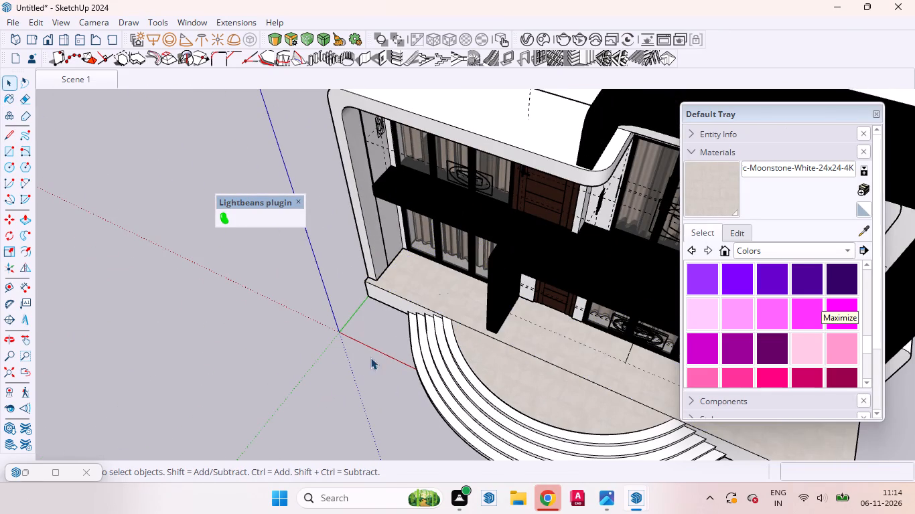
Paint the porch's vertical front faces on both sides of the curved steps with the Moonstone White 24x24 tile material.
scroll(387, 347, up, 5)
scroll(456, 299, down, 6)
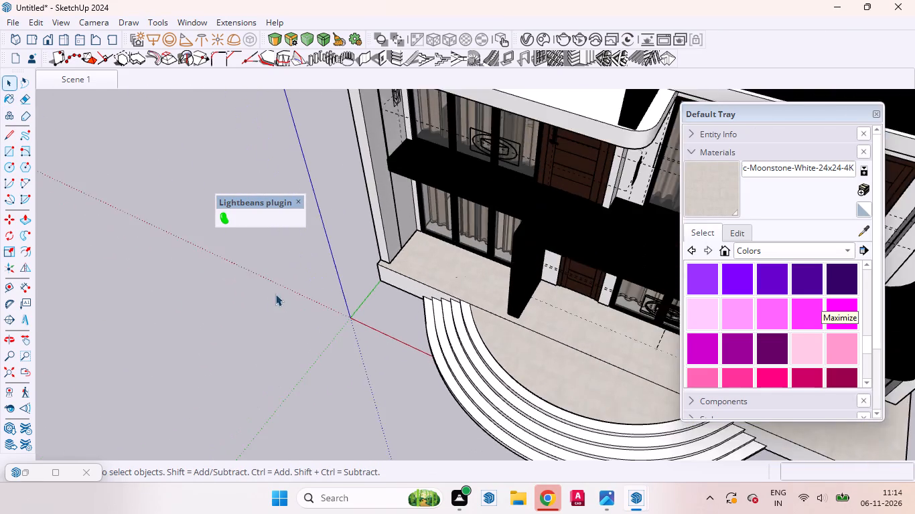
scroll(275, 294, down, 7)
middle_drag(417, 331, 466, 294)
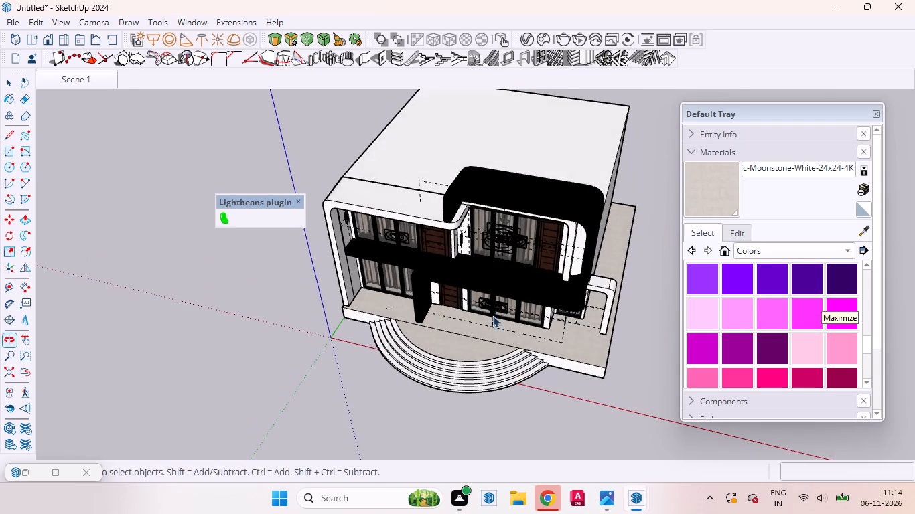
scroll(513, 335, up, 20)
scroll(513, 335, up, 1)
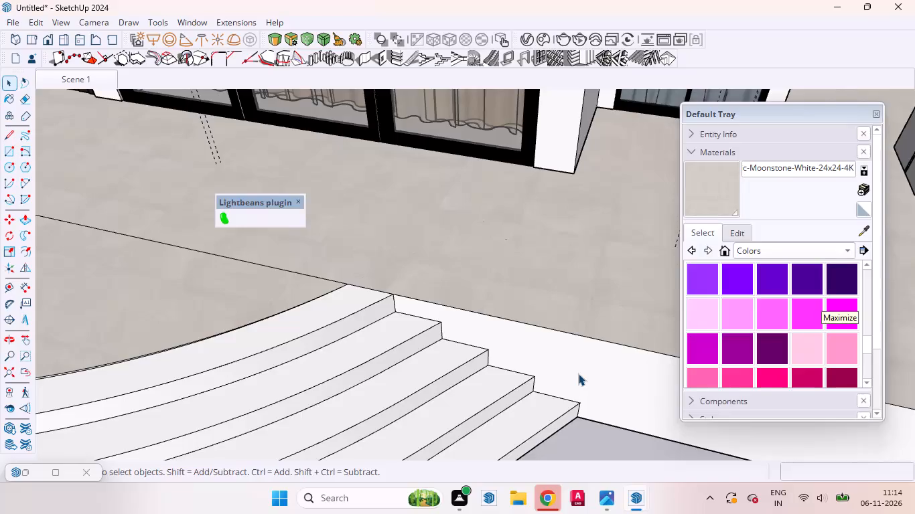
click(578, 373)
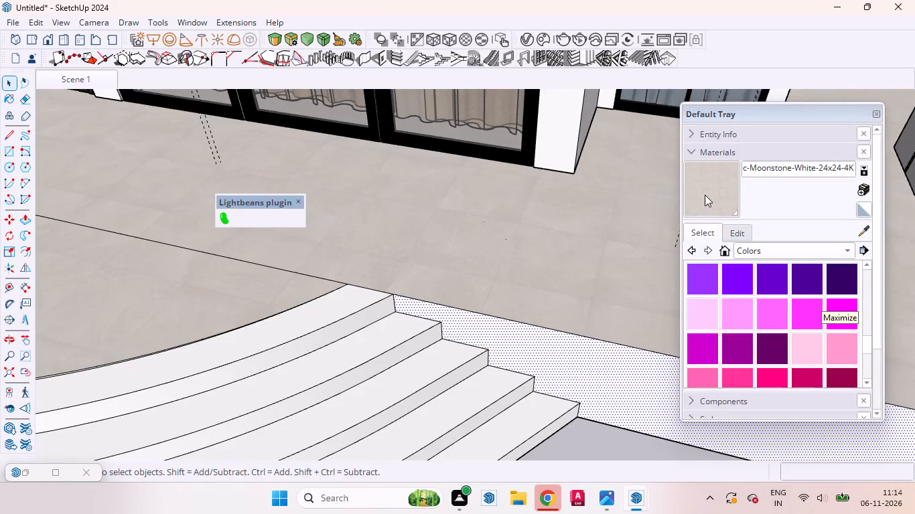
click(705, 194)
click(588, 366)
scroll(520, 355, down, 4)
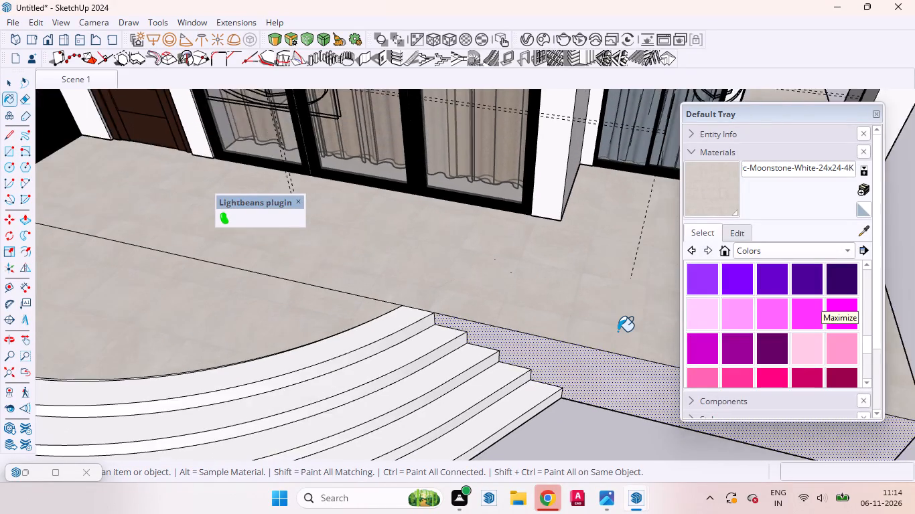
scroll(618, 331, up, 1)
scroll(618, 331, down, 16)
scroll(253, 357, up, 10)
scroll(350, 284, down, 1)
scroll(350, 284, up, 5)
click(384, 256)
Paint all five treads of the curved entrance steps with the Moonstone White 24x24 tile material.
scroll(581, 292, up, 1)
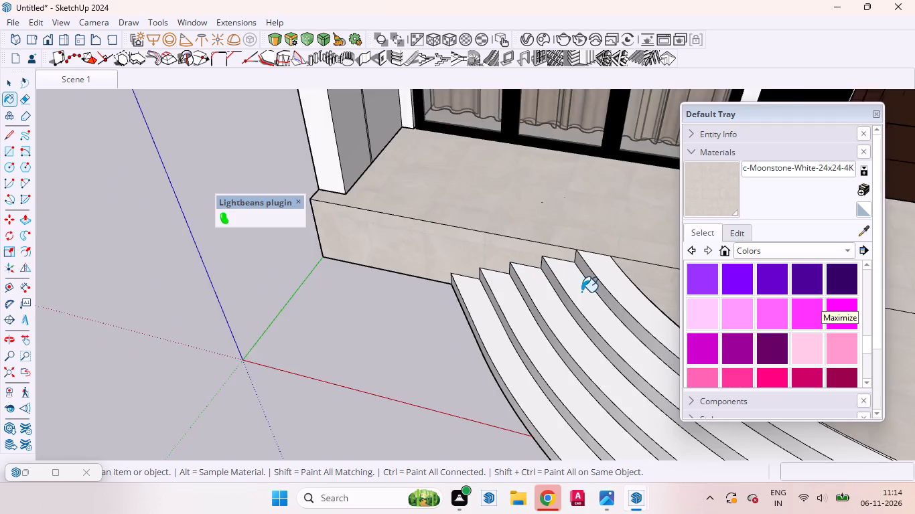
scroll(581, 292, up, 8)
click(569, 284)
click(488, 321)
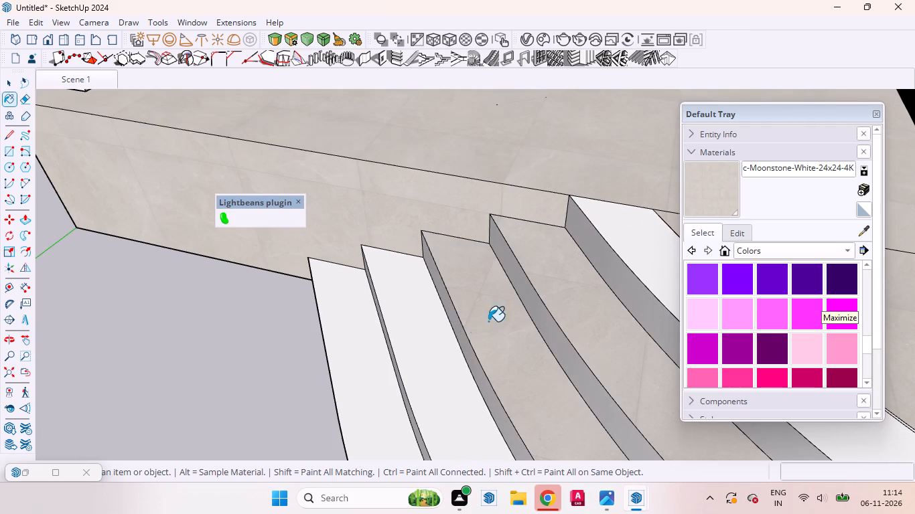
click(441, 369)
click(369, 387)
scroll(285, 371, down, 2)
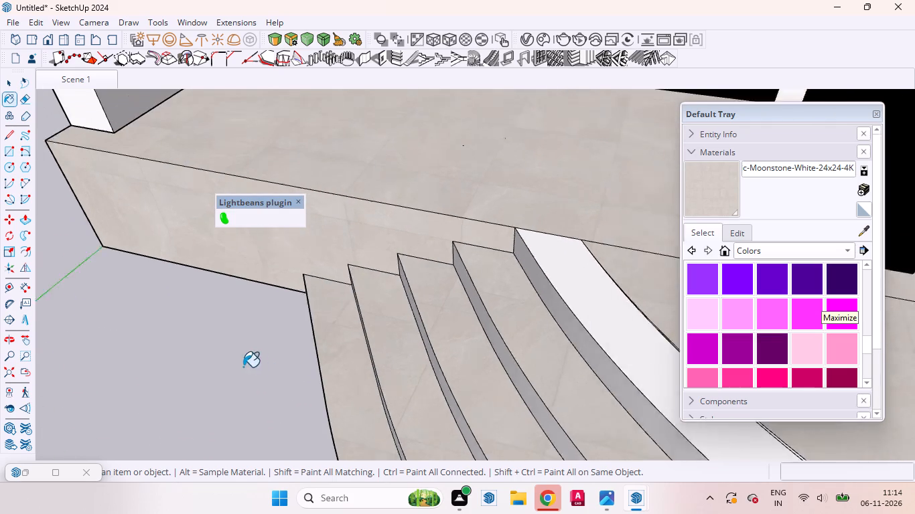
scroll(243, 367, down, 3)
scroll(520, 320, up, 4)
click(494, 336)
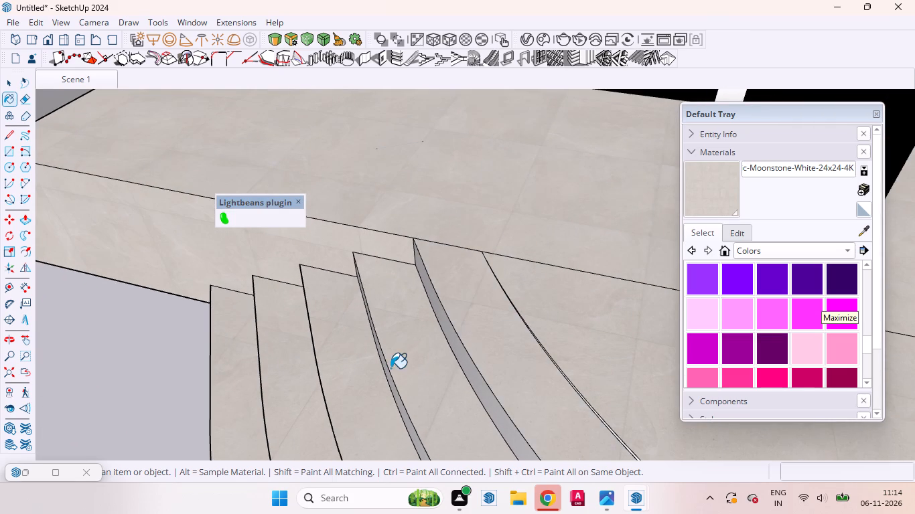
Paint all five risers of the curved entrance steps with the Moonstone White 24x24 tile material.
middle_drag(393, 368, 573, 310)
scroll(535, 313, up, 4)
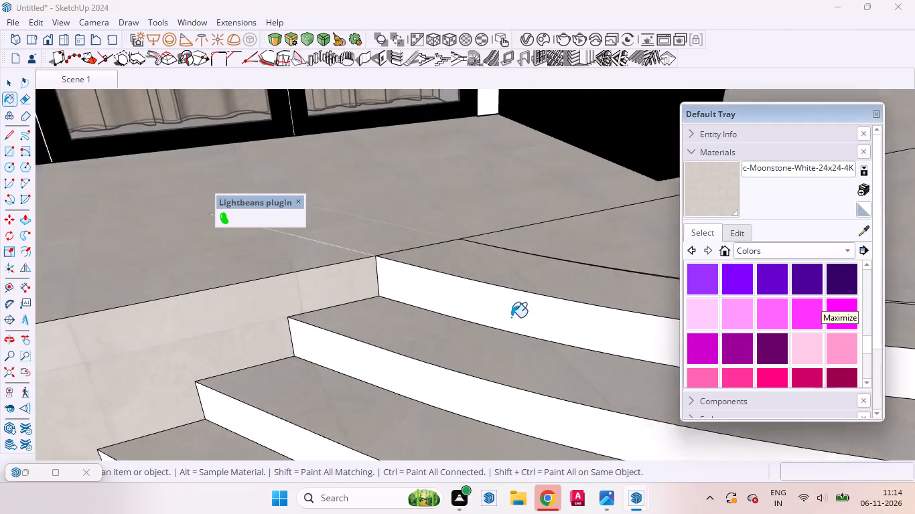
click(507, 312)
scroll(492, 312, down, 8)
scroll(462, 362, up, 4)
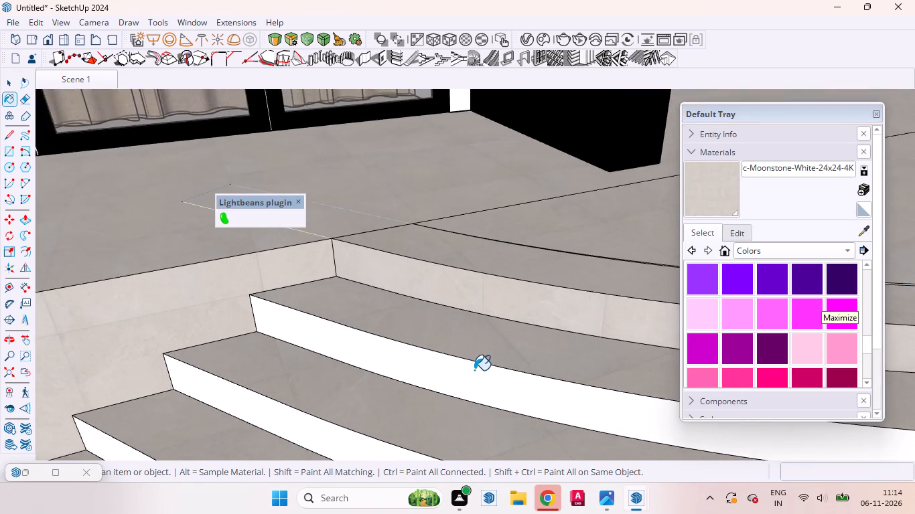
scroll(474, 370, up, 5)
click(476, 372)
scroll(389, 347, down, 15)
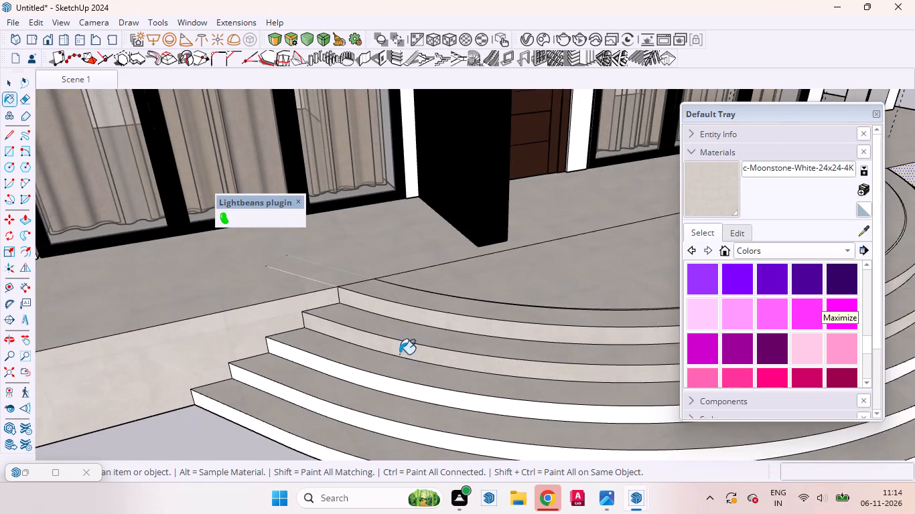
scroll(487, 398, up, 4)
click(489, 398)
scroll(413, 382, down, 9)
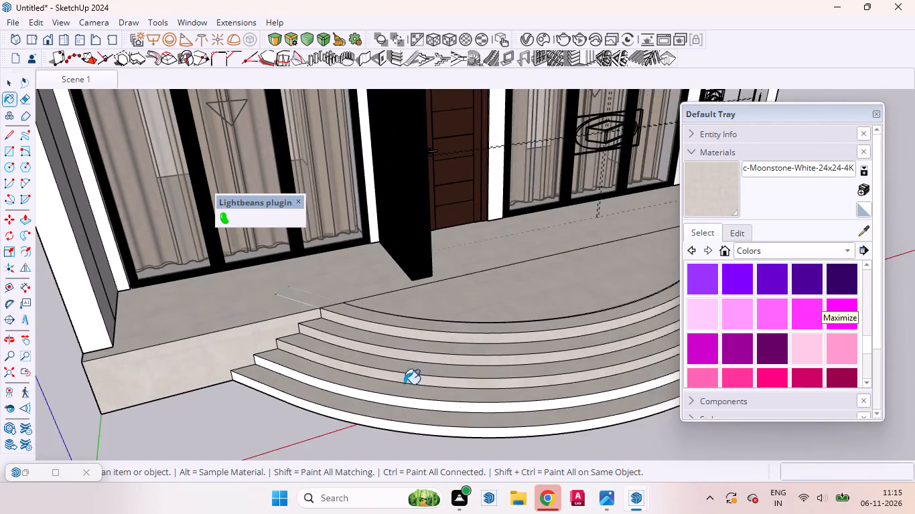
scroll(470, 412, up, 7)
scroll(466, 398, down, 2)
scroll(466, 398, up, 3)
click(468, 400)
scroll(425, 369, down, 10)
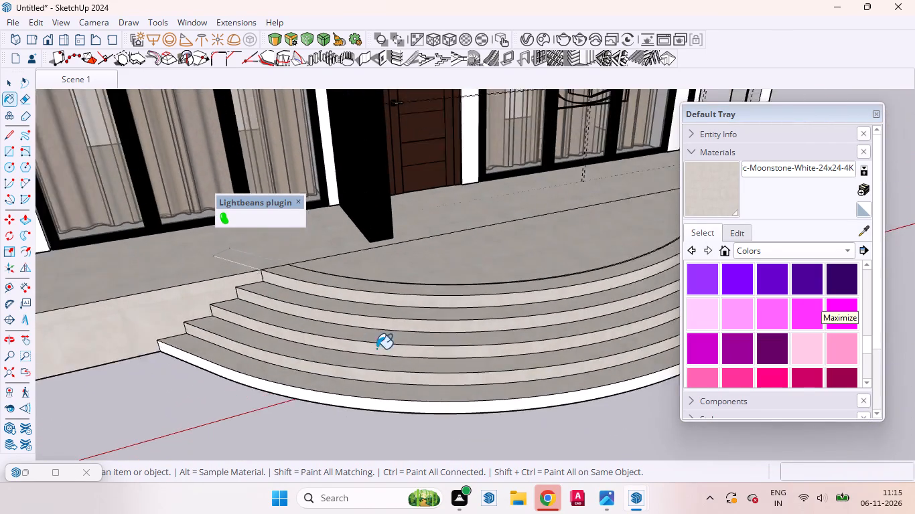
scroll(476, 406, up, 6)
click(466, 385)
Paint the thin white curved strip between the semicircular landing and the top tread with the Moonstone White 24x24 tile material.
scroll(472, 380, down, 1)
middle_drag(473, 385, 250, 468)
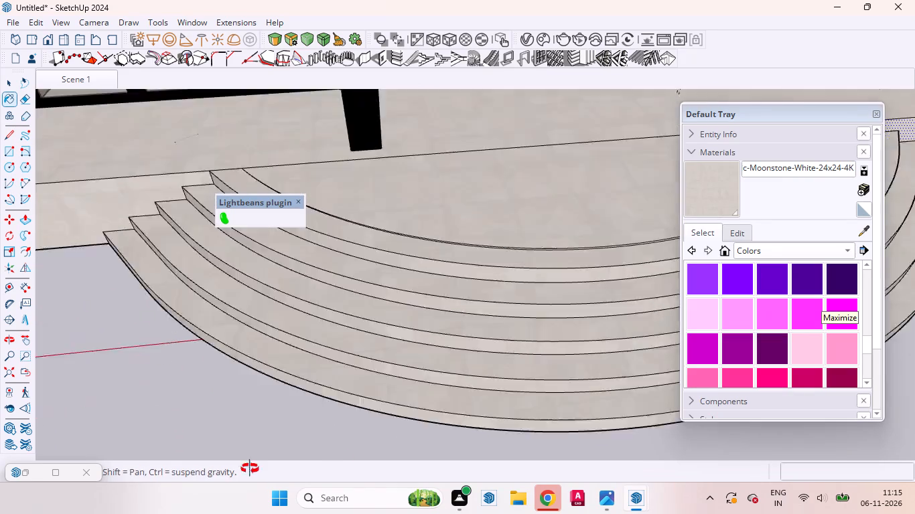
middle_drag(250, 468, 151, 468)
middle_click(149, 466)
scroll(194, 410, down, 7)
scroll(358, 352, up, 1)
scroll(358, 352, down, 12)
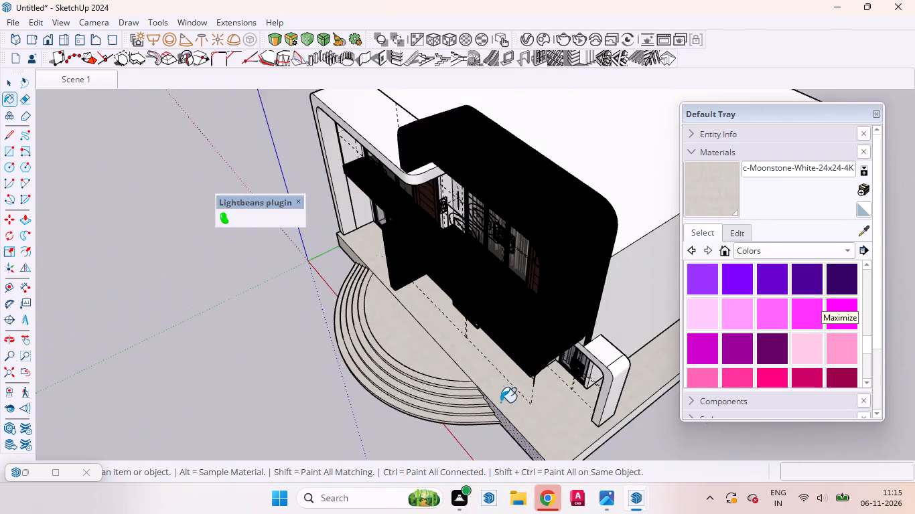
scroll(500, 402, up, 16)
scroll(343, 331, down, 4)
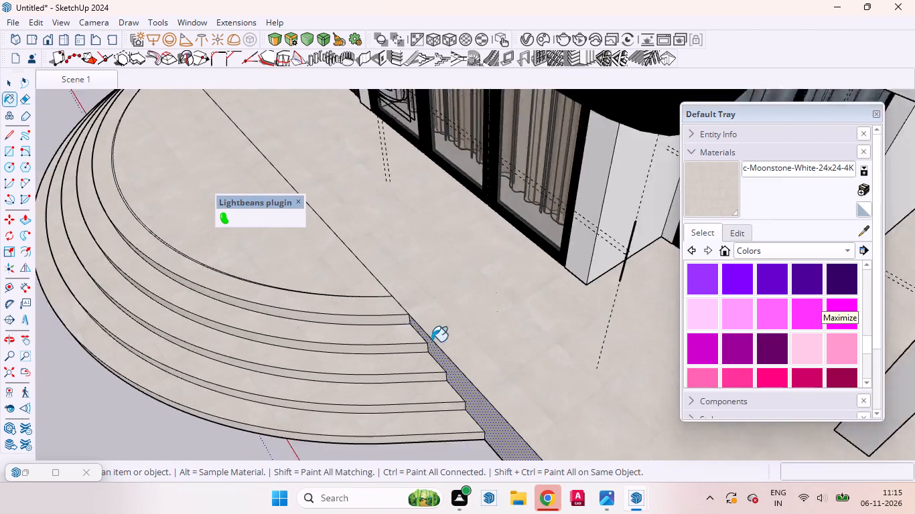
scroll(431, 341, down, 6)
scroll(227, 252, up, 4)
scroll(296, 284, up, 2)
scroll(296, 284, down, 1)
scroll(296, 284, up, 9)
scroll(237, 309, down, 1)
scroll(237, 309, up, 12)
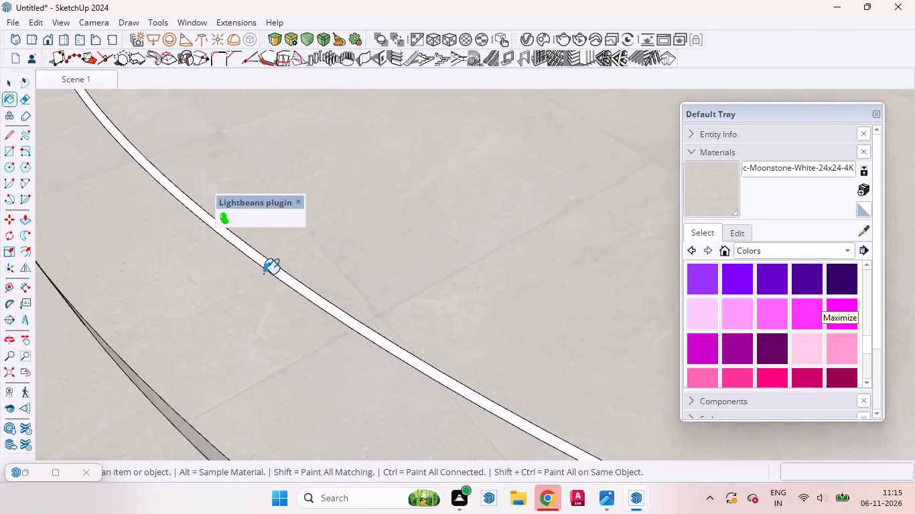
scroll(263, 274, up, 12)
click(291, 282)
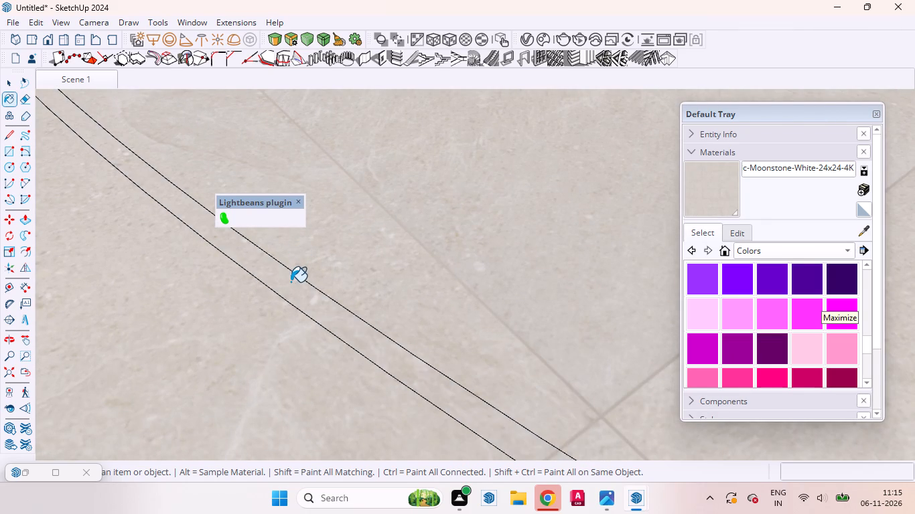
Leave the Paint tool and examine the curved steps, landing and porch from several angles for tile coverage.
scroll(313, 292, down, 20)
scroll(313, 292, down, 1)
scroll(487, 276, up, 1)
scroll(487, 276, down, 9)
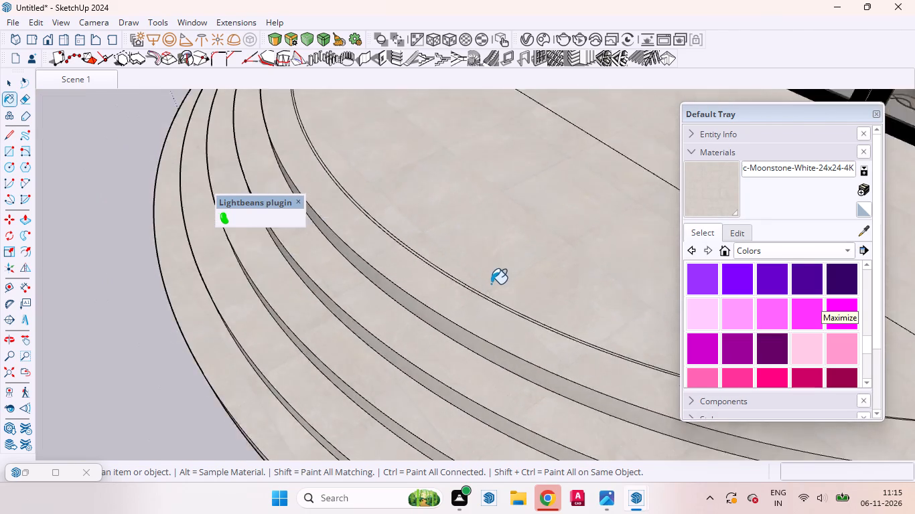
scroll(491, 284, down, 8)
scroll(396, 280, up, 16)
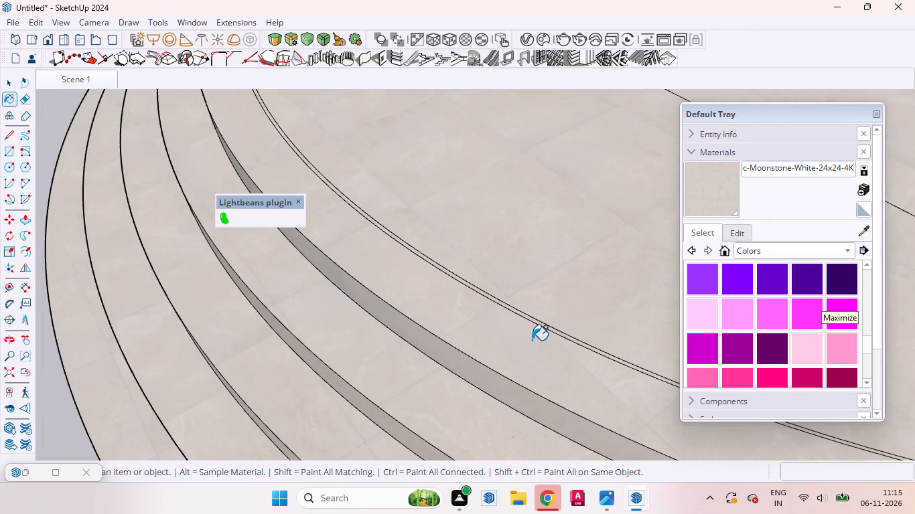
middle_drag(532, 340, 504, 195)
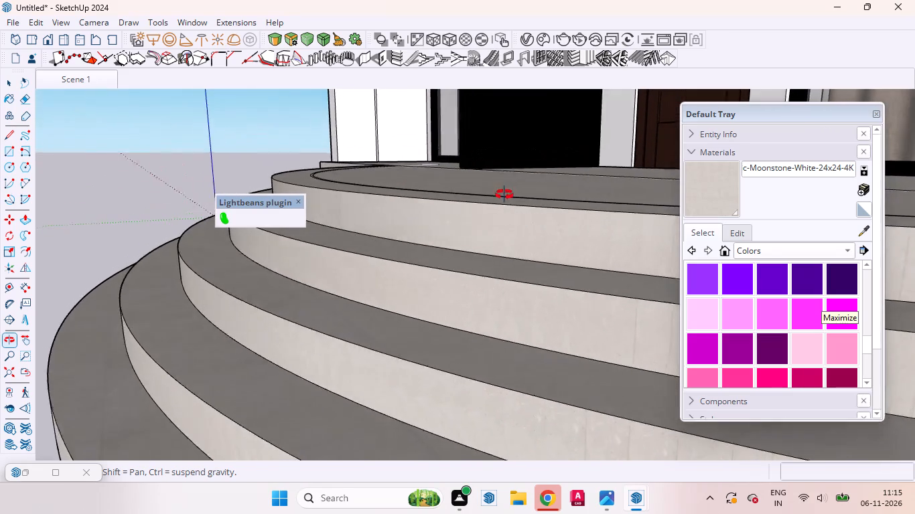
middle_drag(504, 195, 692, 180)
middle_drag(702, 180, 729, 181)
scroll(482, 294, down, 2)
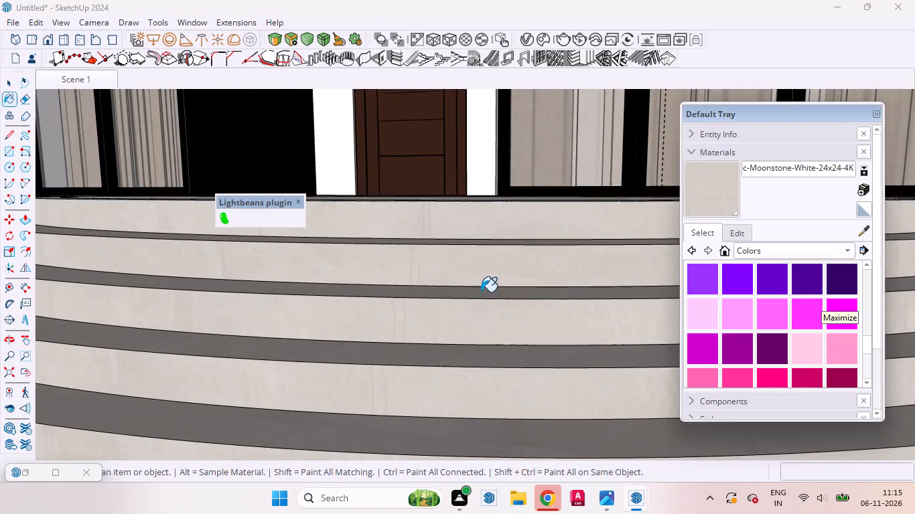
scroll(481, 292, down, 6)
middle_drag(557, 303, 418, 488)
scroll(412, 351, down, 10)
middle_drag(340, 318, 570, 305)
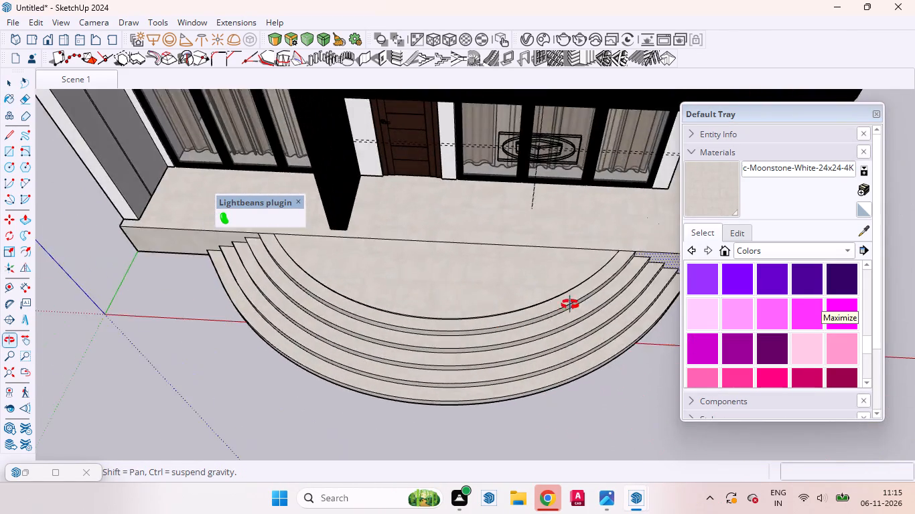
middle_drag(570, 305, 635, 256)
scroll(500, 321, up, 4)
scroll(358, 340, up, 5)
middle_drag(356, 339, 489, 260)
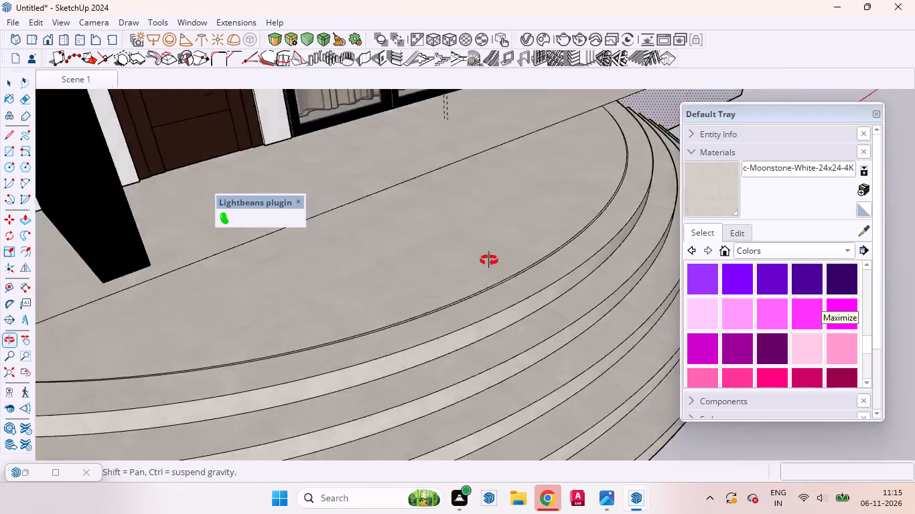
middle_drag(489, 260, 288, 322)
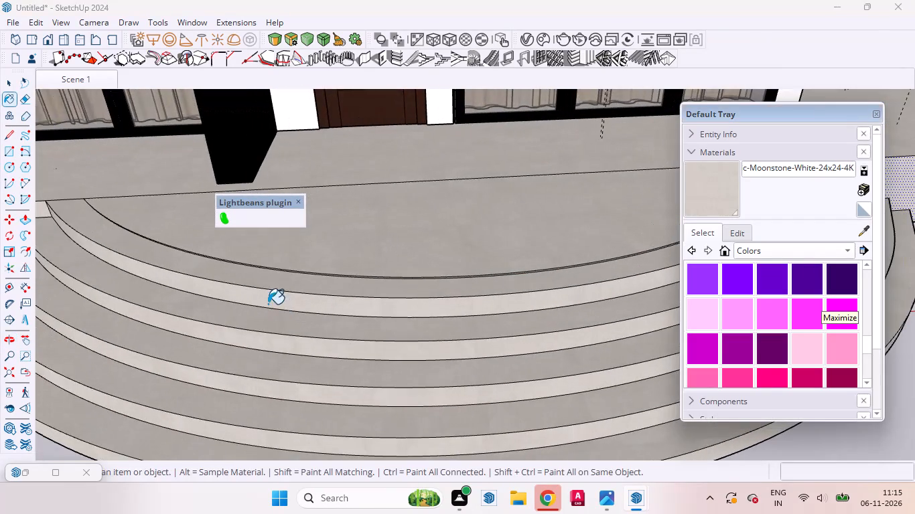
click(12, 79)
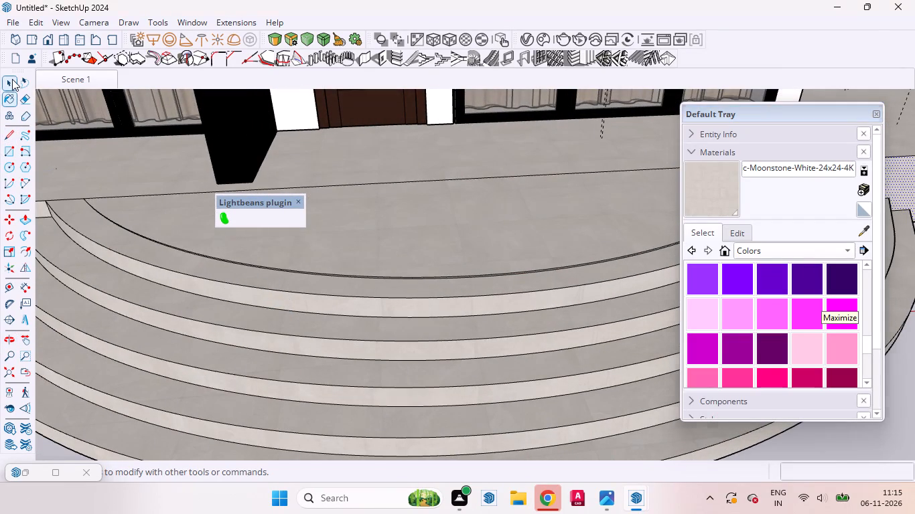
scroll(555, 270, down, 20)
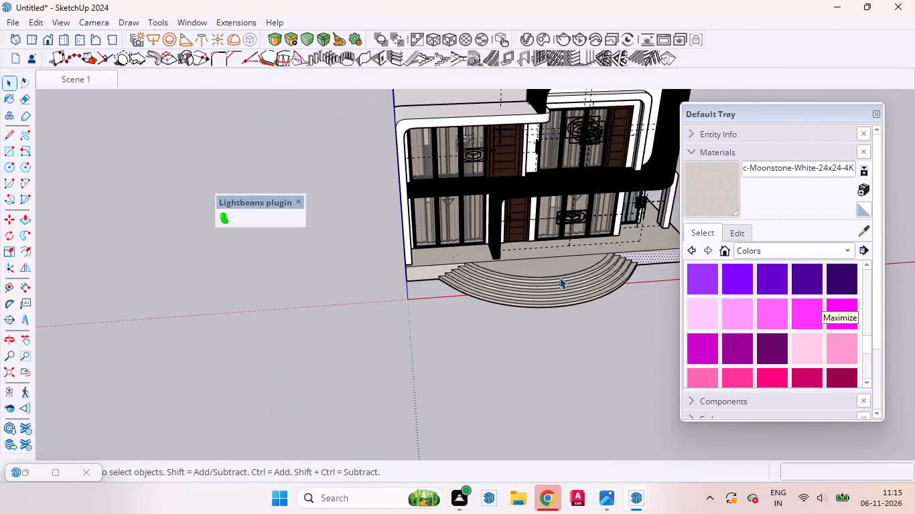
middle_drag(547, 307, 416, 365)
scroll(420, 290, up, 3)
scroll(464, 179, up, 3)
scroll(516, 193, up, 2)
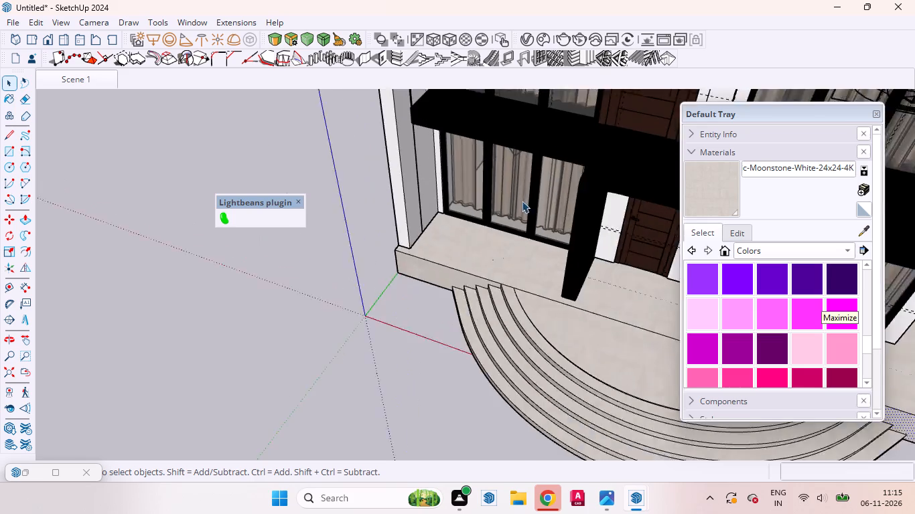
scroll(522, 201, up, 8)
scroll(583, 268, up, 6)
scroll(606, 307, down, 10)
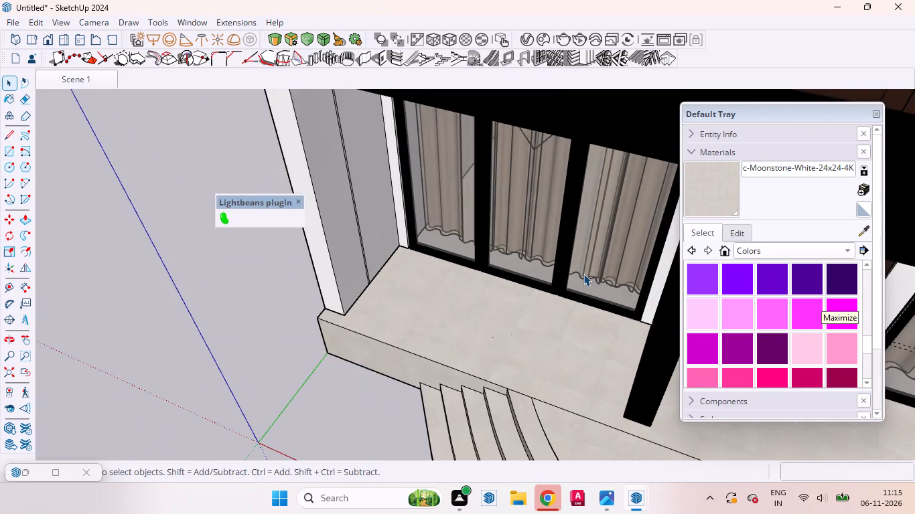
scroll(583, 274, down, 9)
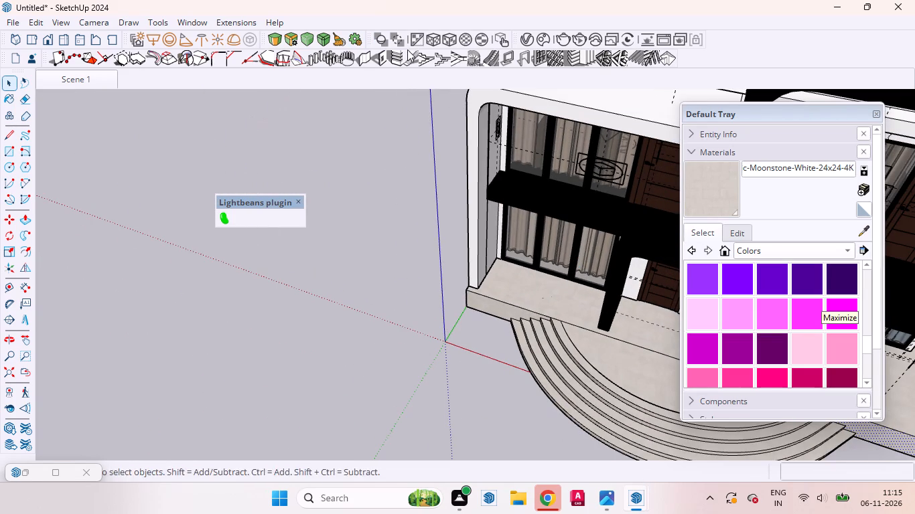
Reopen the V-Ray Asset Editor and place it over the empty area beside the house, with its material list in view.
click(534, 44)
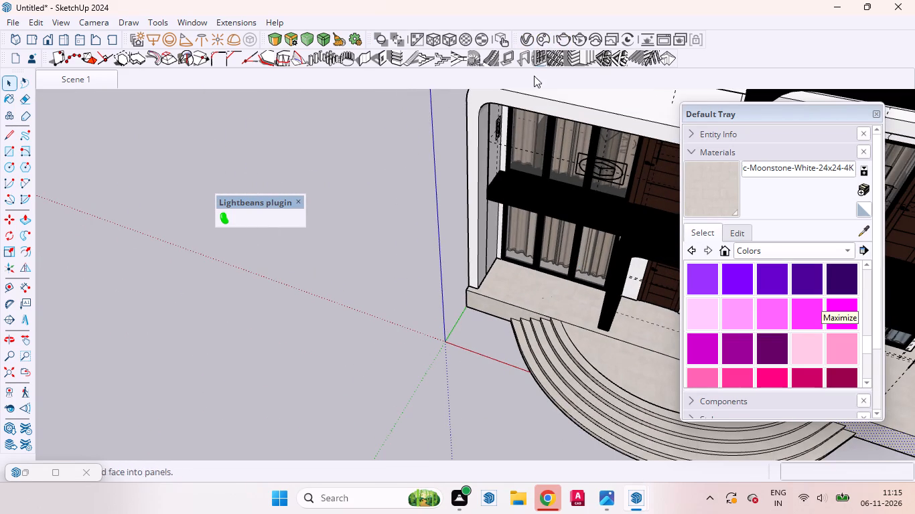
drag(596, 259, 173, 265)
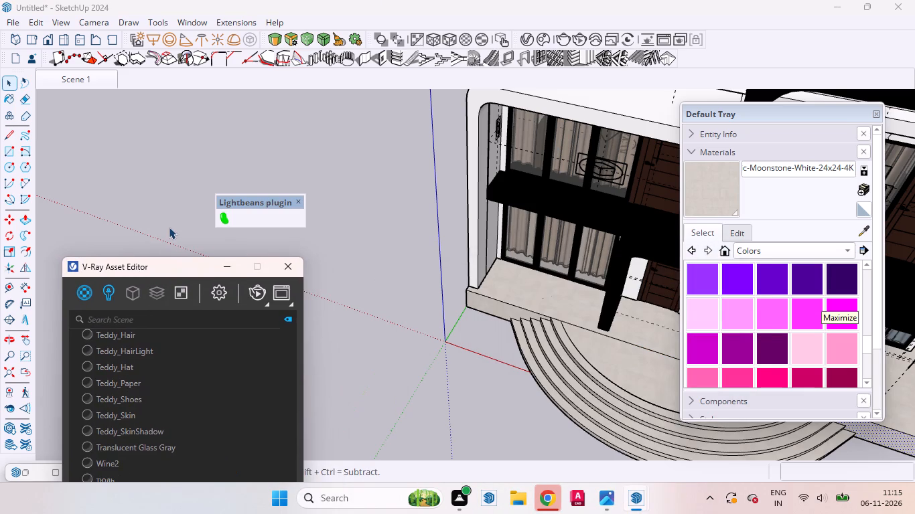
click(187, 248)
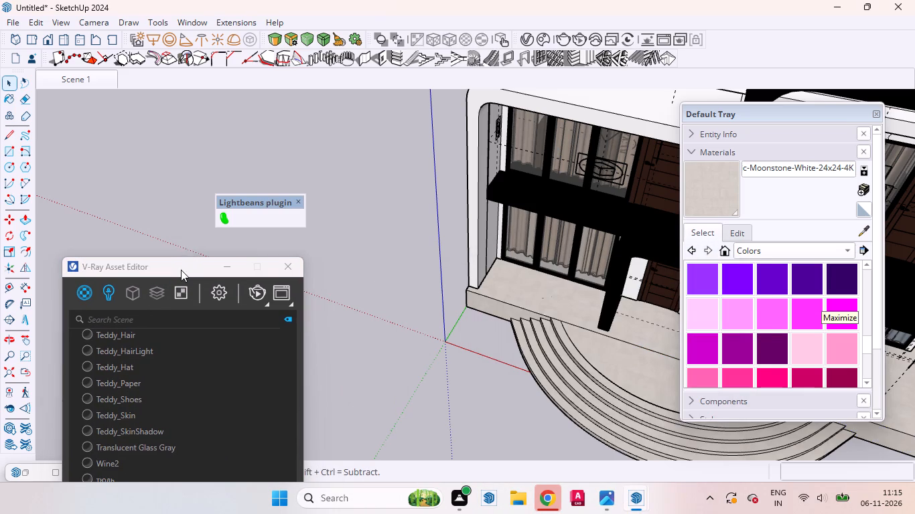
drag(181, 270, 230, 108)
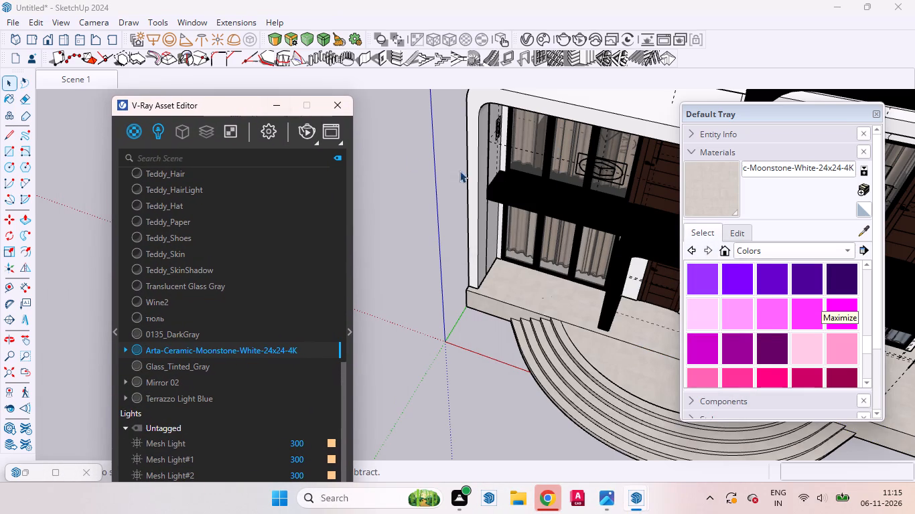
Sample the Moonstone White 24x24 tile material from the entrance landing and open its V-Ray reflection settings in the Asset Editor.
click(861, 231)
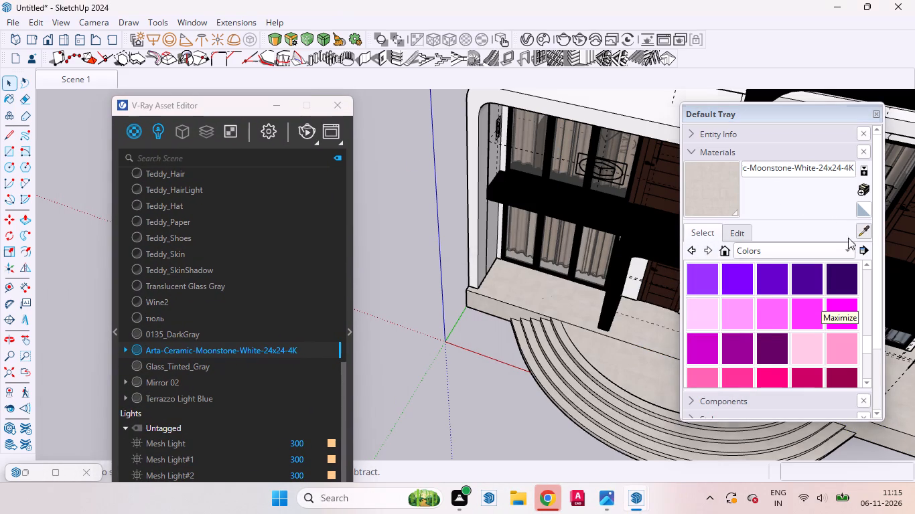
click(636, 365)
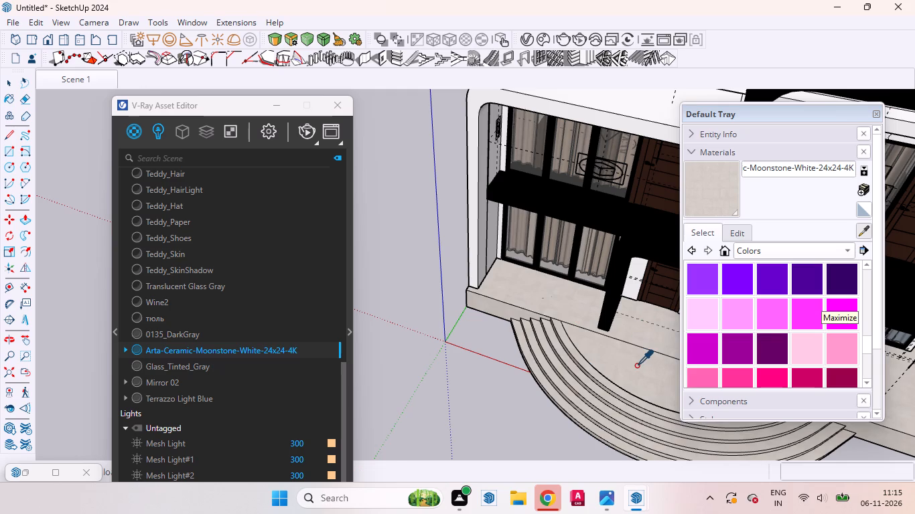
click(352, 343)
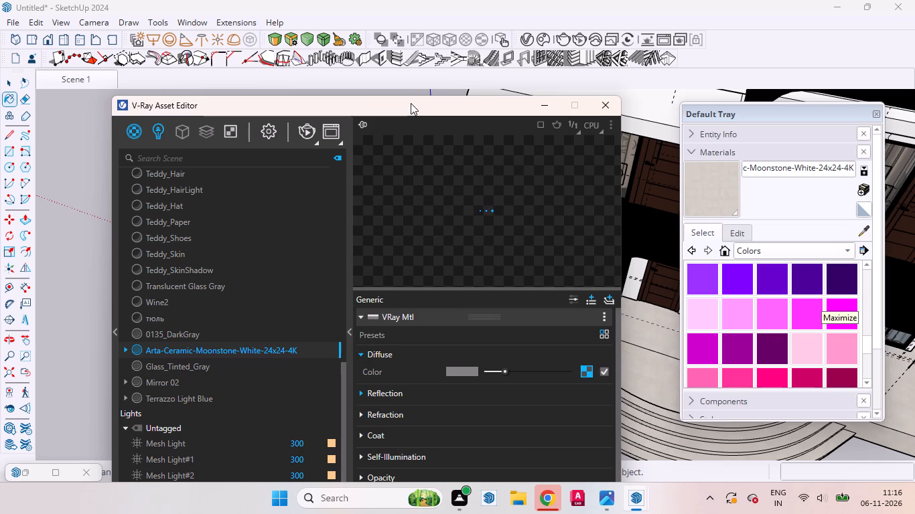
drag(411, 103, 414, 27)
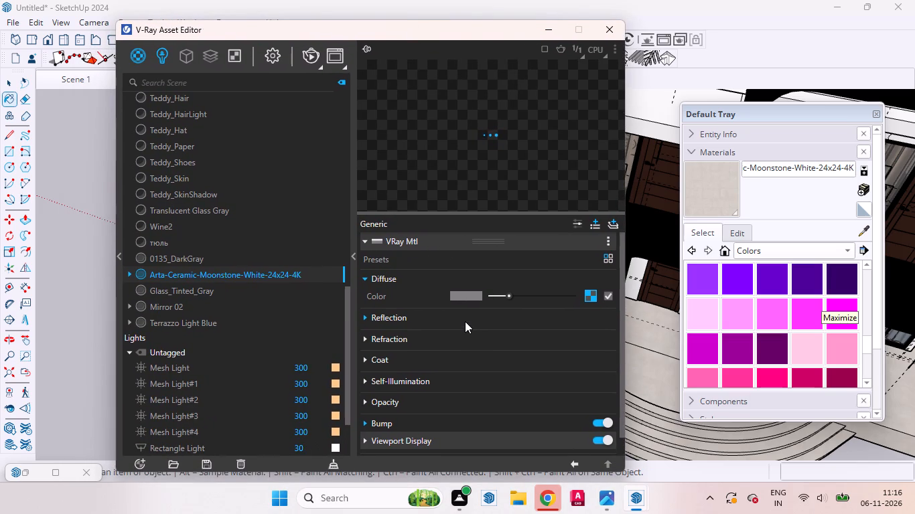
click(465, 321)
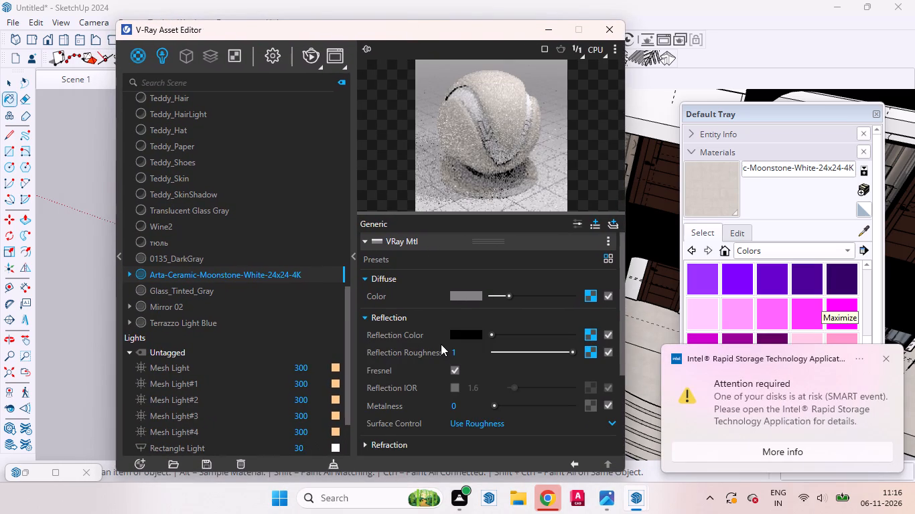
Switch the Moonstone White tile material's surface control to Use Glossiness and raise its reflection colour from black to light grey.
click(605, 422)
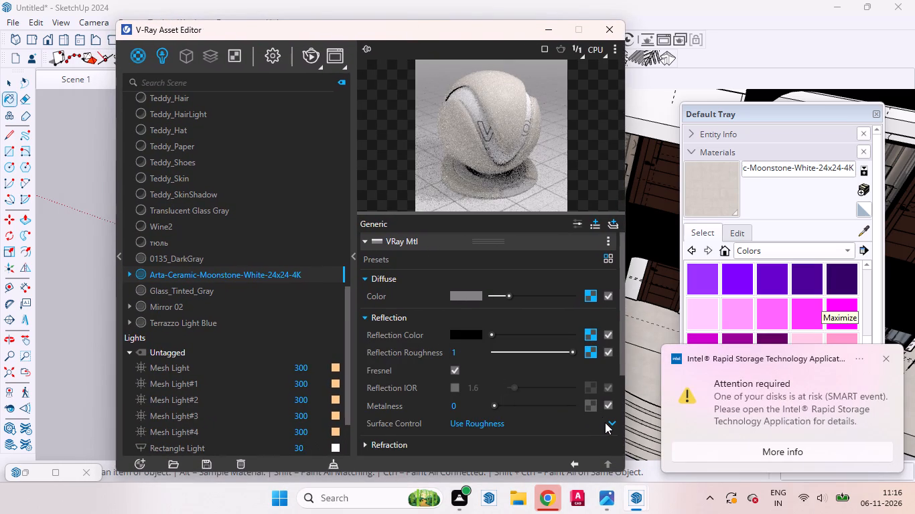
click(551, 388)
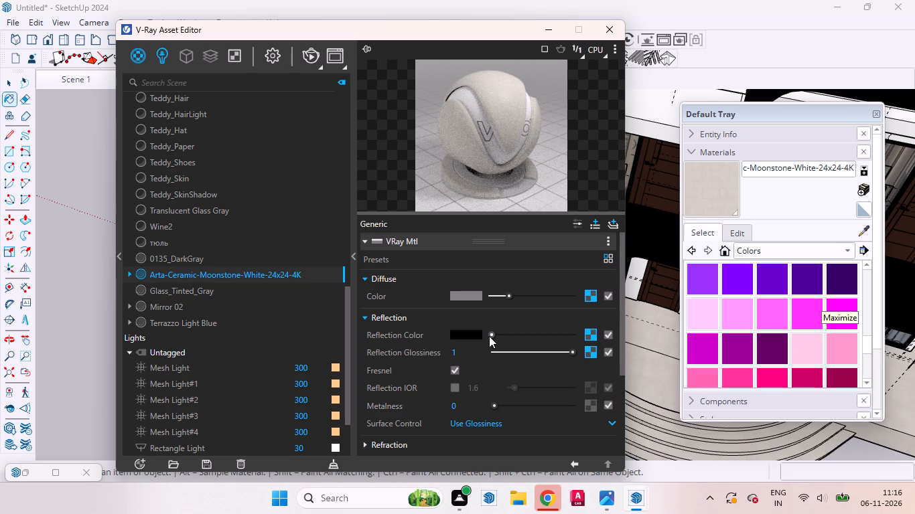
drag(489, 336, 514, 339)
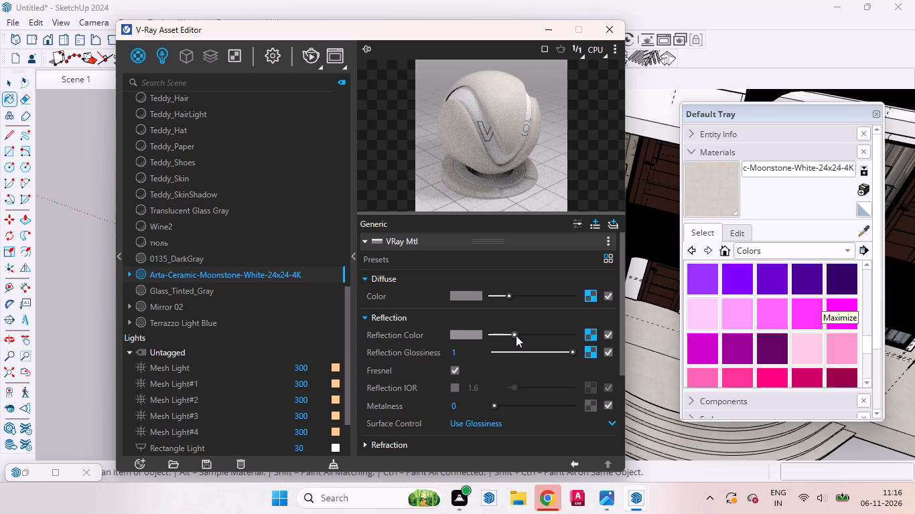
drag(516, 335, 516, 333)
drag(516, 333, 523, 330)
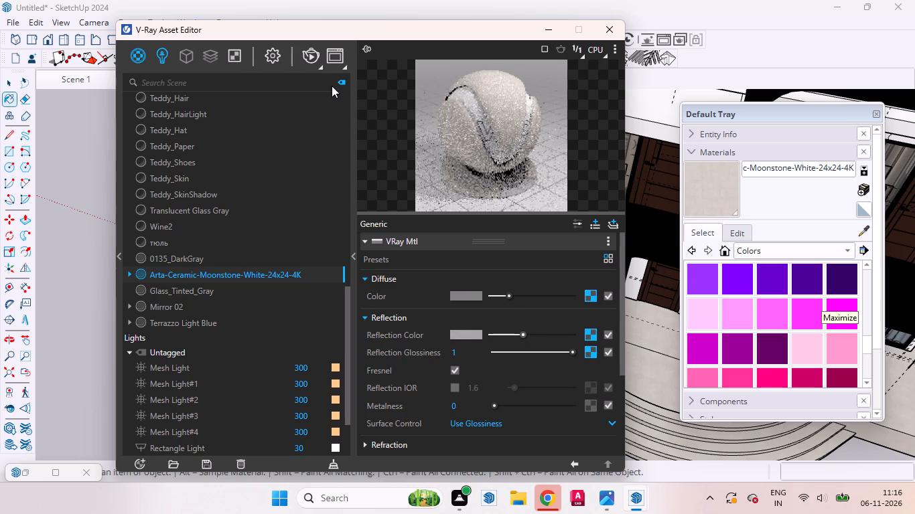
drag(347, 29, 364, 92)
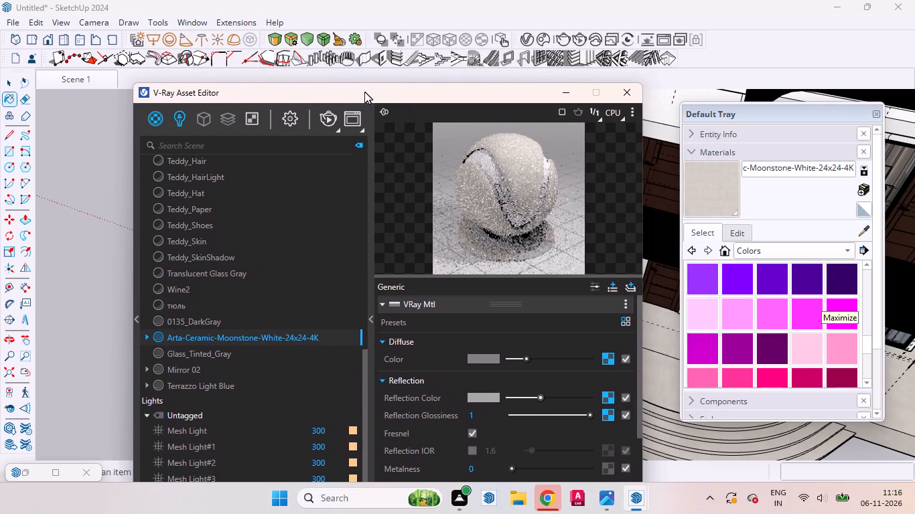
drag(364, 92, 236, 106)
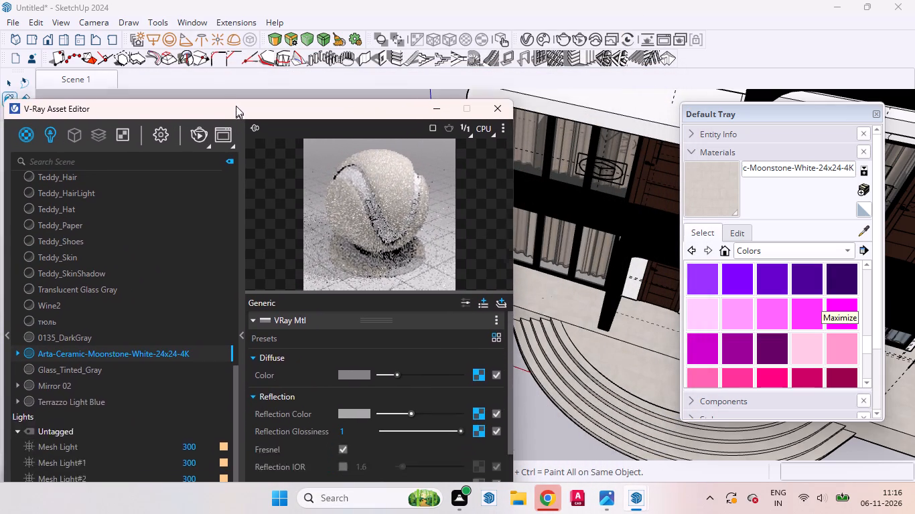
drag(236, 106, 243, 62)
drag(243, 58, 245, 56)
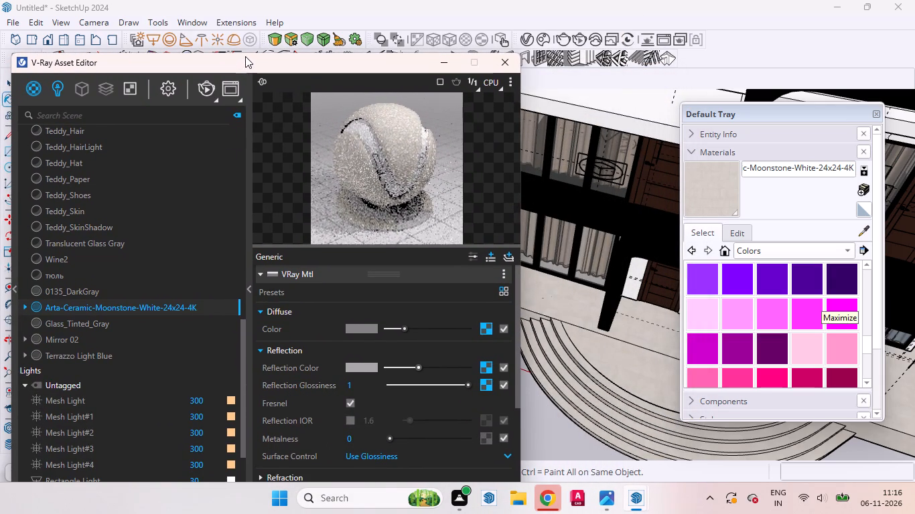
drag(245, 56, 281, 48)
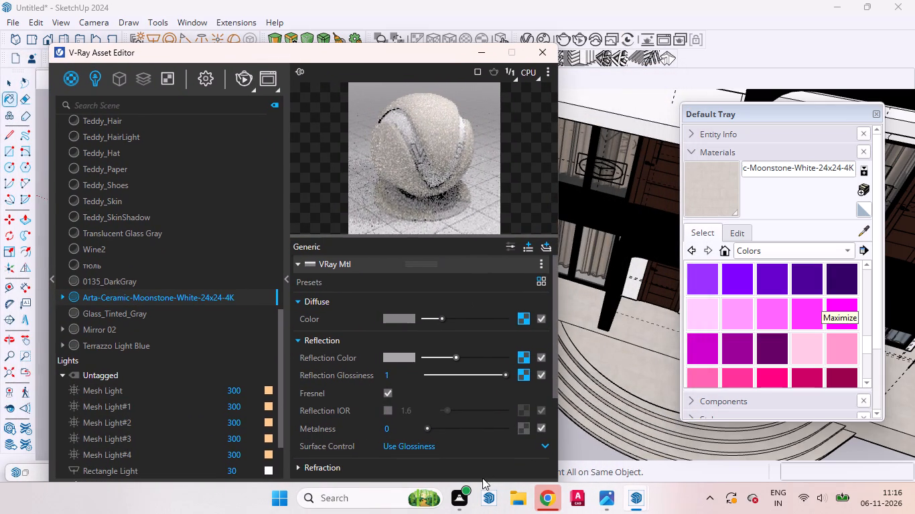
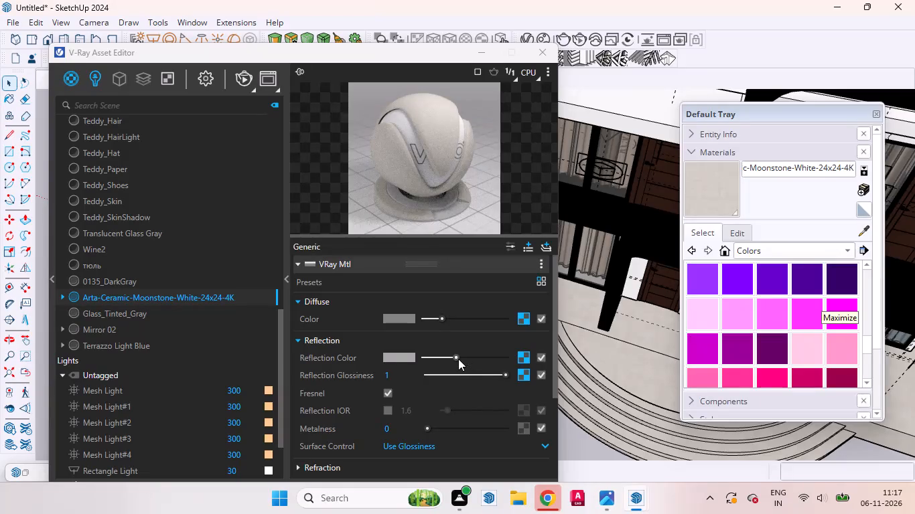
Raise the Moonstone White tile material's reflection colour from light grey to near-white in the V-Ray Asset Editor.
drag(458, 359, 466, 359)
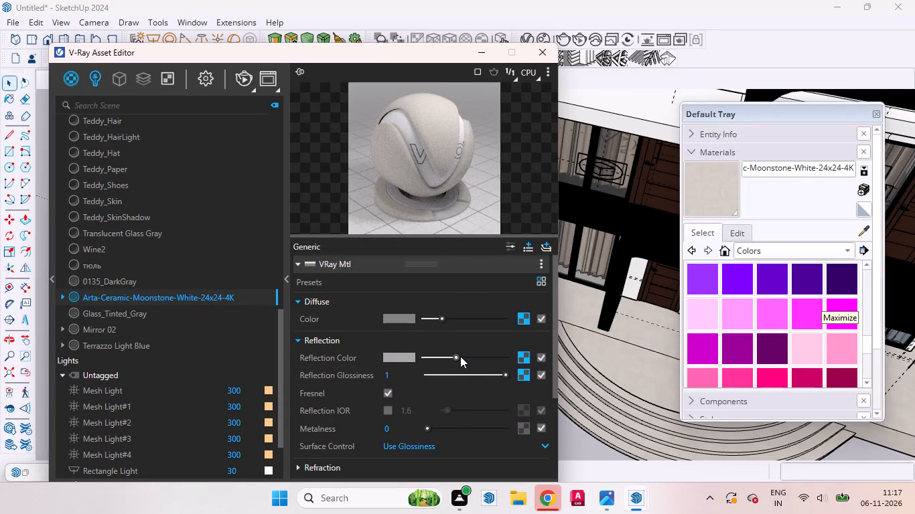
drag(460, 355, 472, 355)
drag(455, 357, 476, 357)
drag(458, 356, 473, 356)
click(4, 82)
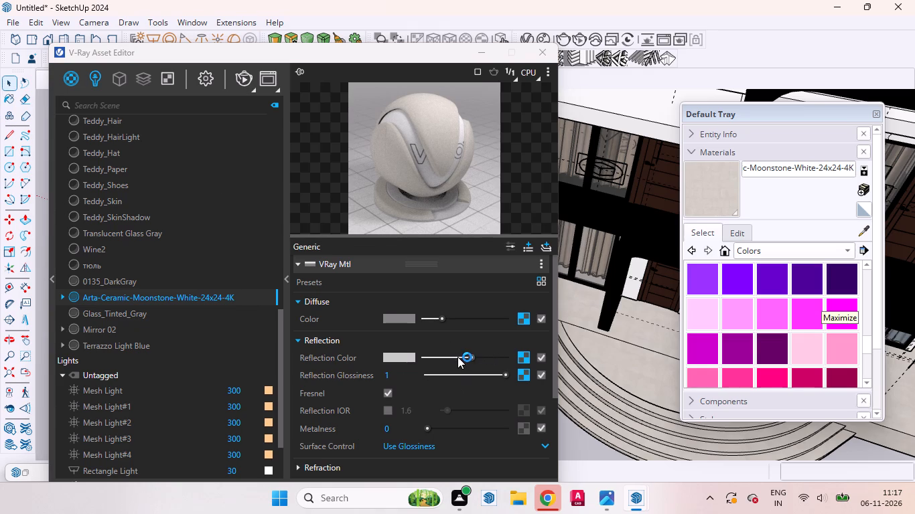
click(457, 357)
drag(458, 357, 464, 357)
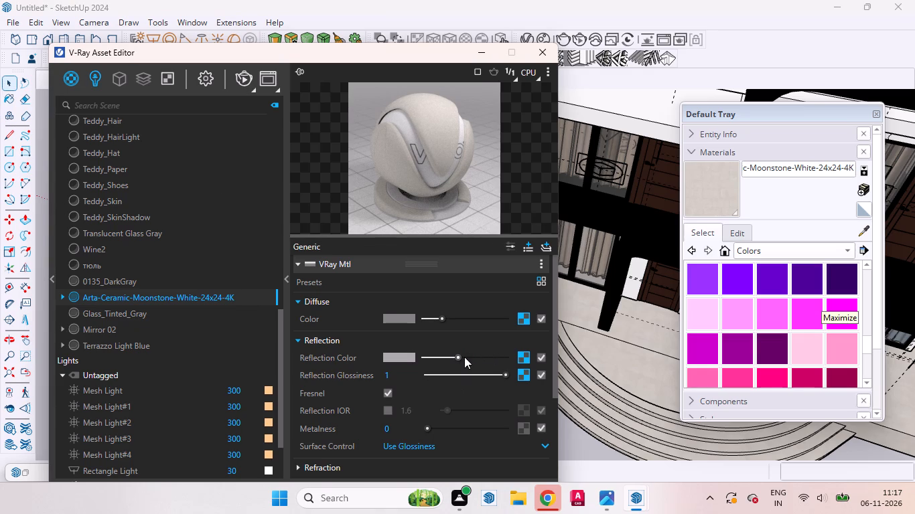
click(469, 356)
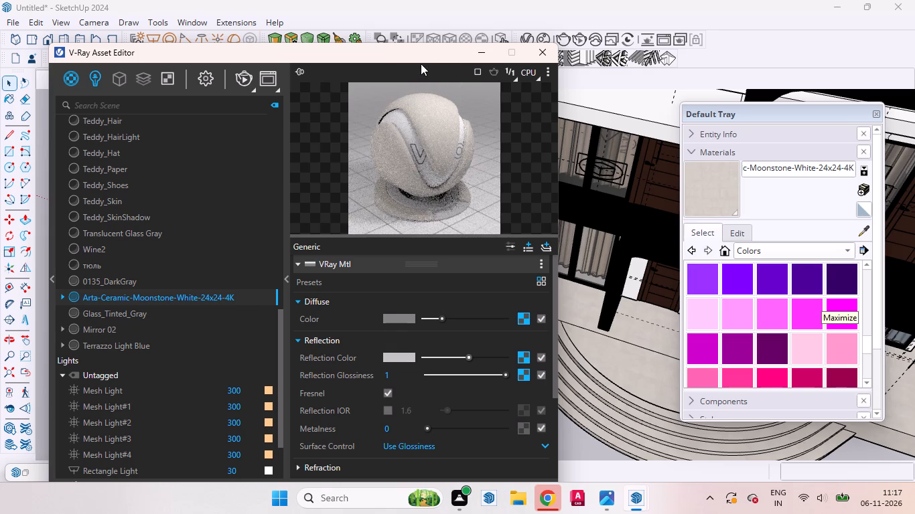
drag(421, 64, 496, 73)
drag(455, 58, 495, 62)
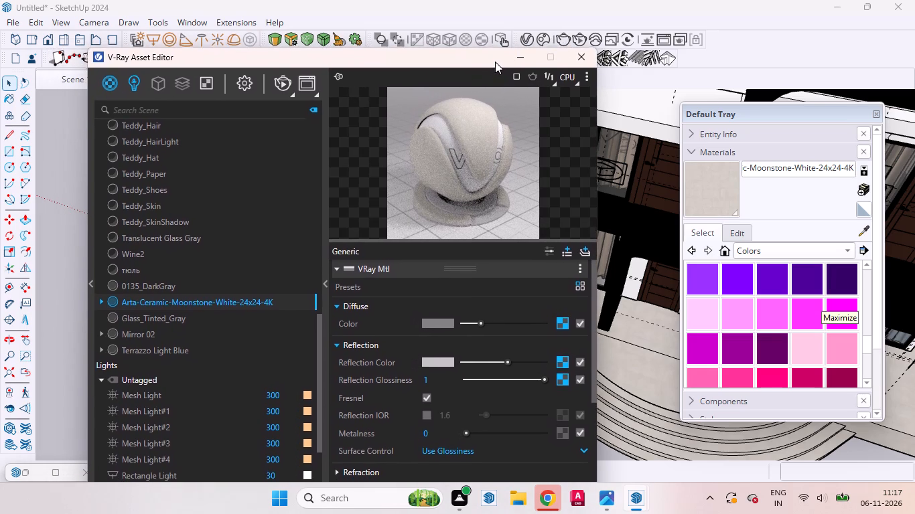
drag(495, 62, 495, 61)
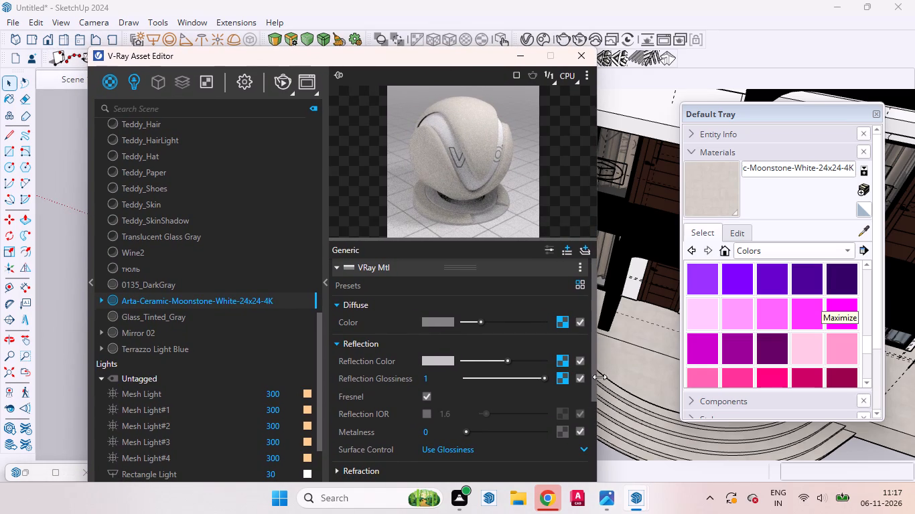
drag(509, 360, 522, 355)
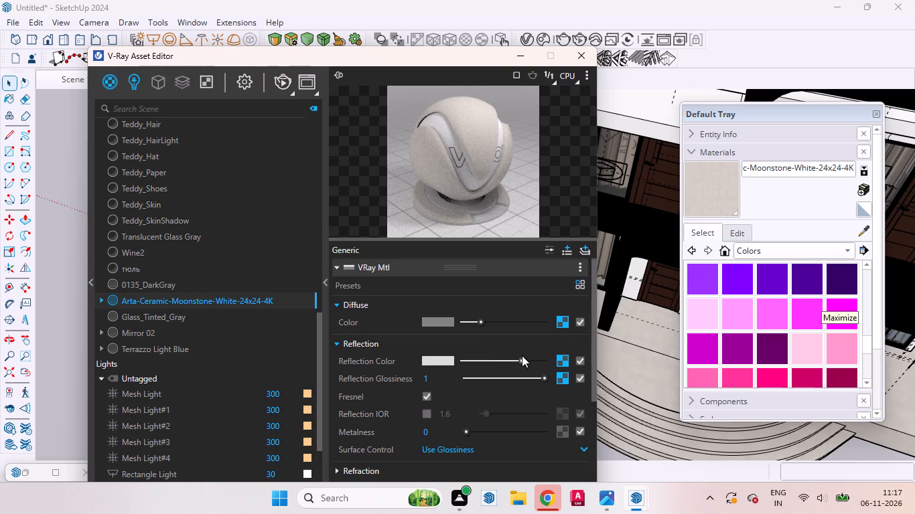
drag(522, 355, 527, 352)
Brighten the Moonstone White tile material's diffuse colour from mid grey to light grey.
drag(485, 321, 493, 321)
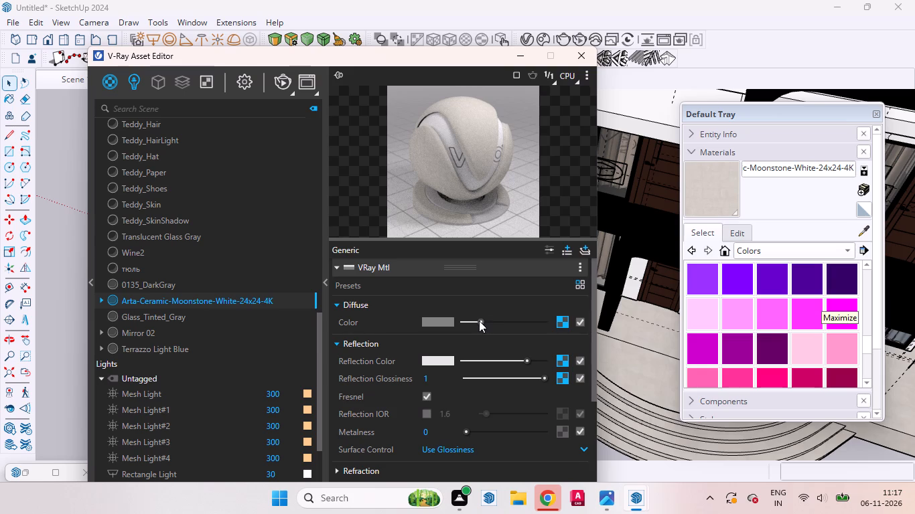
click(480, 321)
drag(482, 321, 491, 318)
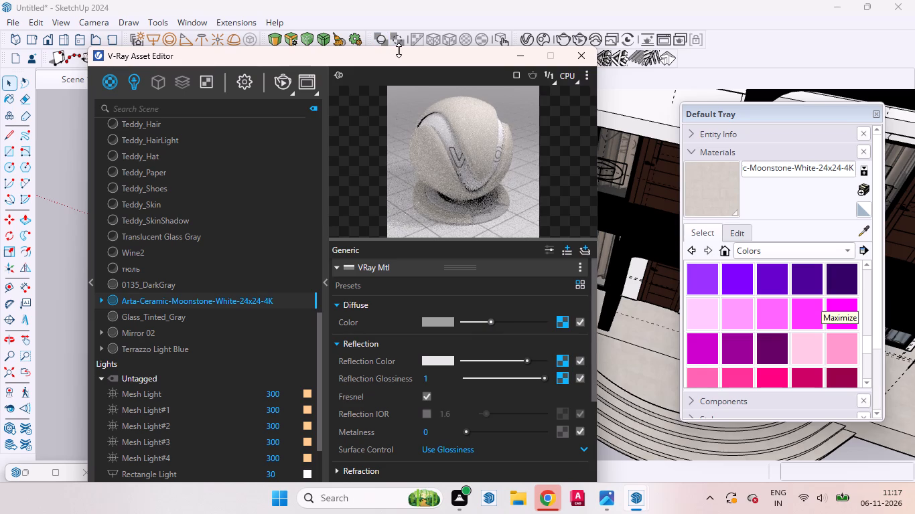
drag(408, 56, 416, 115)
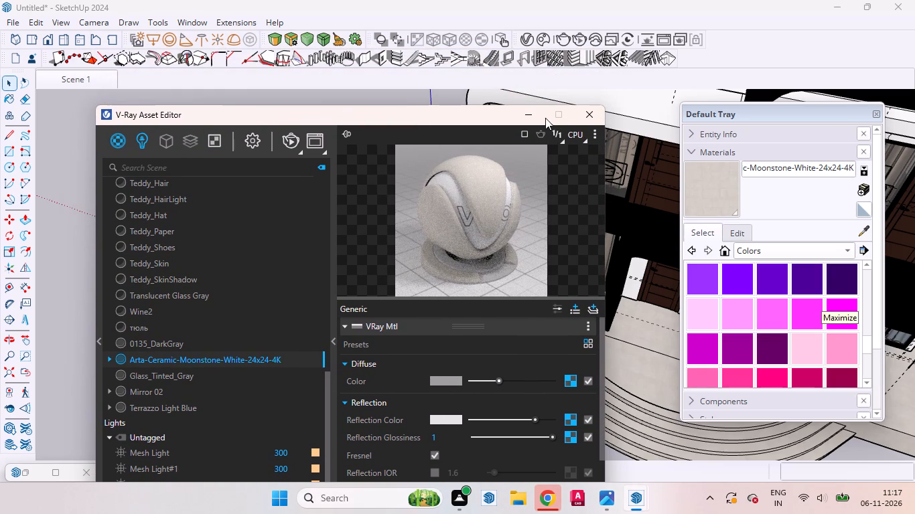
drag(501, 380, 526, 384)
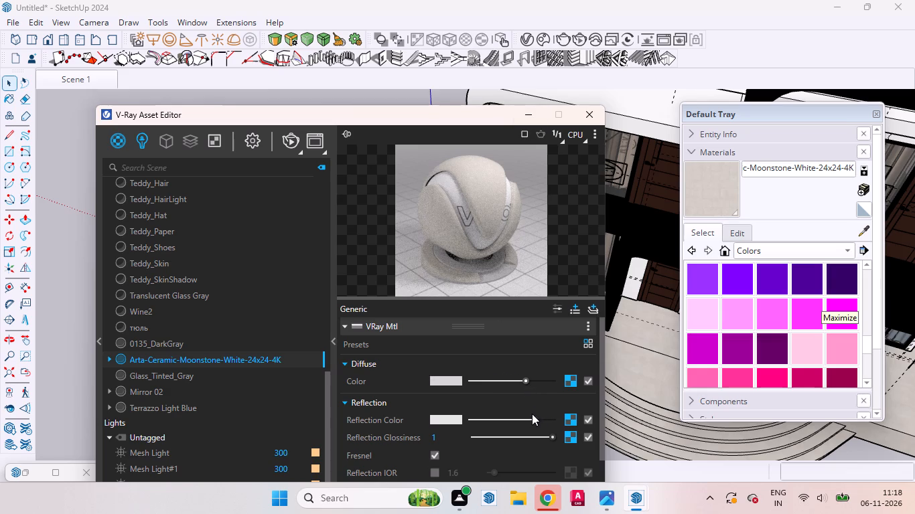
Raise the tile material's reflection colour all the way to pure white.
drag(533, 419, 541, 419)
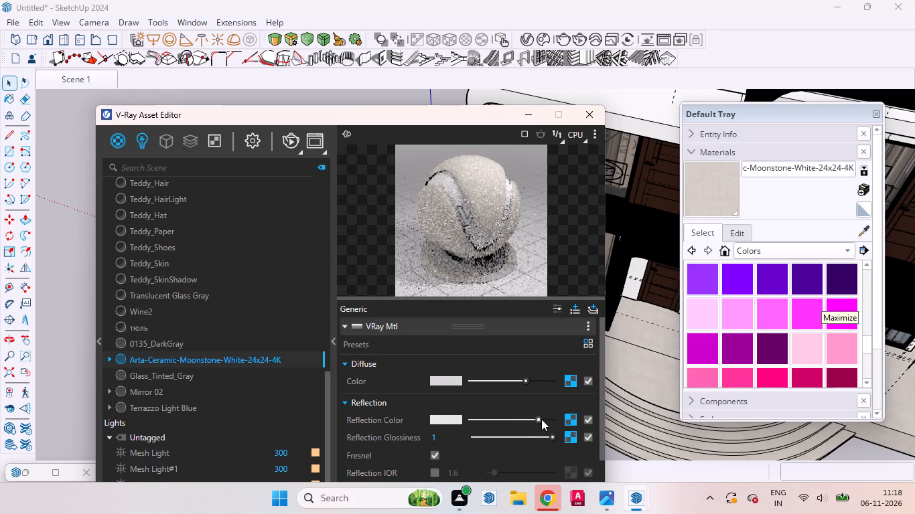
drag(541, 419, 555, 410)
drag(555, 410, 561, 406)
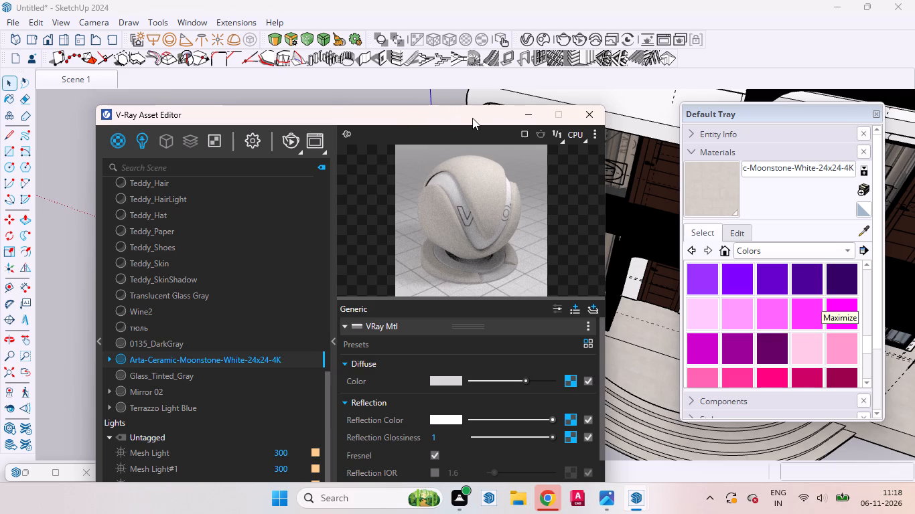
Move the V-Ray Asset Editor clear of the house and examine the tiled curved steps and entrance front.
drag(474, 118, 391, 294)
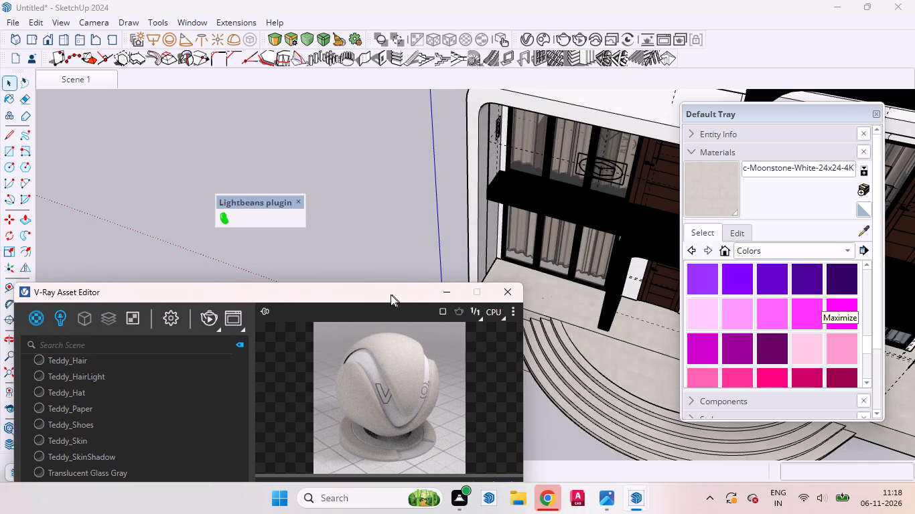
drag(391, 294, 368, 298)
scroll(506, 232, down, 7)
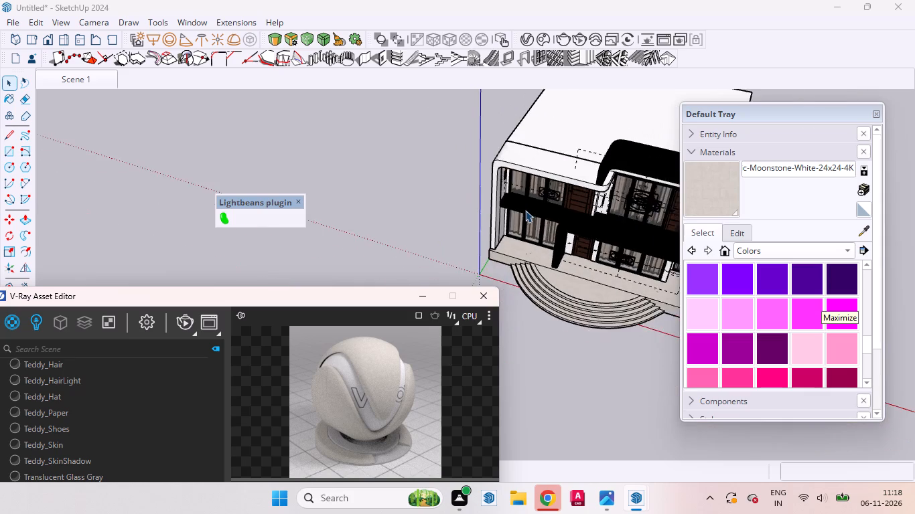
scroll(525, 210, down, 5)
scroll(597, 318, up, 5)
scroll(366, 211, up, 3)
scroll(506, 250, up, 8)
scroll(549, 242, down, 1)
scroll(549, 241, up, 4)
scroll(539, 216, down, 1)
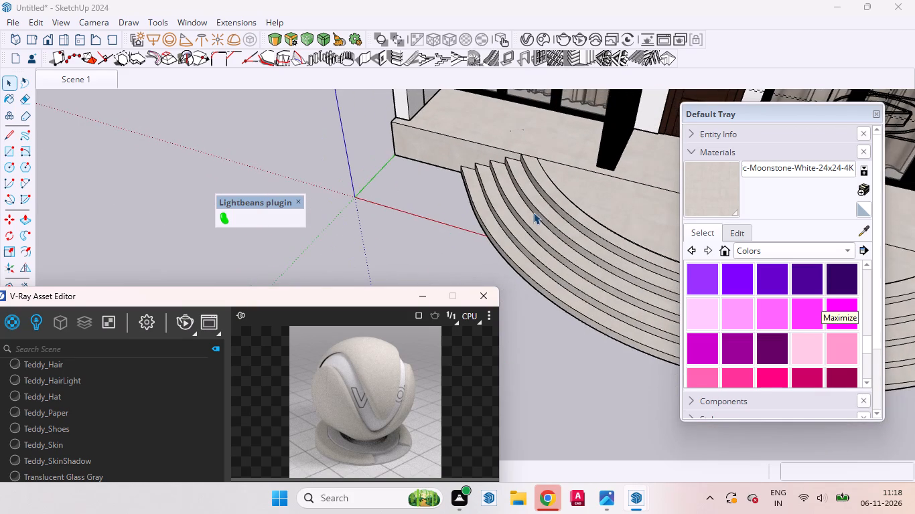
scroll(533, 212, up, 8)
scroll(466, 87, down, 8)
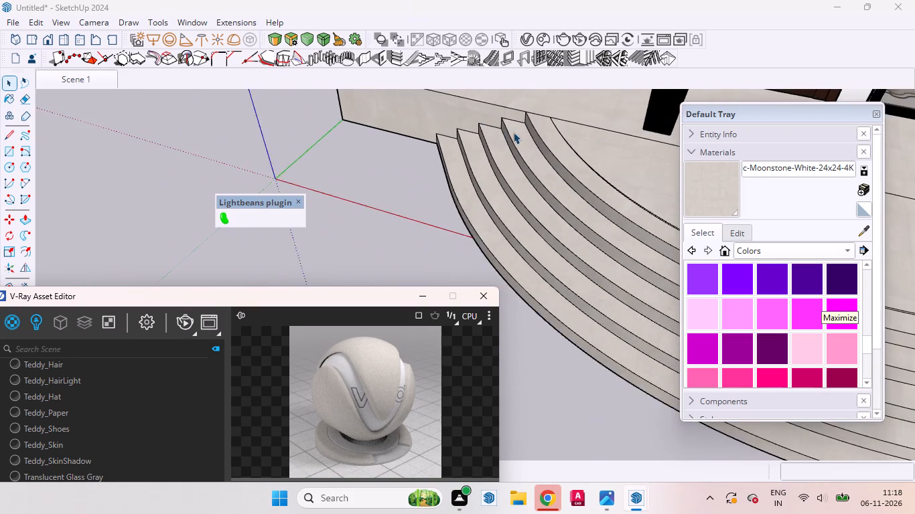
scroll(513, 132, down, 2)
middle_drag(574, 216, 480, 96)
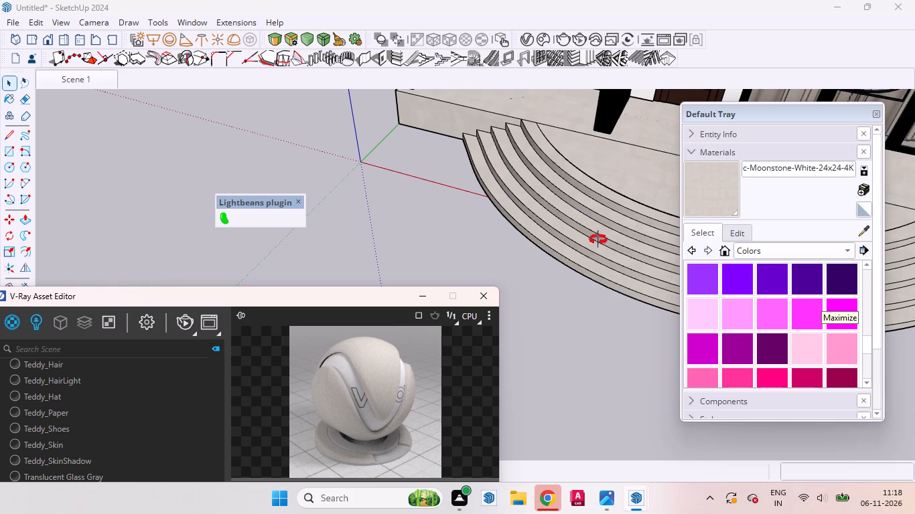
middle_drag(616, 298, 524, 183)
scroll(585, 219, down, 3)
scroll(566, 219, up, 1)
scroll(563, 218, down, 2)
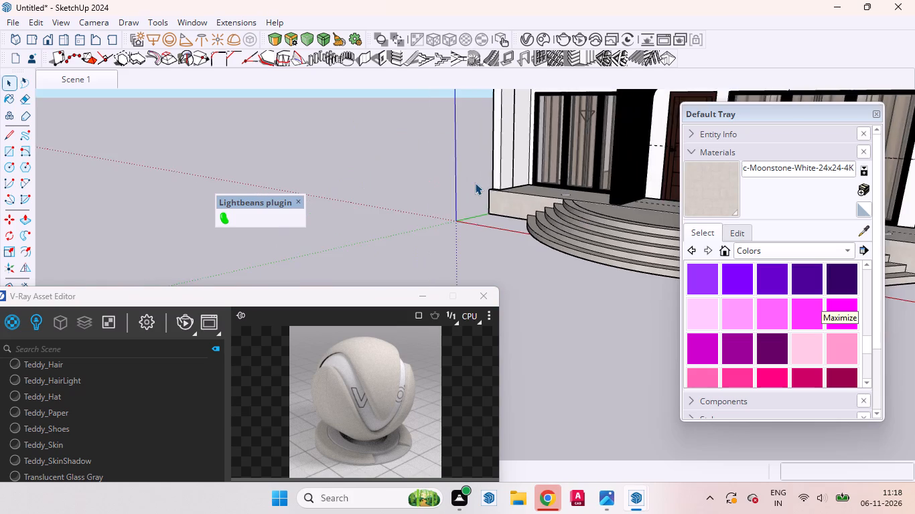
scroll(474, 181, down, 12)
Examine the porch floor at the end of the curved steps, selecting the floor face and the narrow strip within it.
scroll(575, 178, up, 6)
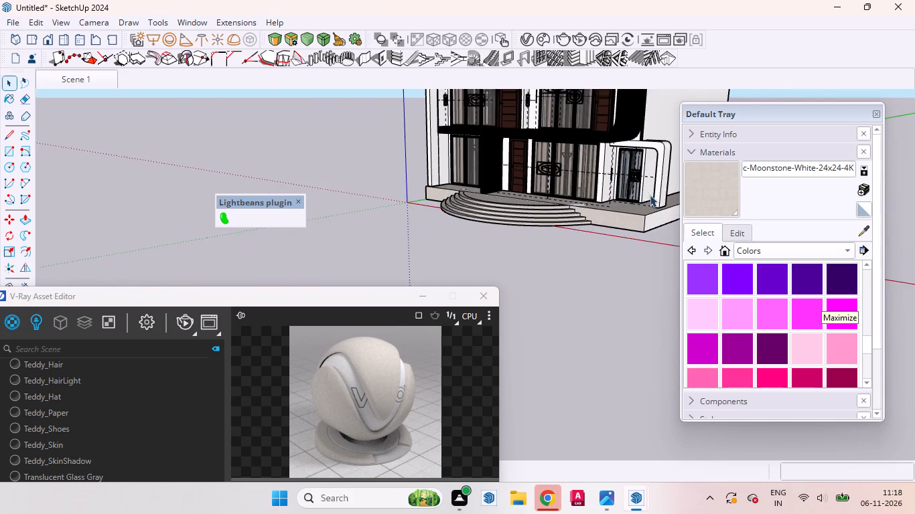
scroll(650, 204, up, 6)
scroll(524, 204, up, 17)
scroll(571, 193, down, 1)
scroll(571, 193, up, 3)
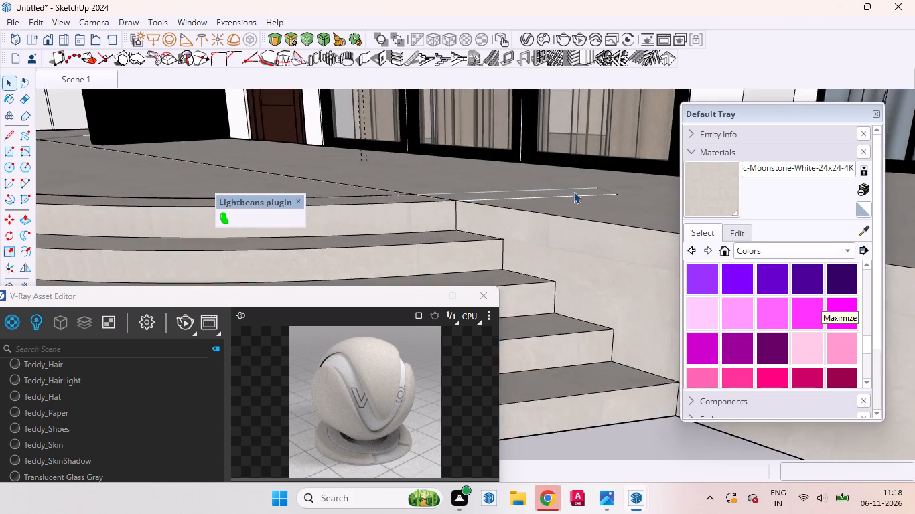
scroll(573, 191, up, 5)
middle_drag(616, 180, 557, 183)
scroll(556, 208, up, 20)
scroll(556, 208, up, 1)
scroll(554, 205, down, 1)
scroll(554, 205, up, 19)
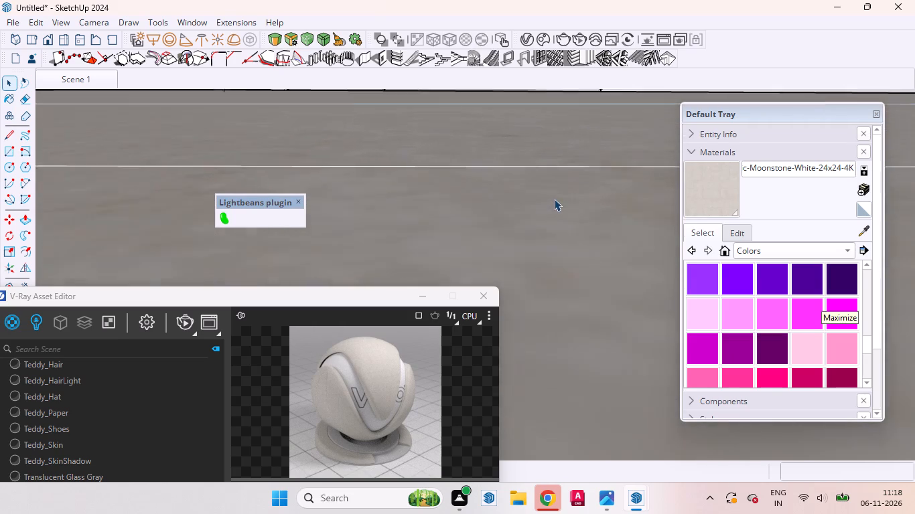
scroll(554, 199, up, 8)
click(589, 256)
scroll(584, 249, down, 6)
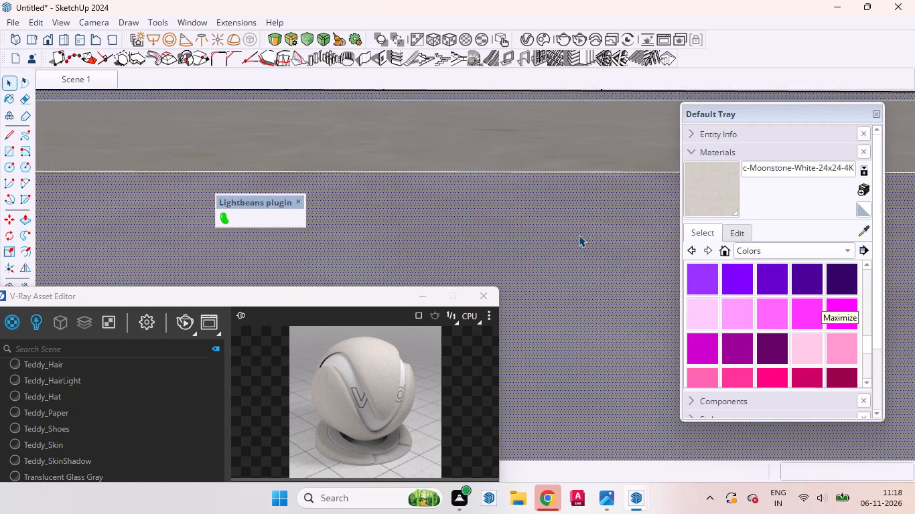
scroll(579, 235, down, 6)
click(491, 181)
middle_drag(491, 182, 558, 258)
scroll(562, 250, down, 20)
scroll(562, 250, down, 20)
scroll(562, 250, down, 1)
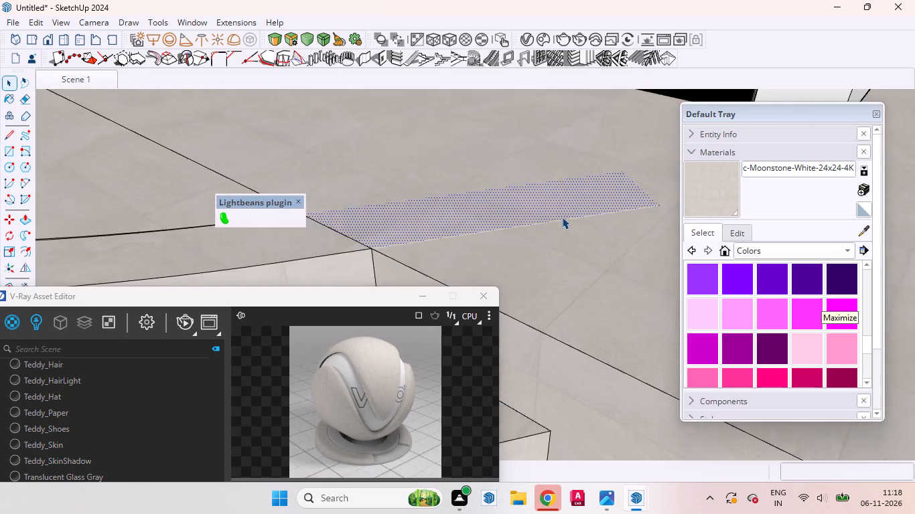
scroll(562, 217, down, 11)
scroll(440, 236, up, 6)
Select the curved step treads one at a time to inspect their separate tiled faces.
middle_drag(445, 234, 488, 275)
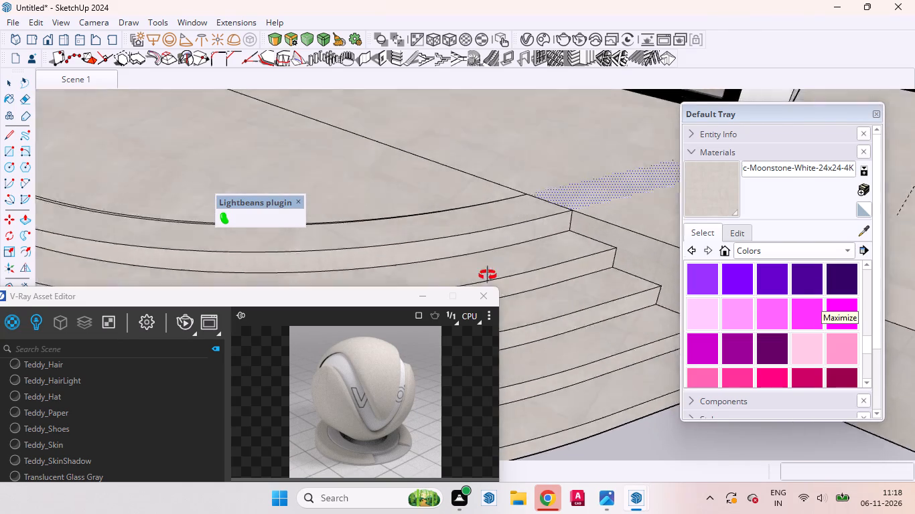
middle_drag(488, 275, 559, 321)
scroll(557, 264, down, 5)
click(537, 248)
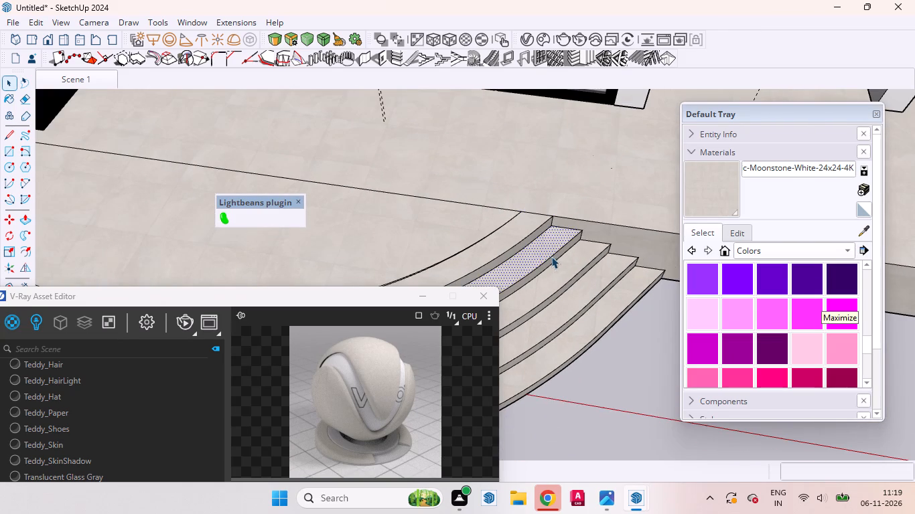
click(569, 270)
click(584, 282)
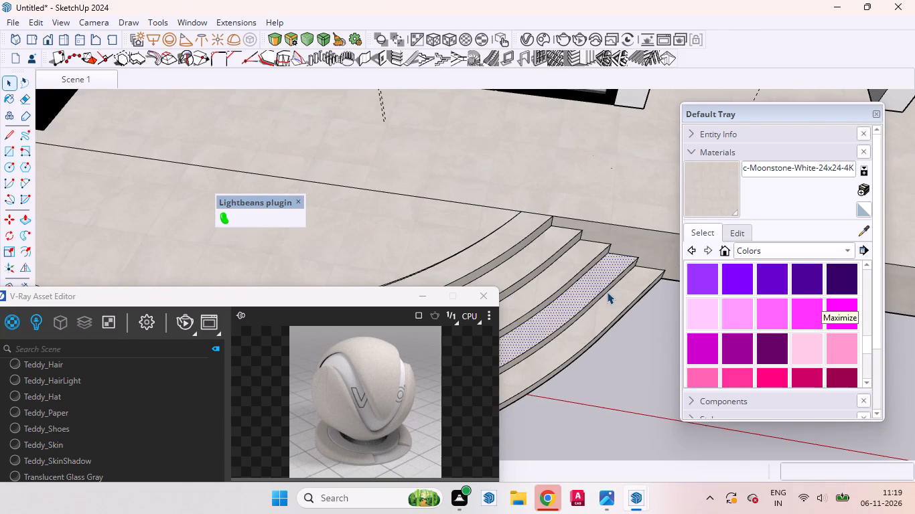
click(625, 296)
click(602, 278)
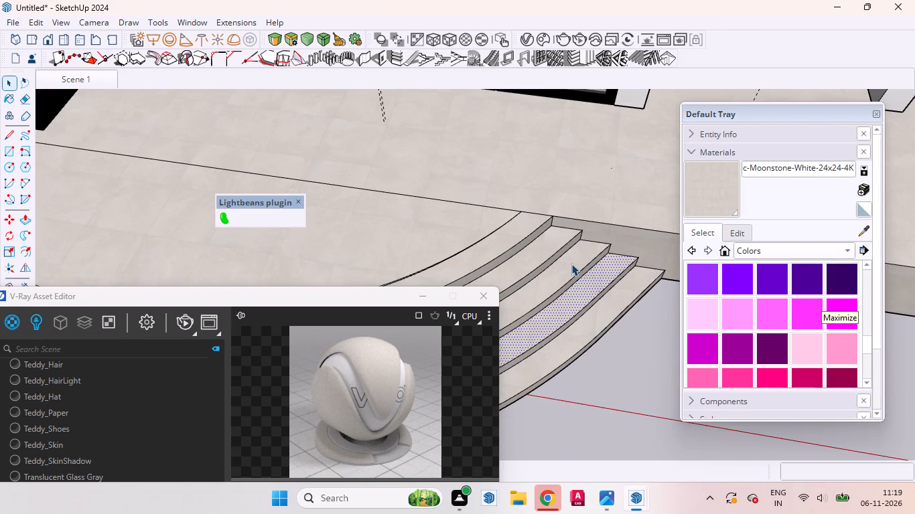
click(571, 264)
click(535, 252)
click(498, 241)
click(458, 238)
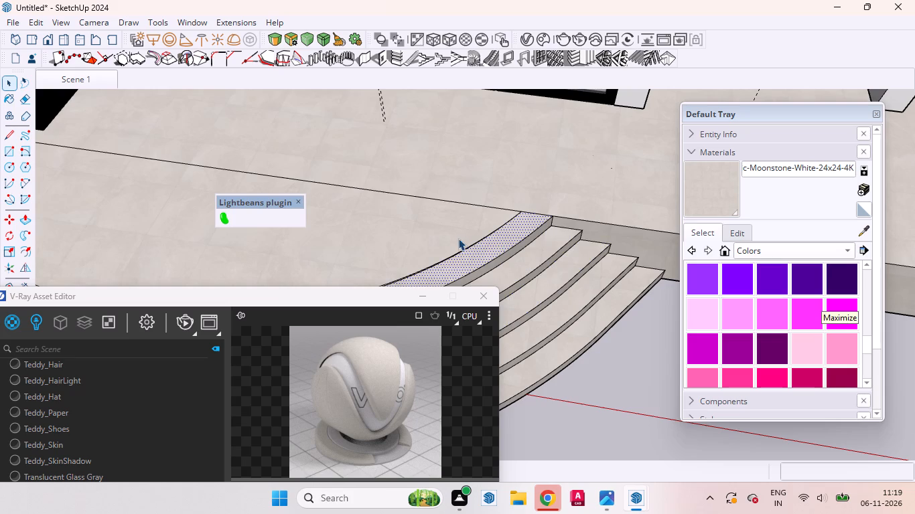
Select the tiled porch floor to examine its extent around the house, and return to the Scene 1 view.
click(441, 215)
scroll(492, 207, down, 10)
click(505, 193)
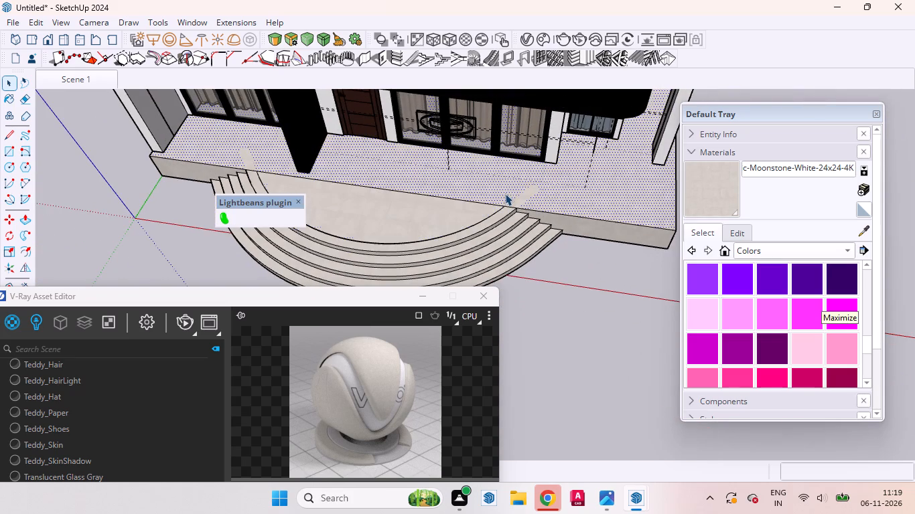
middle_drag(545, 189, 462, 182)
scroll(462, 182, down, 11)
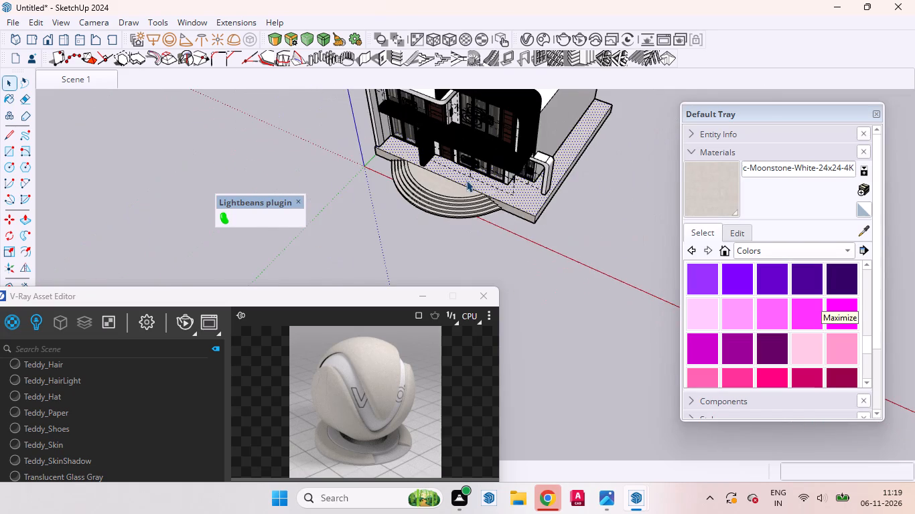
scroll(571, 139, up, 5)
scroll(573, 138, down, 5)
scroll(486, 174, down, 4)
scroll(314, 187, up, 4)
scroll(443, 142, up, 10)
scroll(530, 158, down, 13)
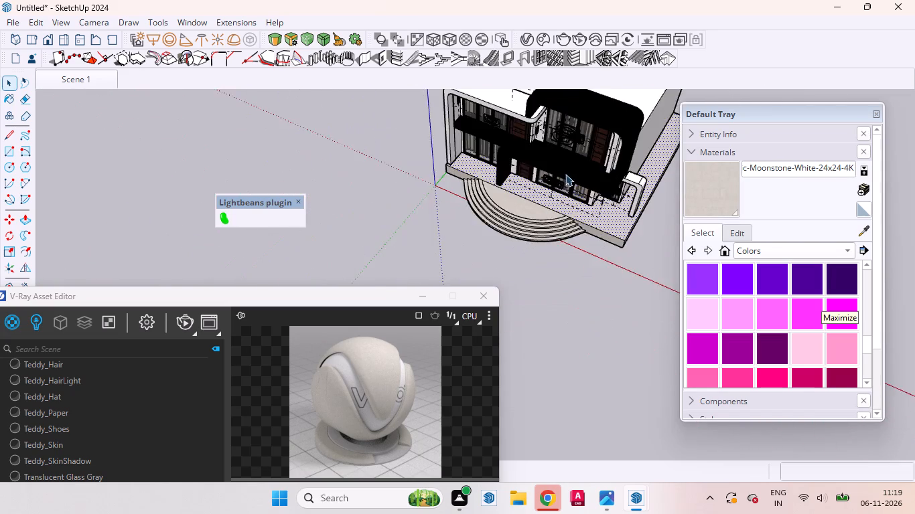
click(617, 266)
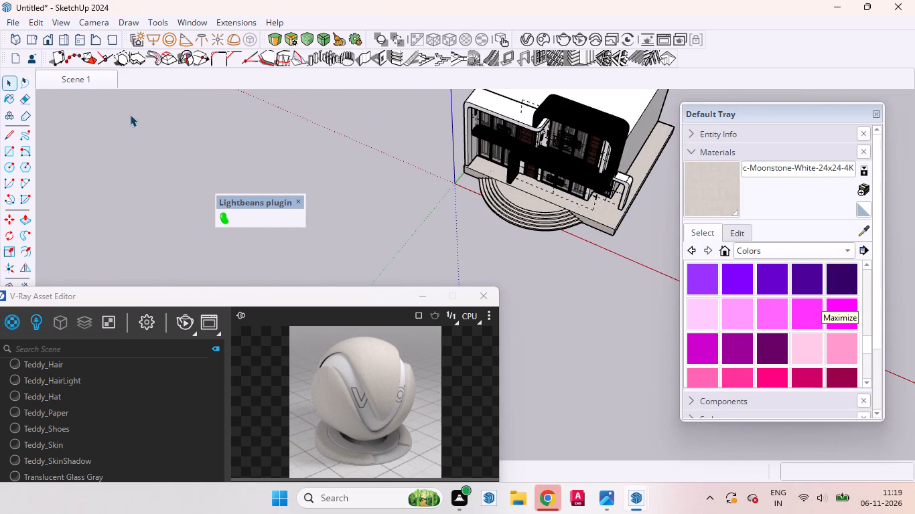
click(90, 79)
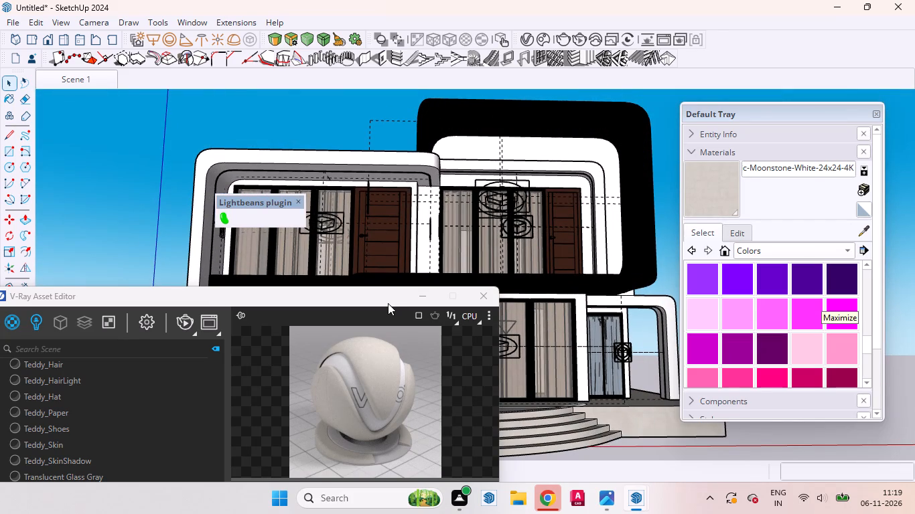
Sample the upper storey's black frame material, Color M09, and raise its V-Ray reflection colour from black to light grey.
drag(387, 303, 430, 269)
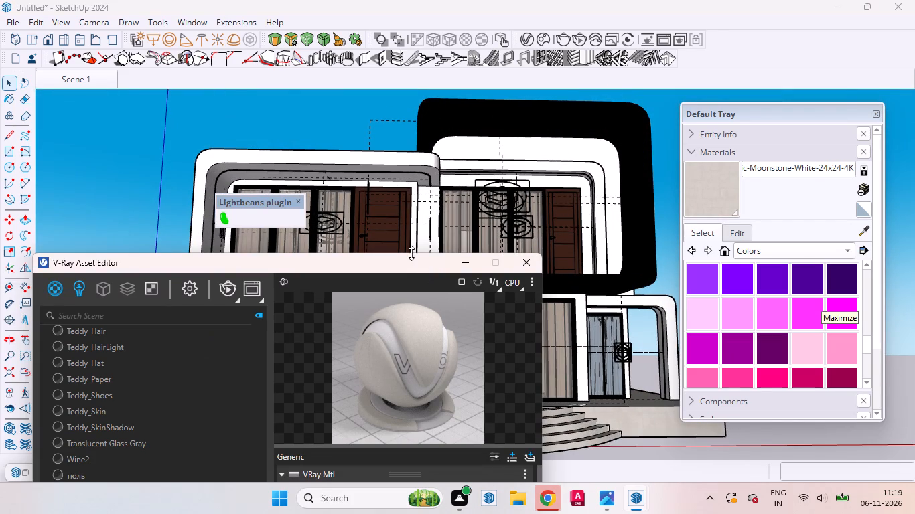
drag(415, 260, 494, 147)
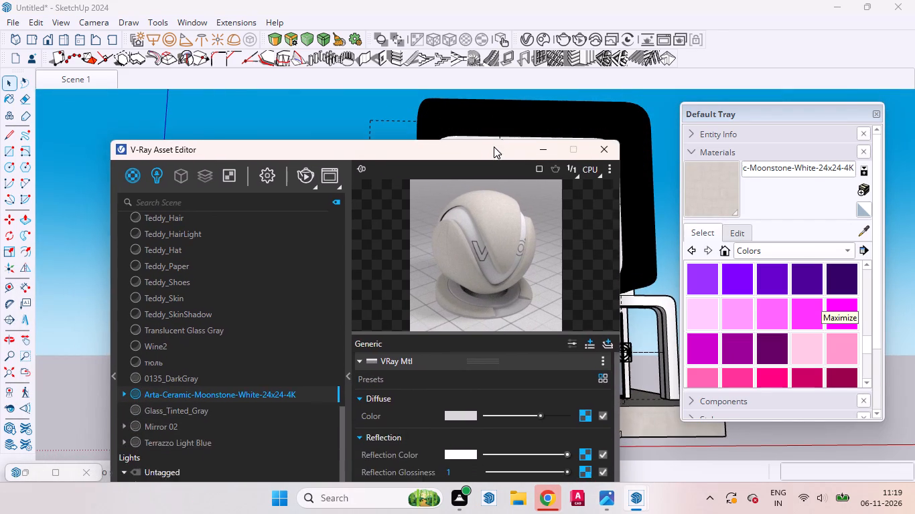
drag(494, 147, 460, 90)
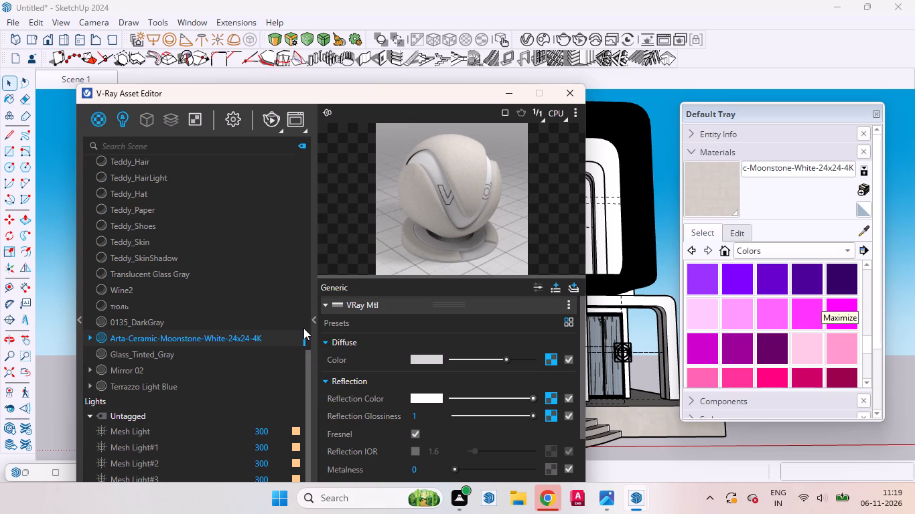
click(865, 228)
scroll(659, 253, up, 13)
click(620, 250)
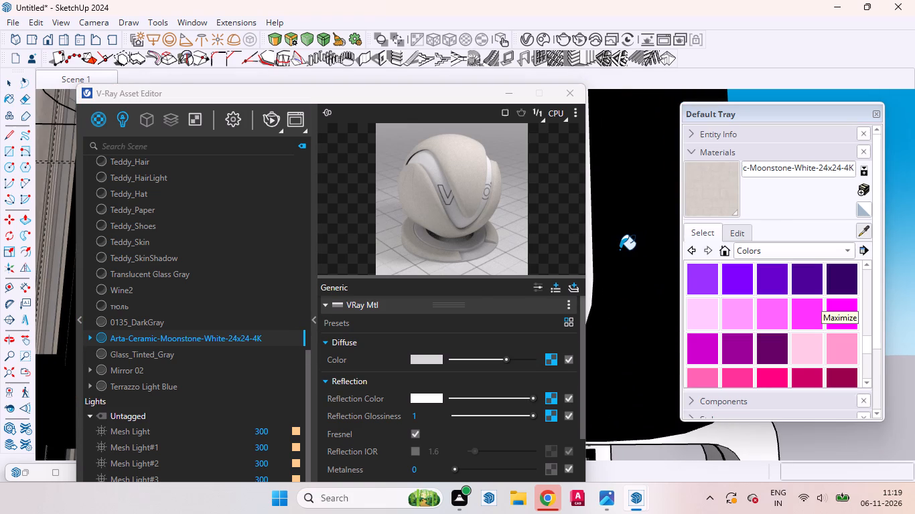
click(490, 303)
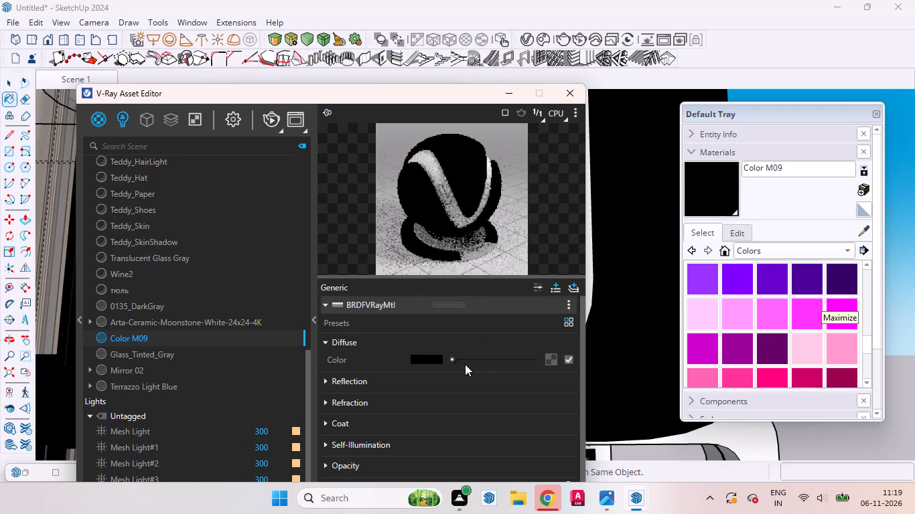
click(458, 379)
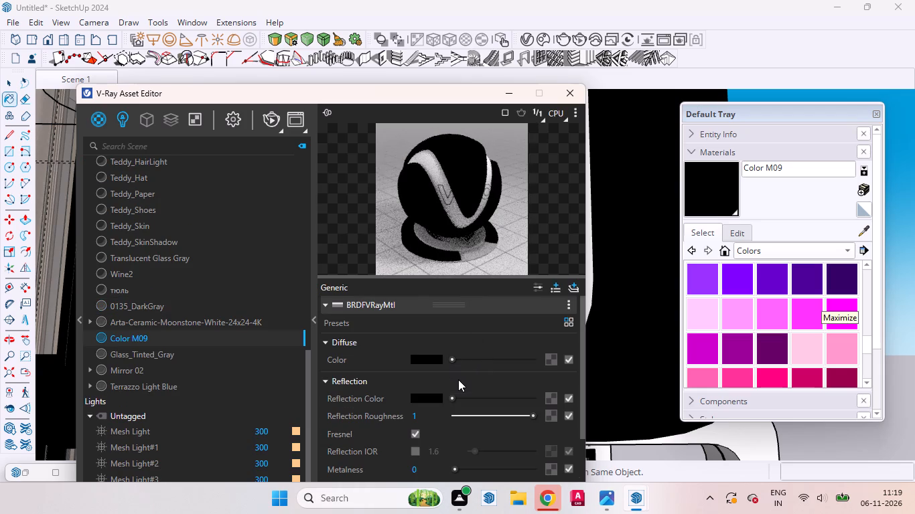
drag(457, 396, 470, 396)
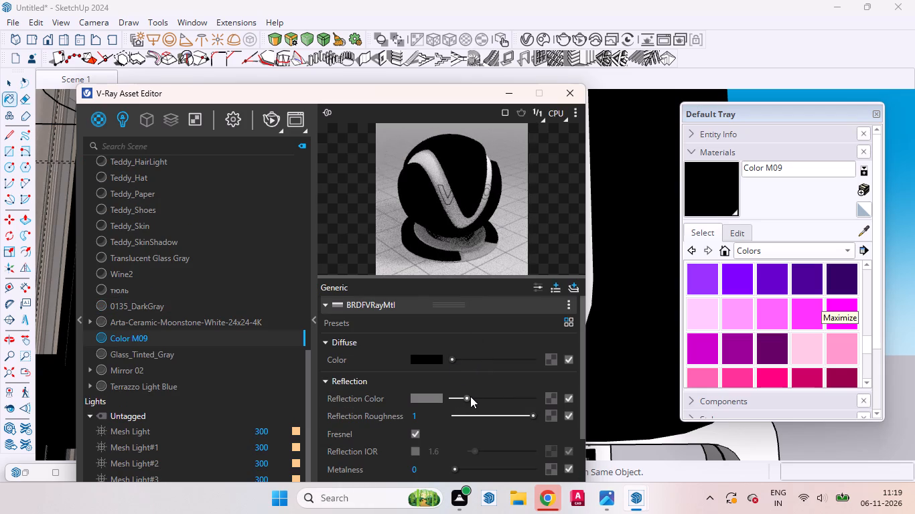
drag(470, 396, 490, 402)
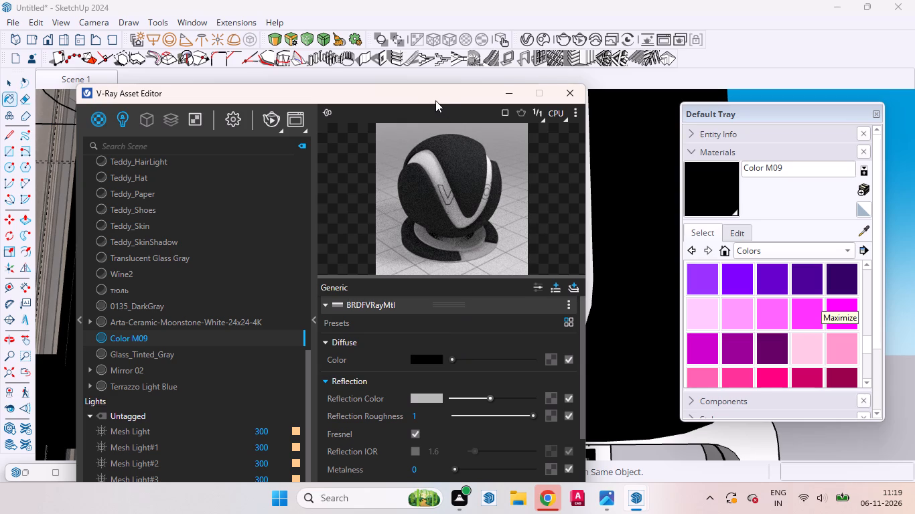
Clear the V-Ray Asset Editor off the facade and sample the material of the white surface beside the upper-floor door.
drag(428, 93, 428, 47)
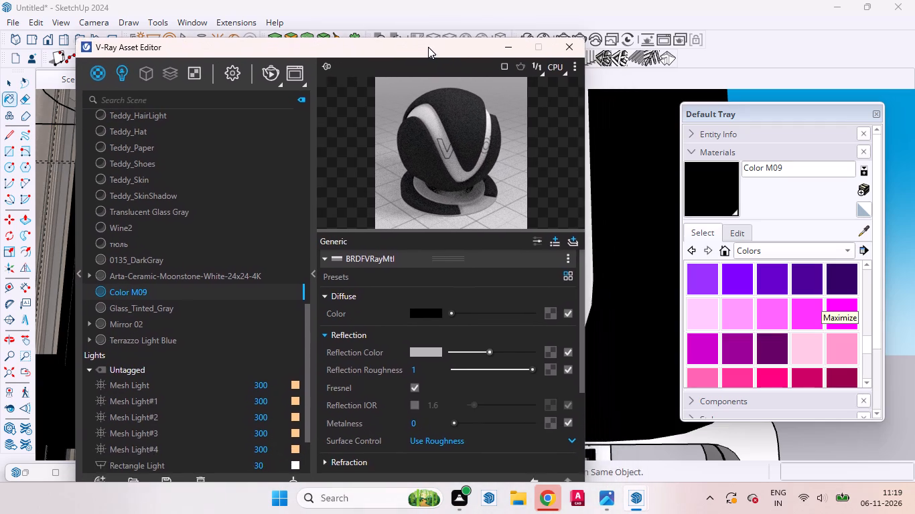
drag(428, 47, 476, 54)
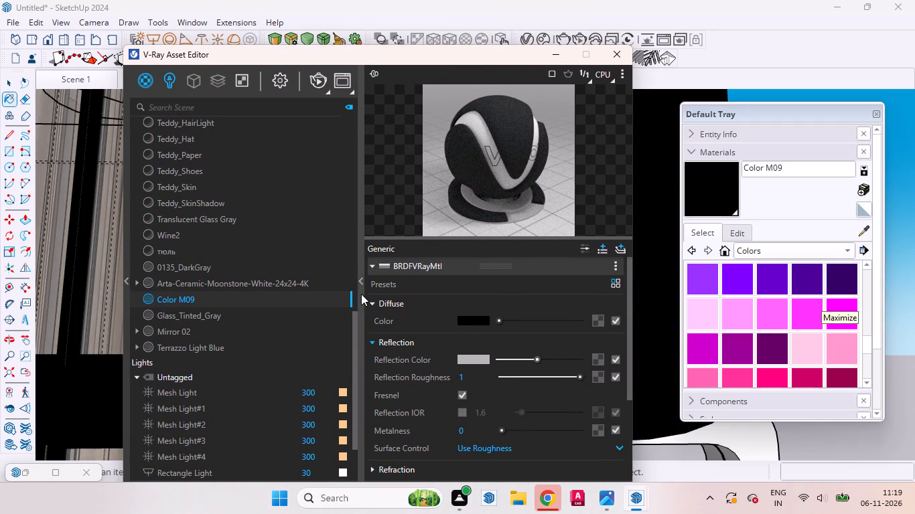
click(361, 294)
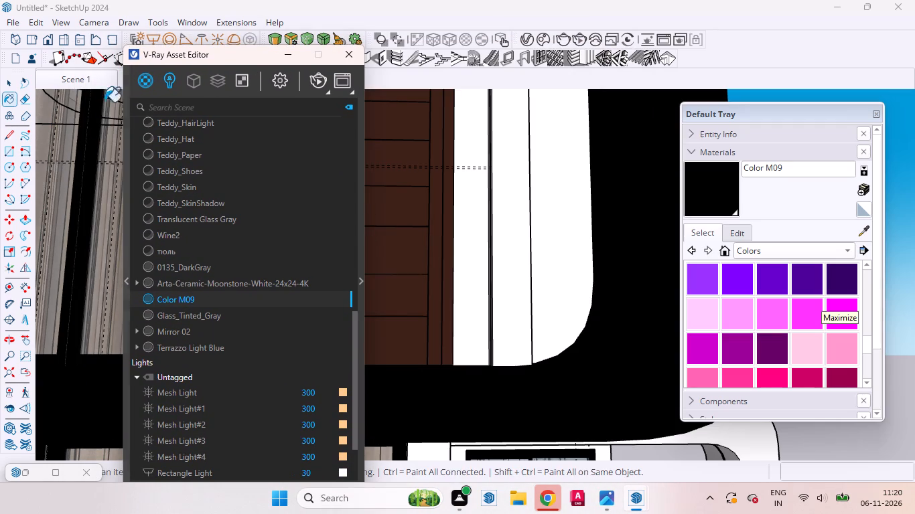
click(7, 84)
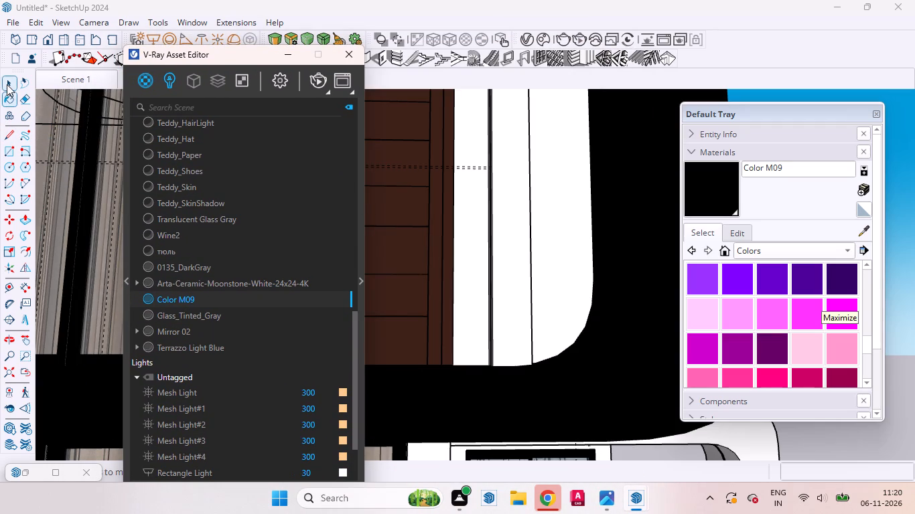
drag(247, 60, 248, 125)
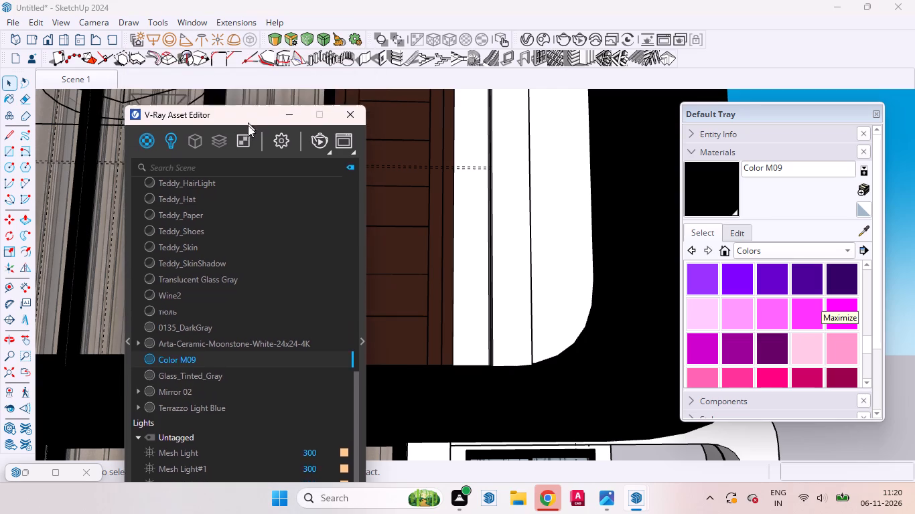
drag(248, 125, 311, 284)
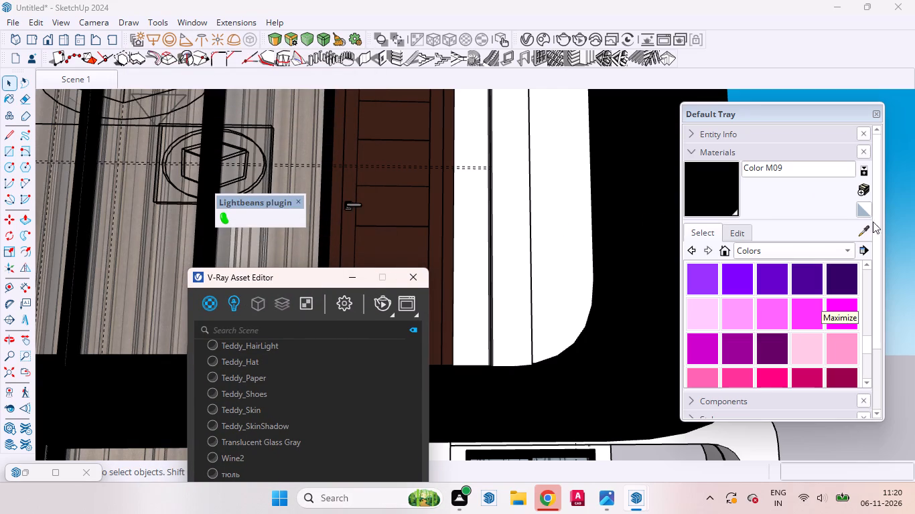
click(867, 228)
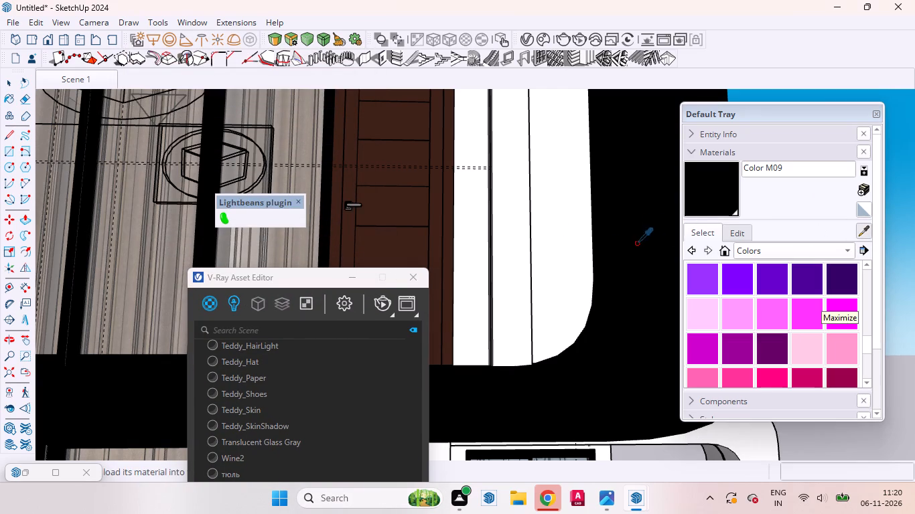
click(561, 248)
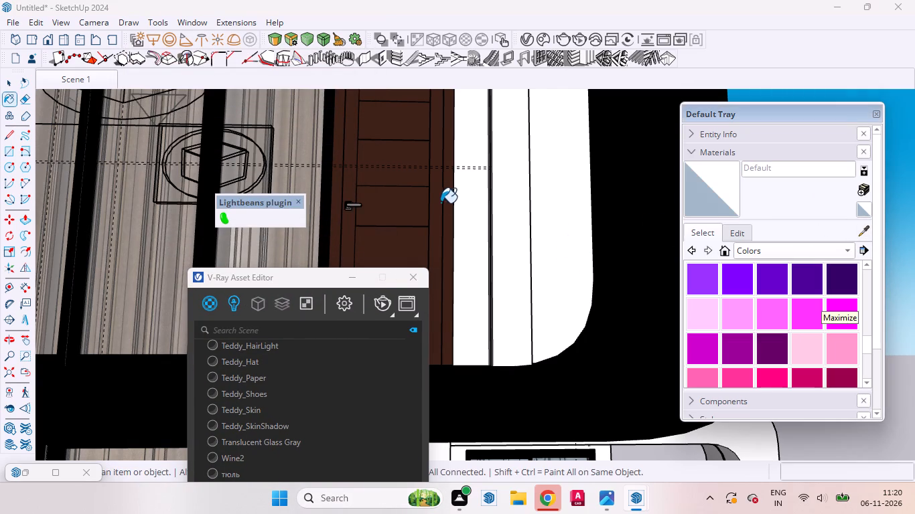
Sample the white surface inside the black frame again from another angle and check the V-Ray Asset Editor for its material settings.
middle_drag(447, 211, 492, 287)
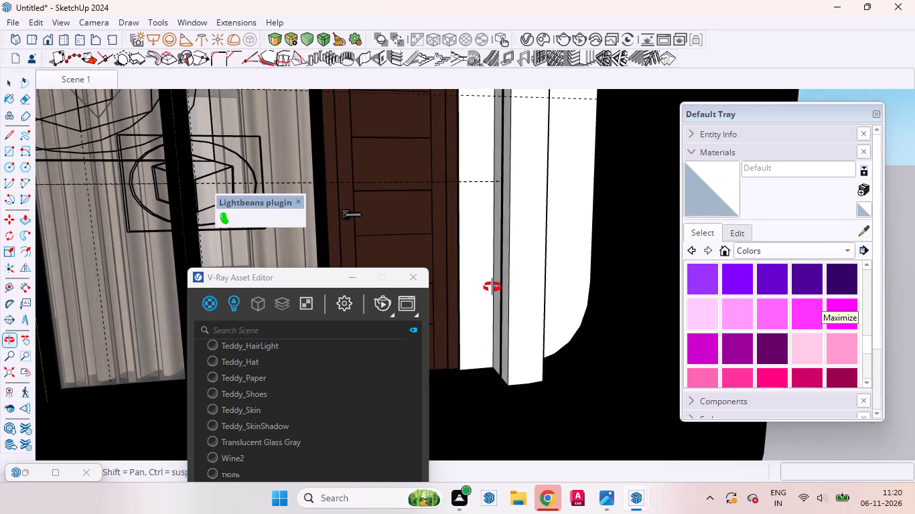
middle_drag(492, 287, 486, 284)
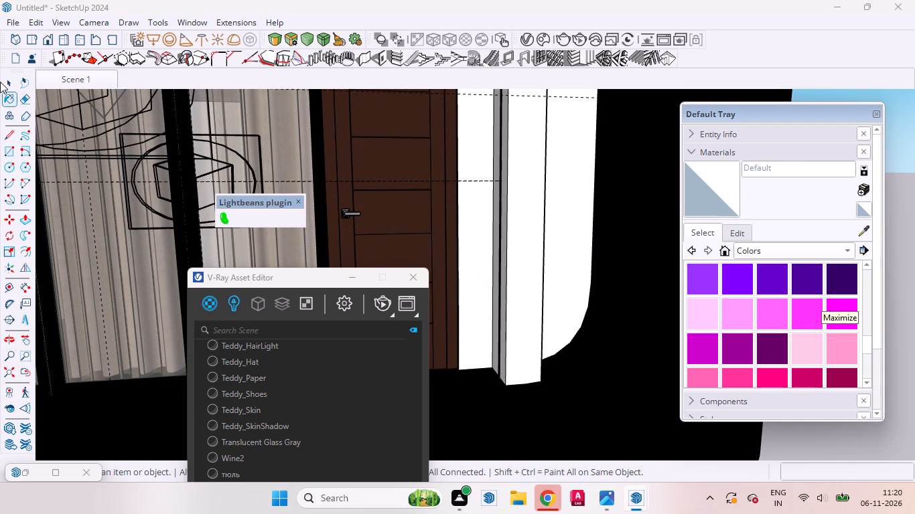
click(9, 78)
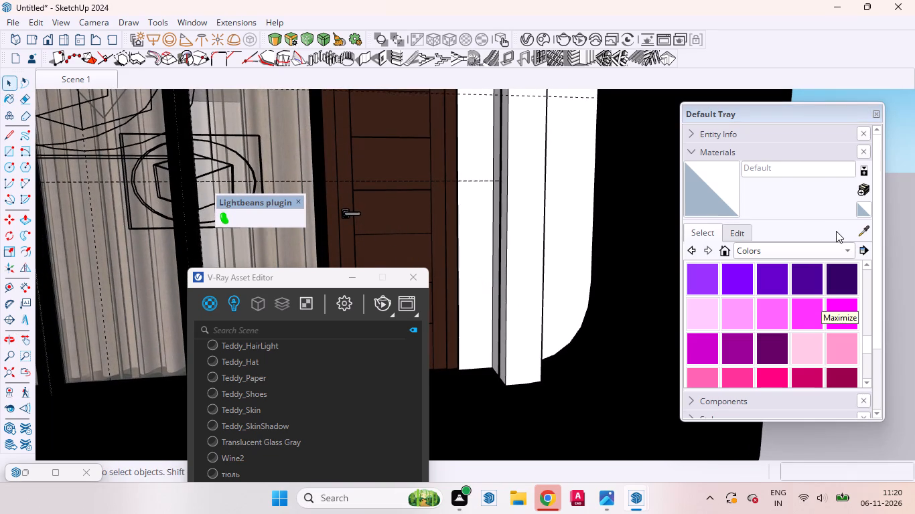
click(859, 236)
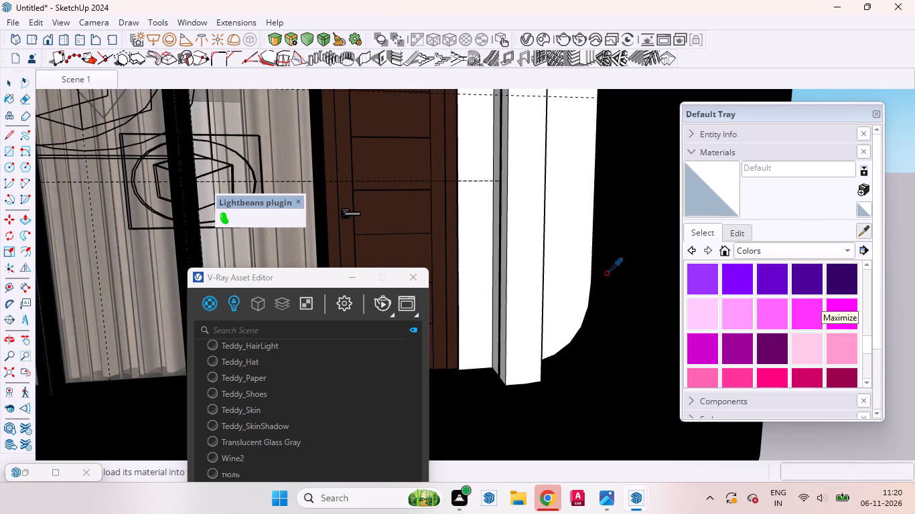
middle_drag(568, 274, 506, 262)
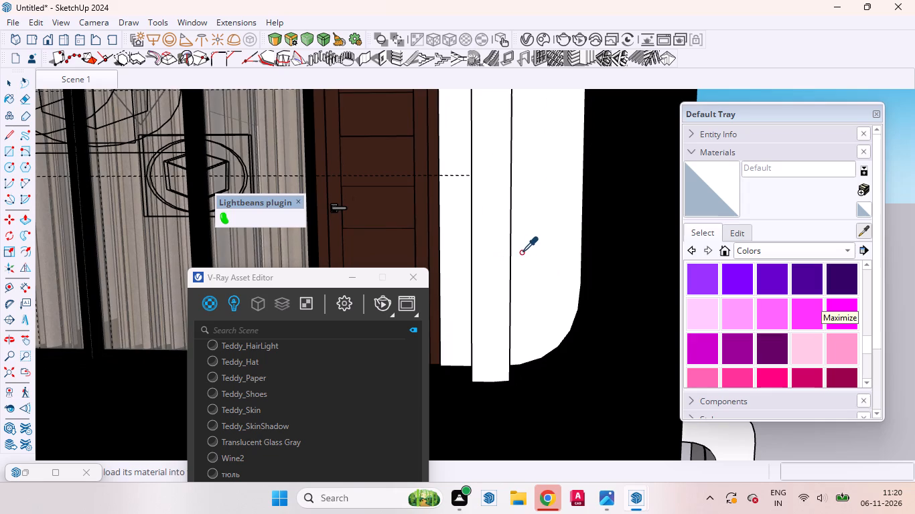
click(547, 233)
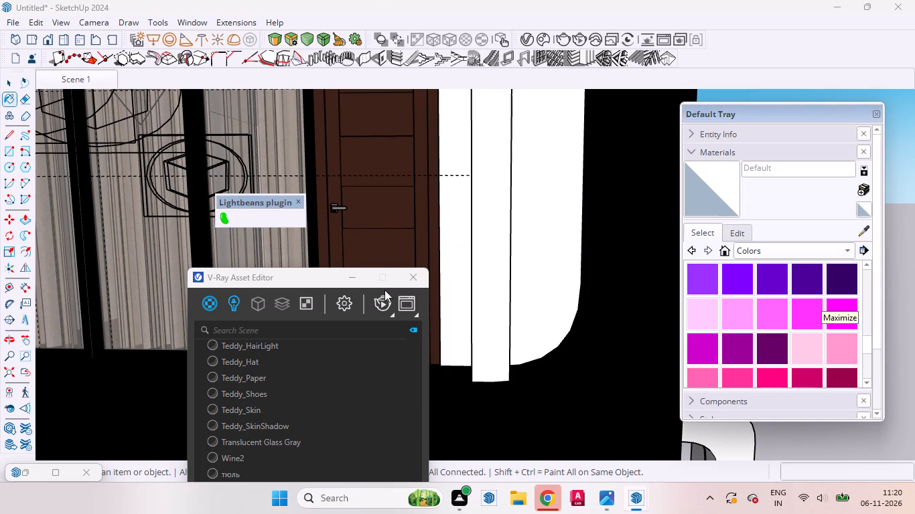
drag(319, 278, 273, 20)
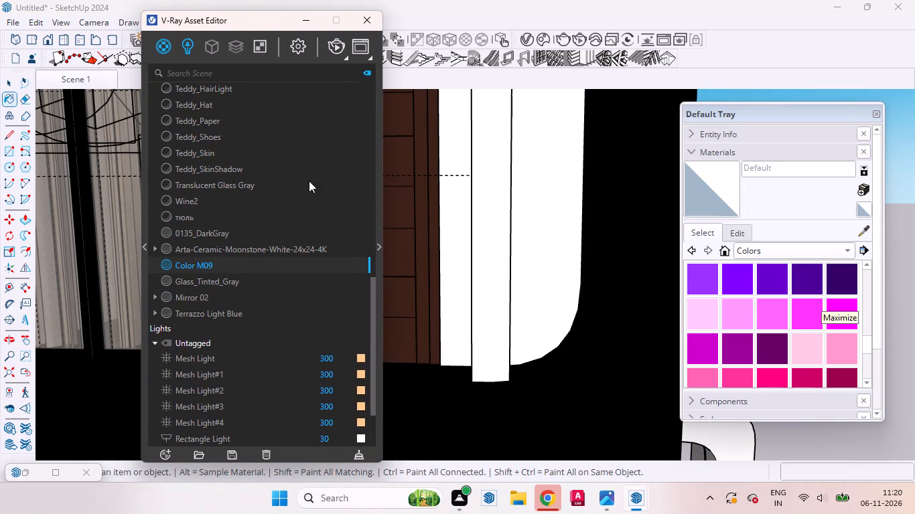
click(379, 250)
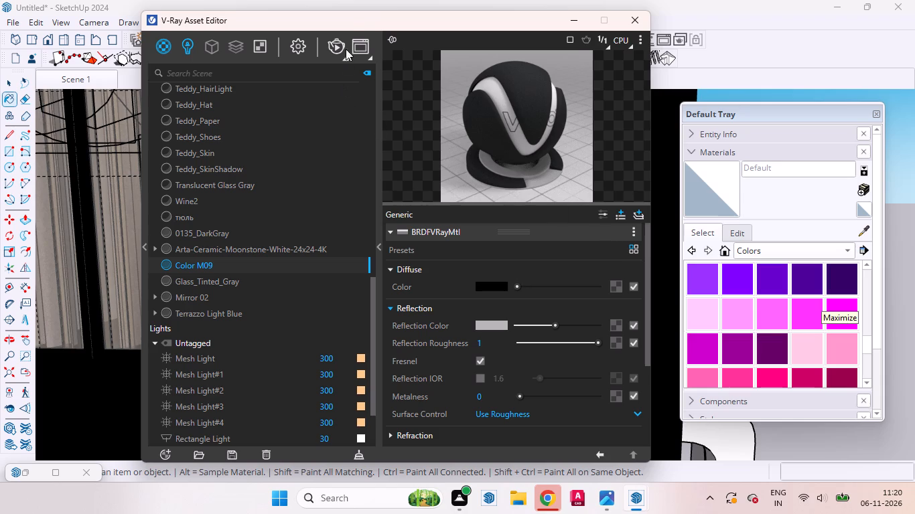
Clear the V-Ray Asset Editor off the facade and apply Wood Veneer 02 from the Wood materials to the whole upper-floor door.
drag(352, 21, 618, 349)
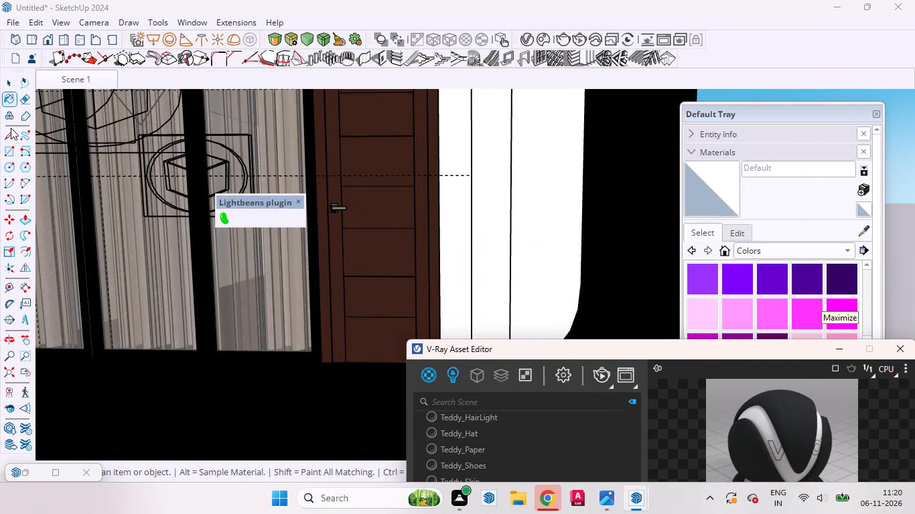
drag(3, 88, 9, 90)
scroll(518, 205, down, 9)
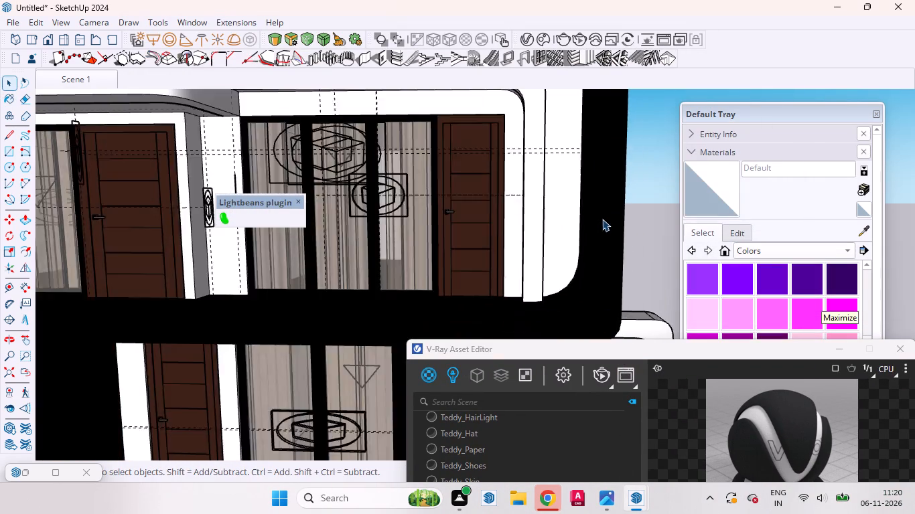
scroll(602, 219, down, 5)
scroll(495, 229, up, 4)
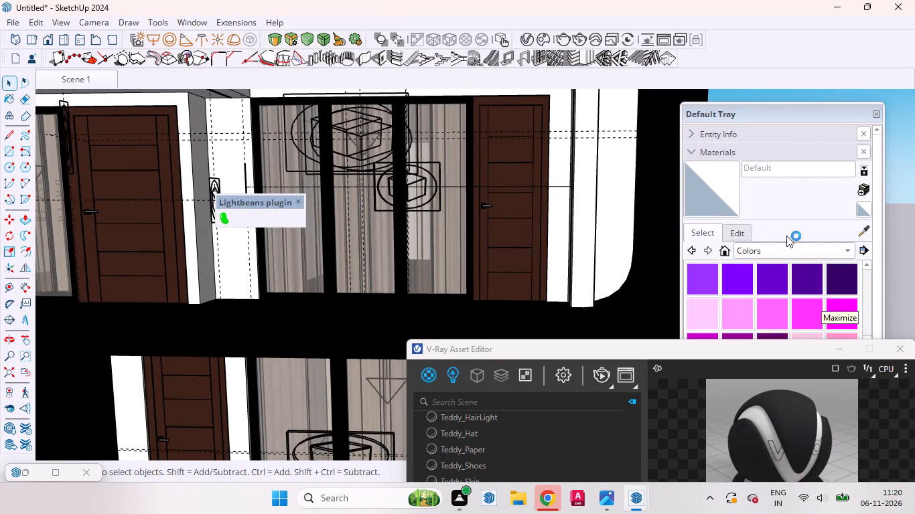
click(848, 256)
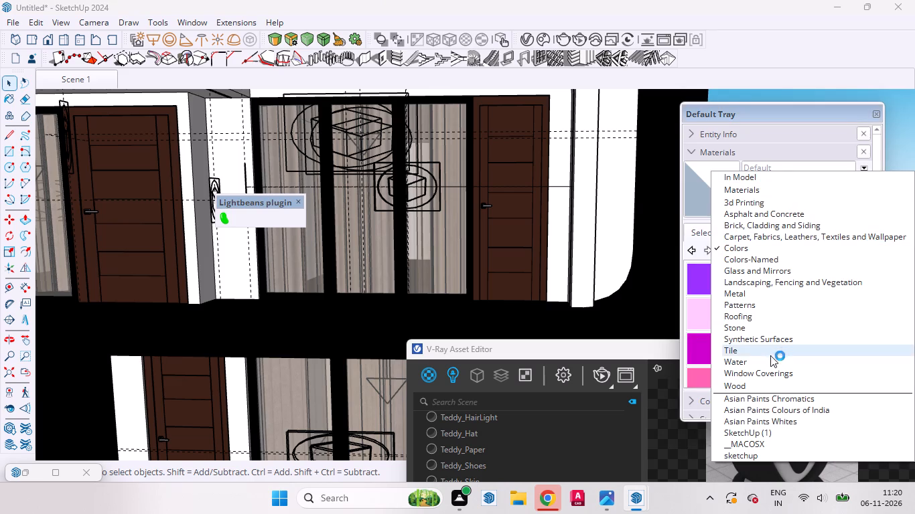
click(777, 389)
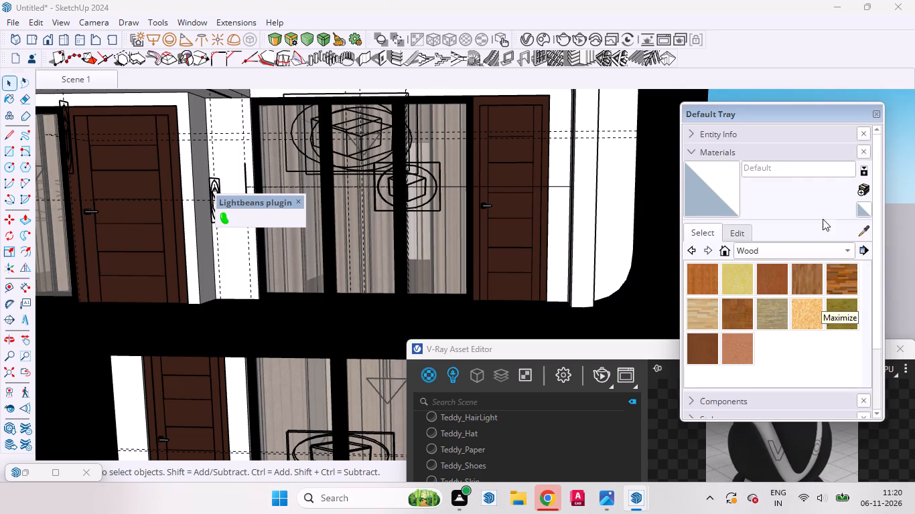
click(732, 345)
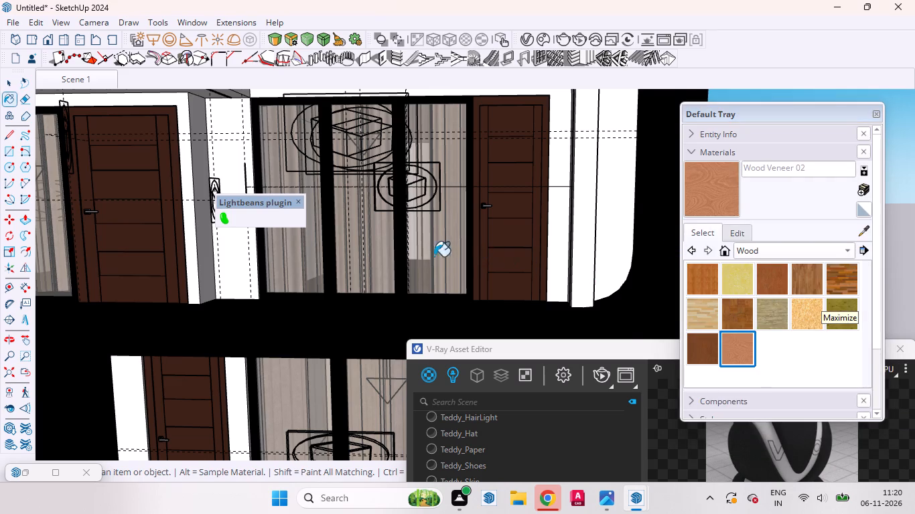
scroll(576, 234, up, 10)
click(419, 243)
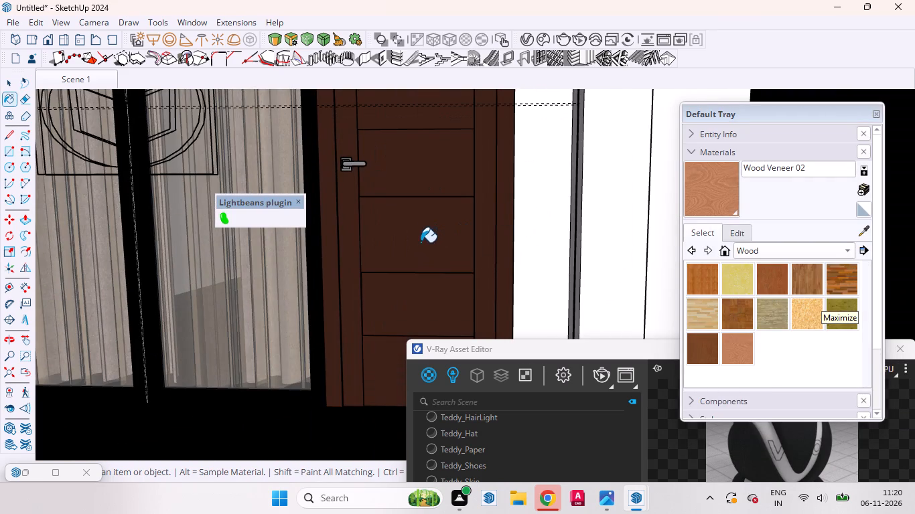
click(408, 227)
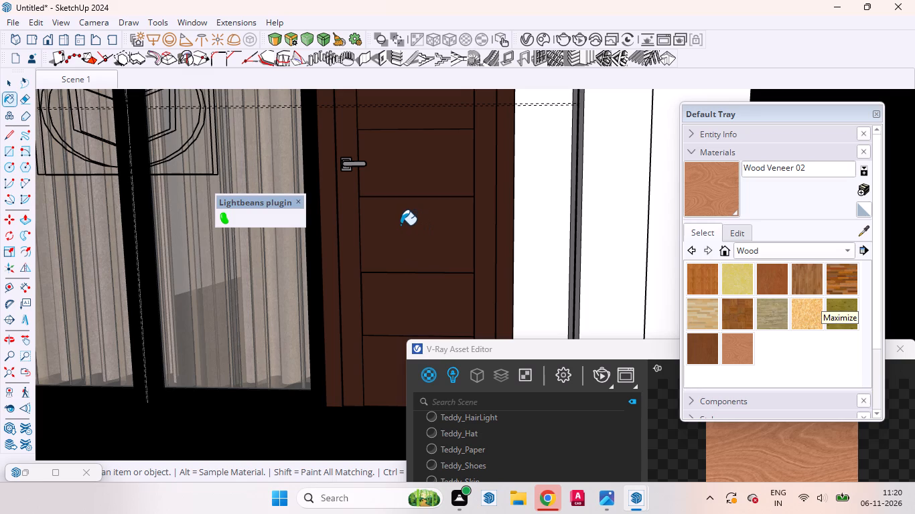
Open the door component for editing and paint its door leaf and surrounding frame with Wood Veneer 02.
key(space)
double_click(401, 225)
click(401, 225)
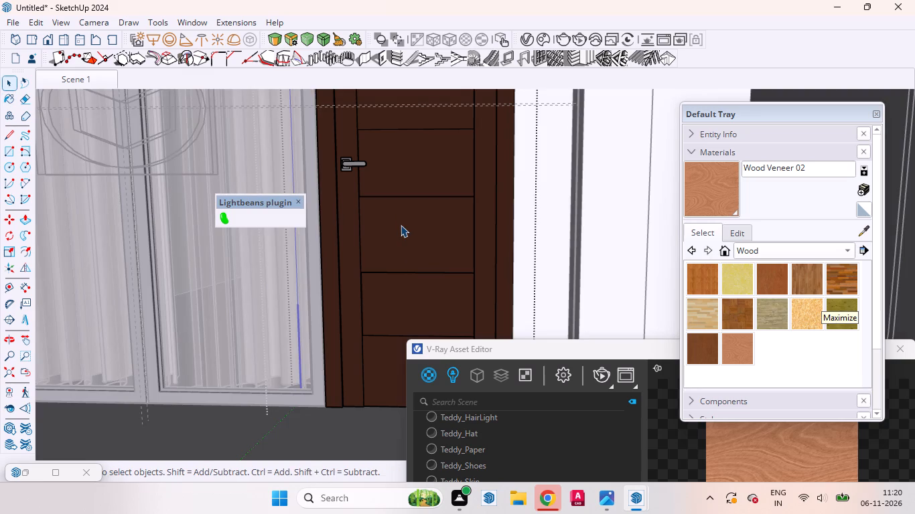
click(699, 178)
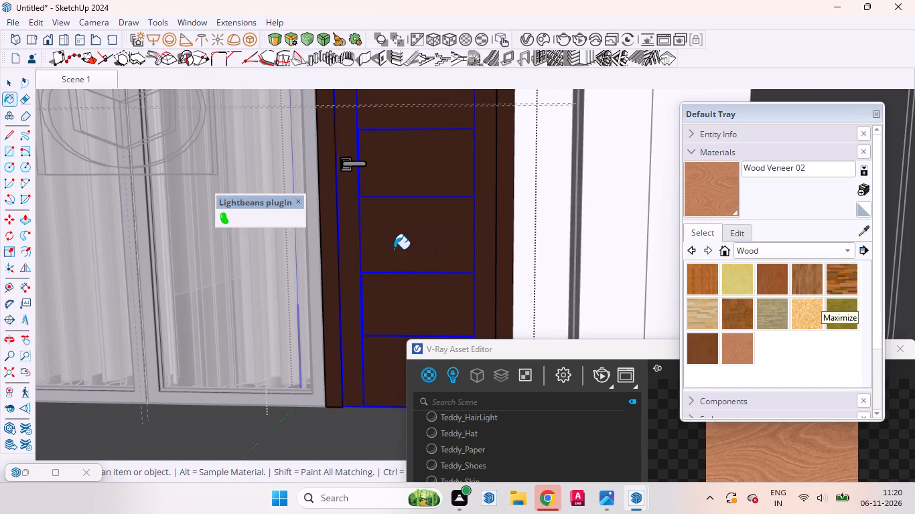
click(394, 247)
scroll(299, 240, up, 7)
scroll(358, 235, down, 1)
scroll(358, 235, up, 1)
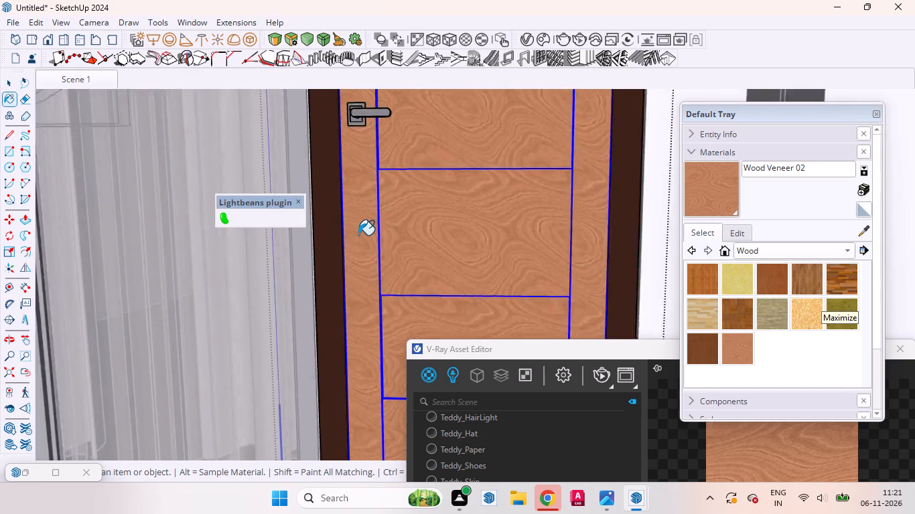
scroll(358, 235, up, 1)
click(313, 227)
Examine the wood veneer finish on the doors across both storeys and close up around the upper-floor door handle.
scroll(422, 257, down, 2)
scroll(478, 257, up, 1)
scroll(479, 257, down, 7)
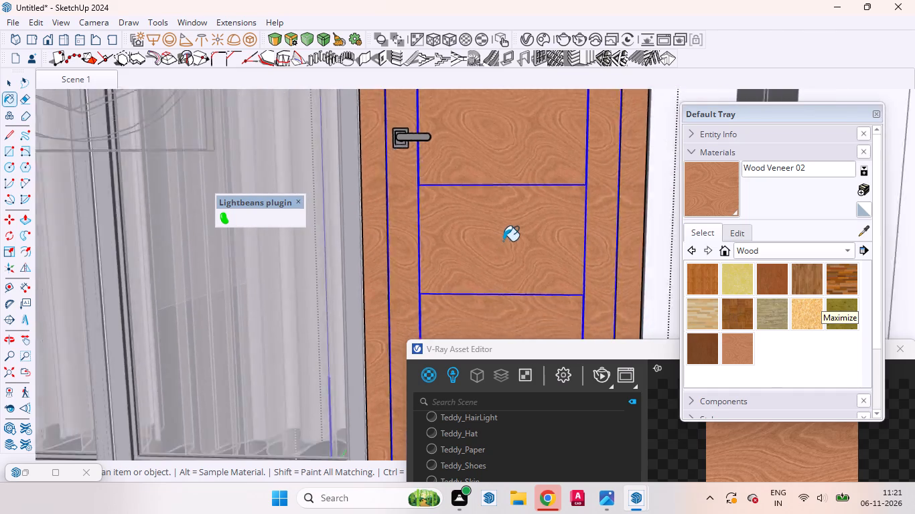
scroll(503, 241, down, 2)
scroll(647, 233, up, 5)
scroll(650, 231, down, 11)
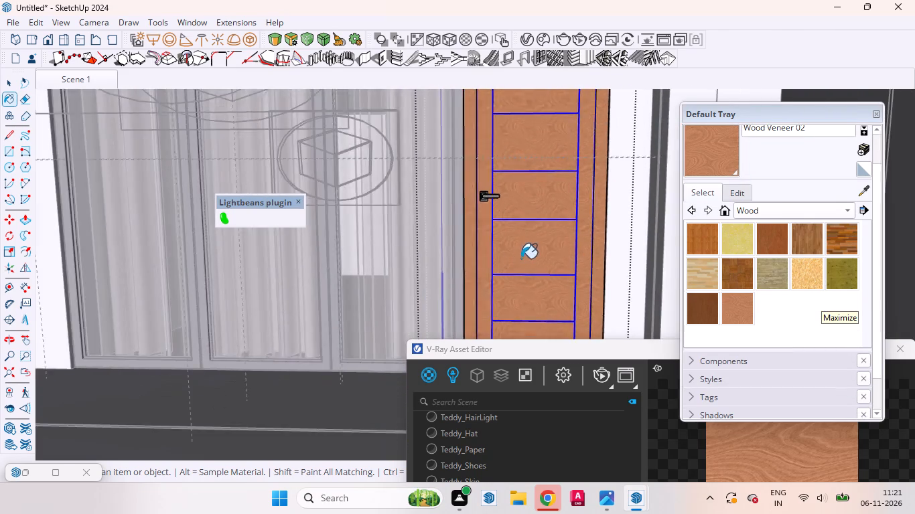
scroll(521, 258, down, 10)
scroll(626, 224, up, 1)
scroll(626, 224, down, 2)
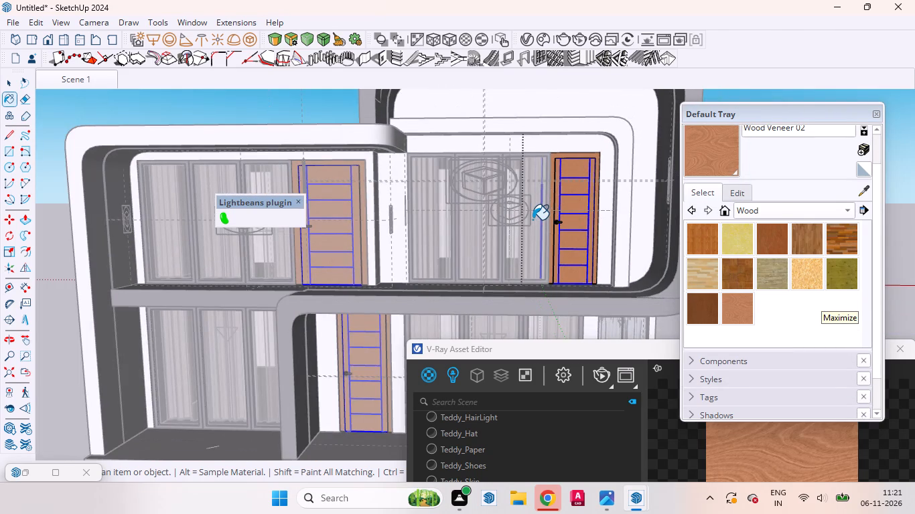
key(space)
scroll(557, 227, up, 10)
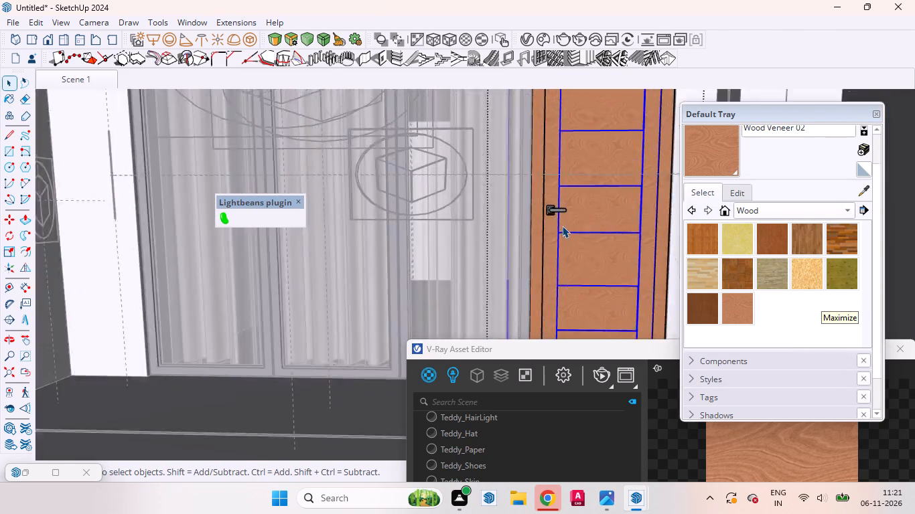
scroll(562, 226, up, 7)
scroll(563, 207, down, 1)
scroll(564, 205, up, 11)
scroll(564, 205, down, 1)
scroll(564, 205, up, 2)
scroll(565, 206, down, 6)
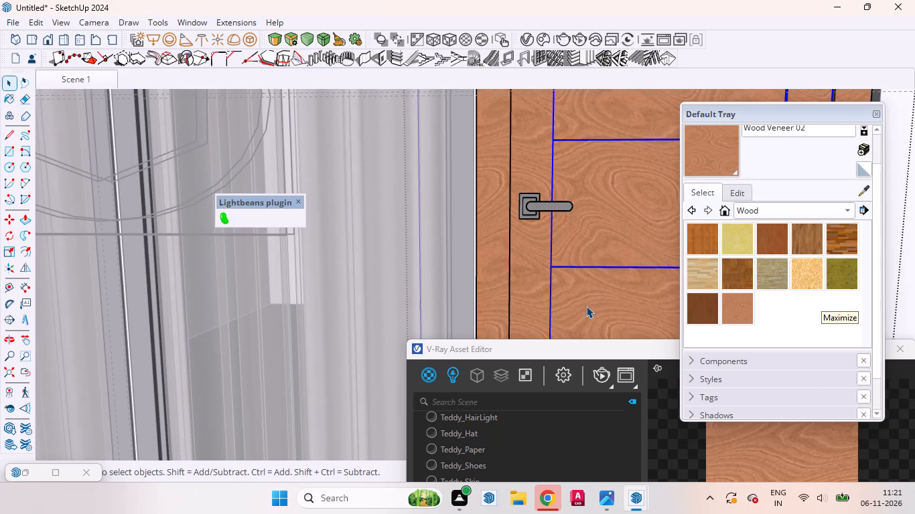
Bring the Wood Veneer 02 preview in the V-Ray Asset Editor into view and exit the door component's editing mode.
drag(605, 353, 226, 232)
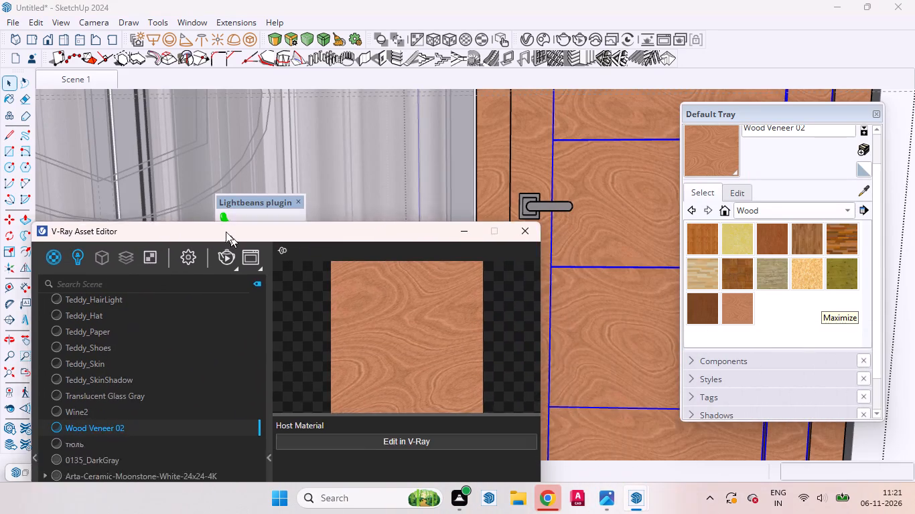
drag(226, 232, 205, 211)
scroll(601, 252, down, 19)
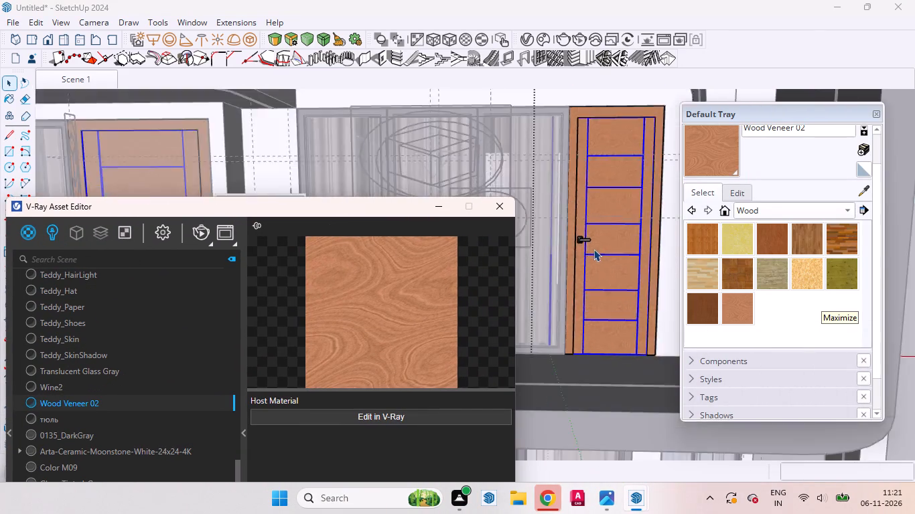
scroll(593, 249, down, 2)
scroll(592, 249, up, 1)
scroll(591, 249, down, 1)
scroll(588, 250, up, 1)
scroll(582, 253, down, 14)
click(660, 242)
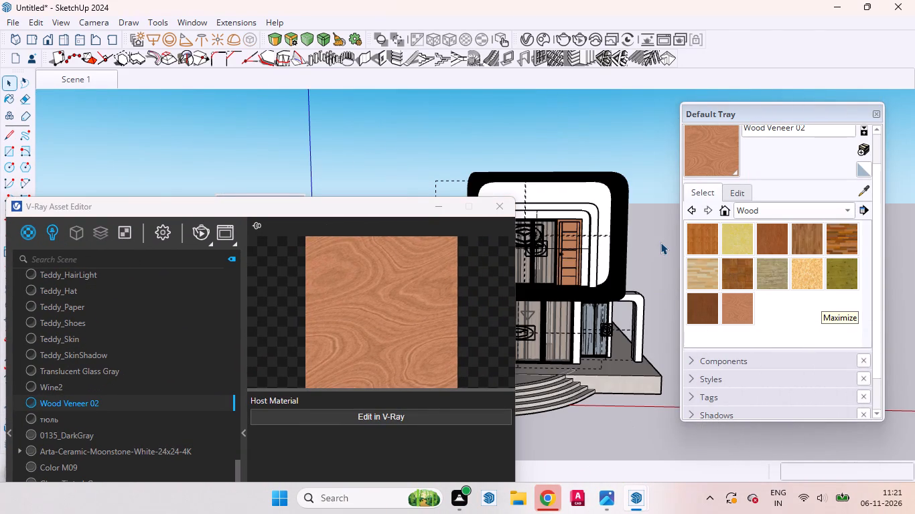
click(660, 242)
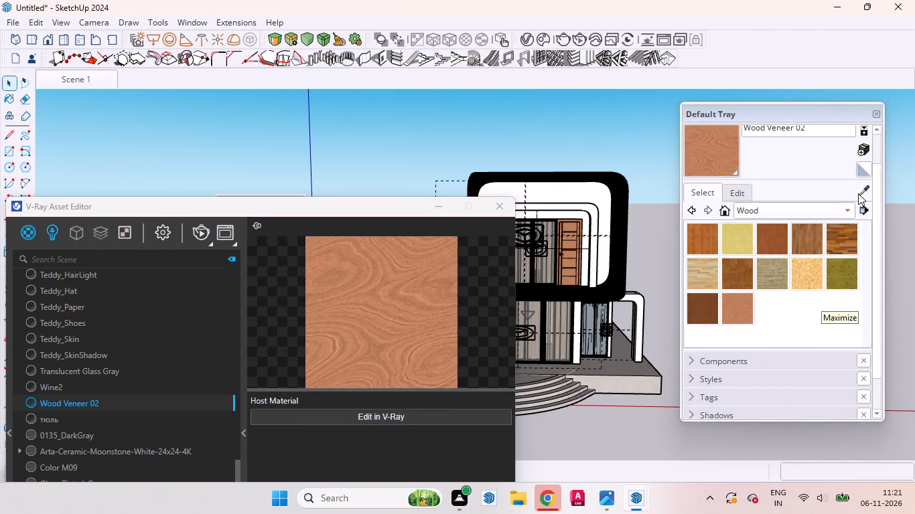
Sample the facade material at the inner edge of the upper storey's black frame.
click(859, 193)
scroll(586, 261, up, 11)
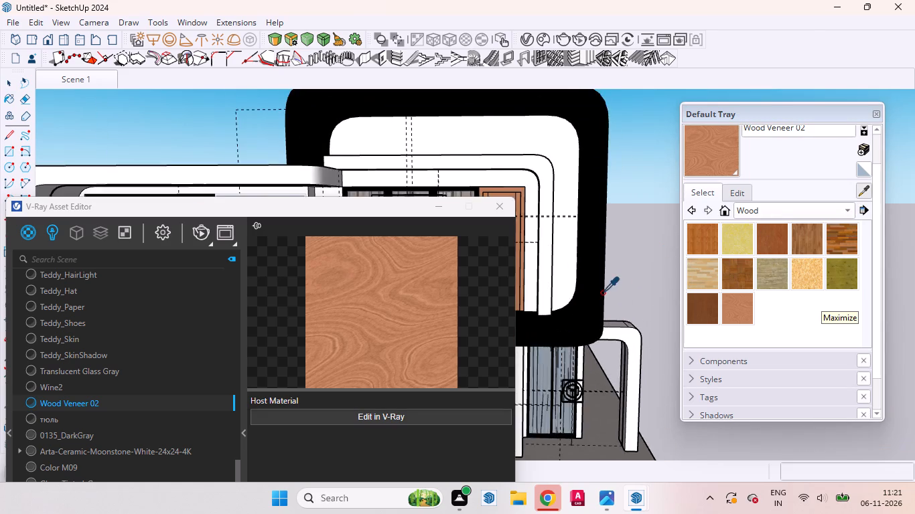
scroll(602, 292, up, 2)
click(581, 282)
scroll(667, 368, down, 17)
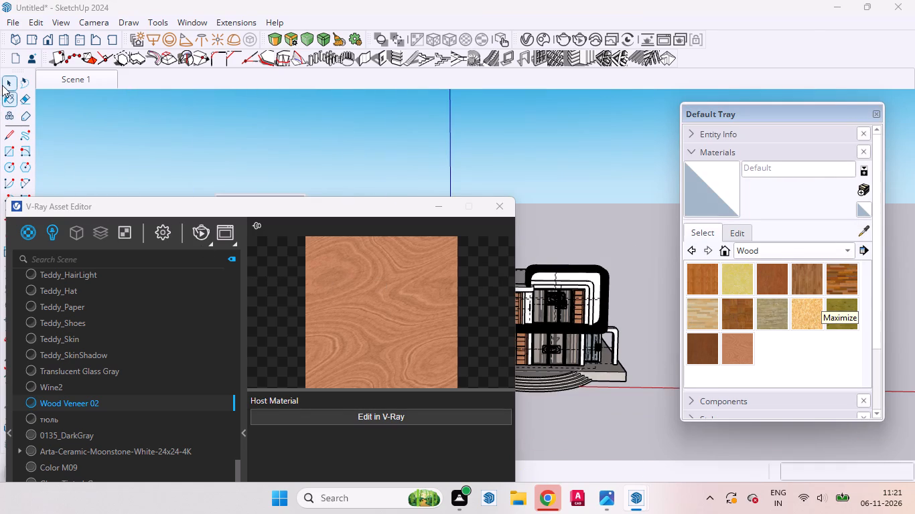
Sample Color M09 from the black horizontal band between the two storeys on the front facade.
click(864, 236)
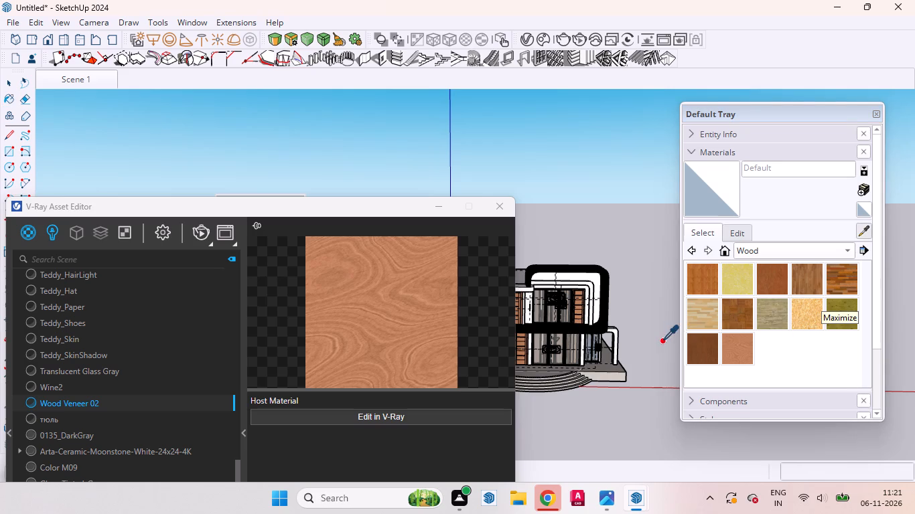
scroll(662, 341, up, 11)
scroll(506, 303, down, 12)
middle_drag(559, 317, 587, 341)
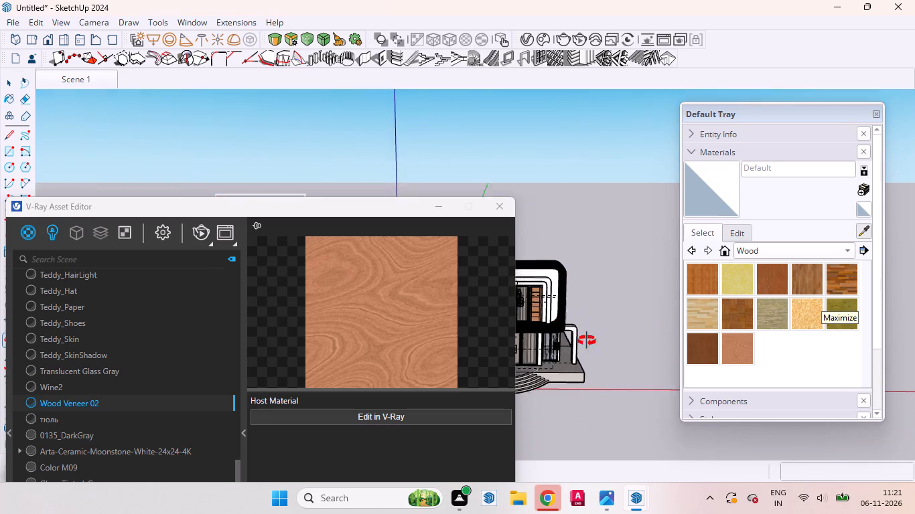
middle_drag(587, 341, 766, 366)
scroll(589, 323, down, 14)
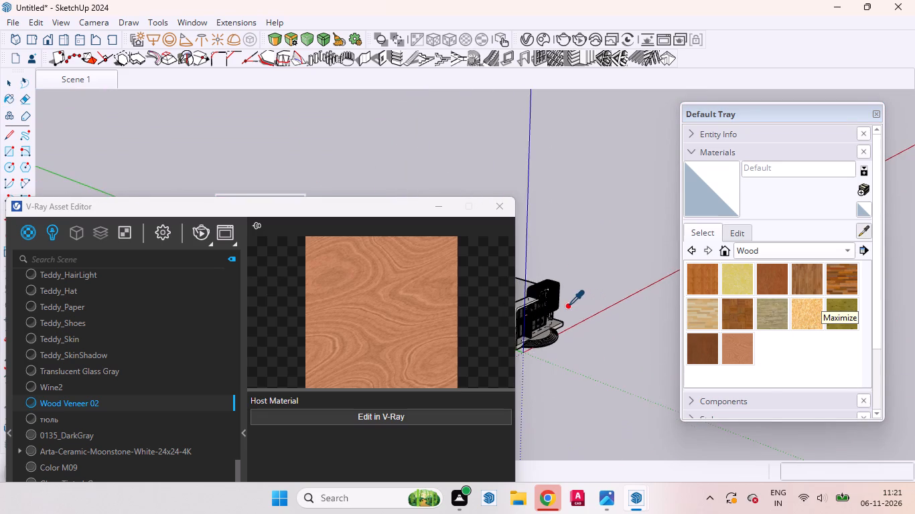
scroll(567, 306, down, 3)
scroll(551, 313, up, 13)
scroll(554, 327, down, 2)
scroll(554, 327, up, 6)
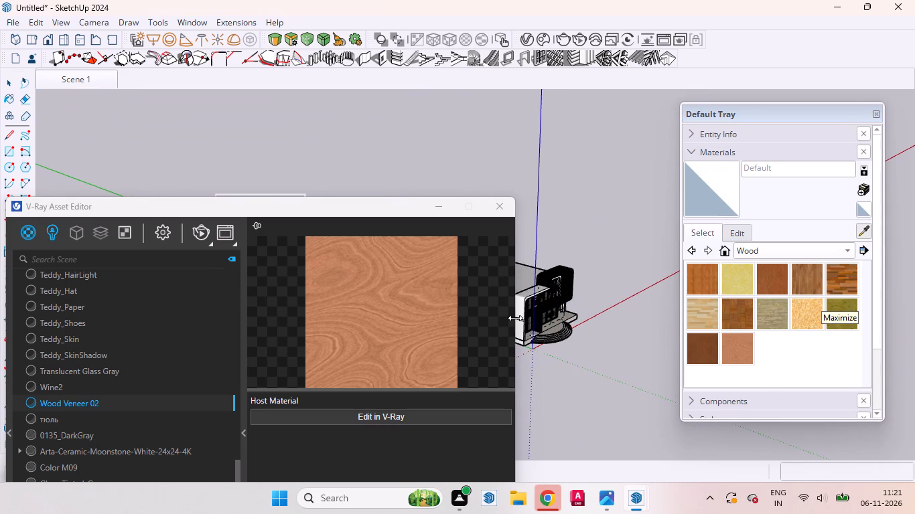
scroll(515, 318, up, 20)
scroll(515, 318, up, 1)
scroll(553, 317, down, 12)
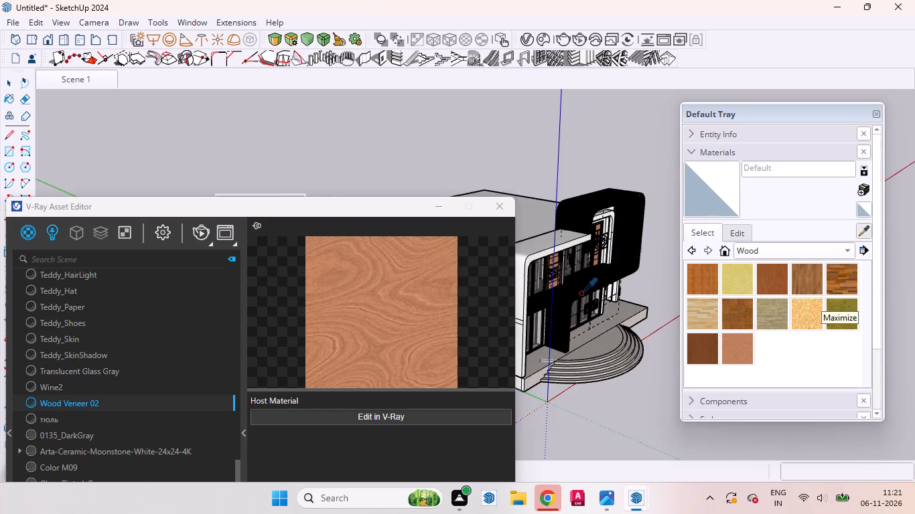
scroll(561, 293, up, 11)
scroll(563, 301, down, 1)
scroll(563, 301, up, 4)
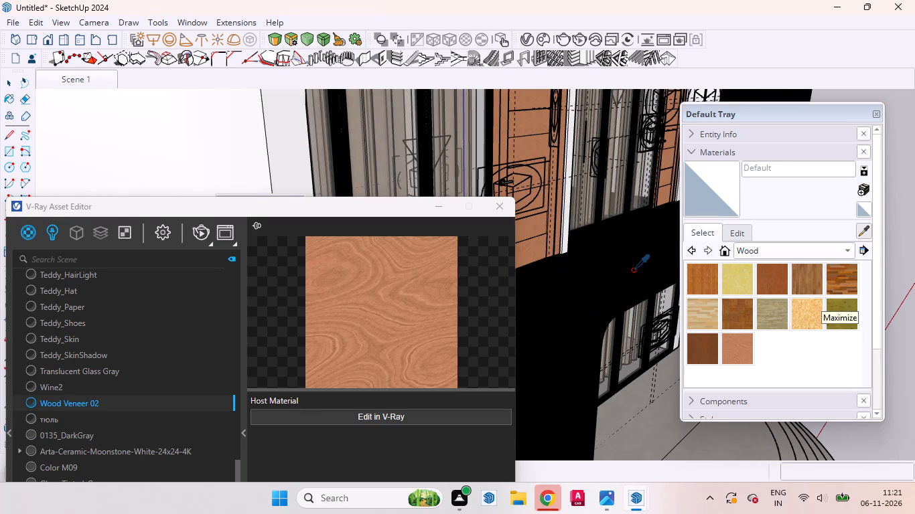
middle_drag(631, 266, 530, 285)
scroll(537, 285, down, 5)
scroll(602, 263, up, 1)
scroll(602, 263, down, 12)
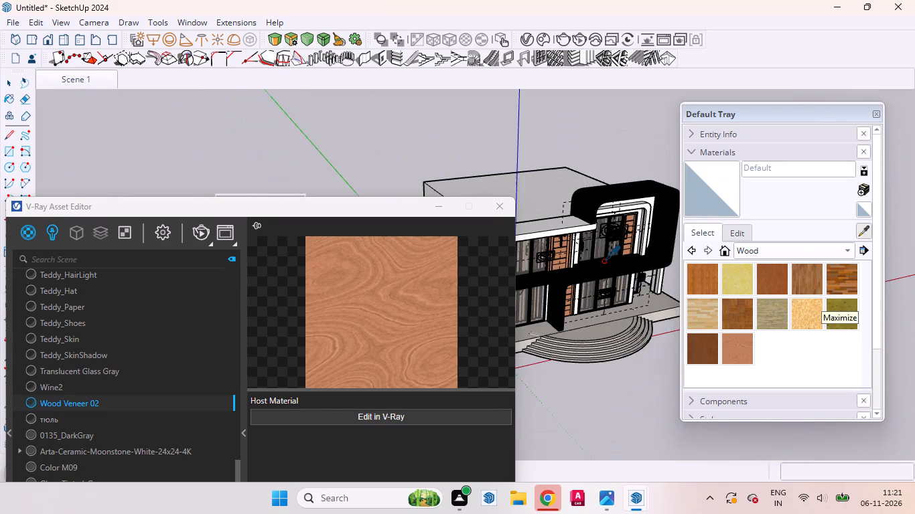
scroll(612, 262, down, 10)
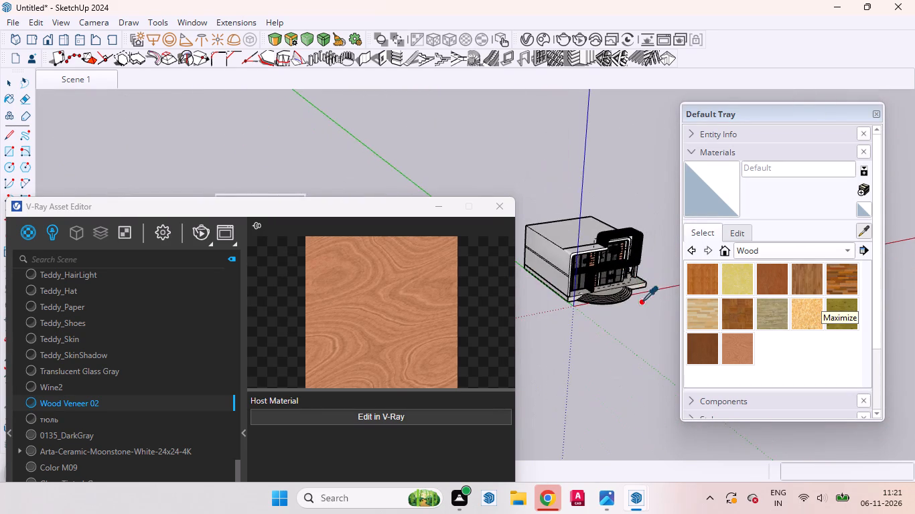
middle_drag(641, 306, 553, 309)
scroll(563, 296, up, 15)
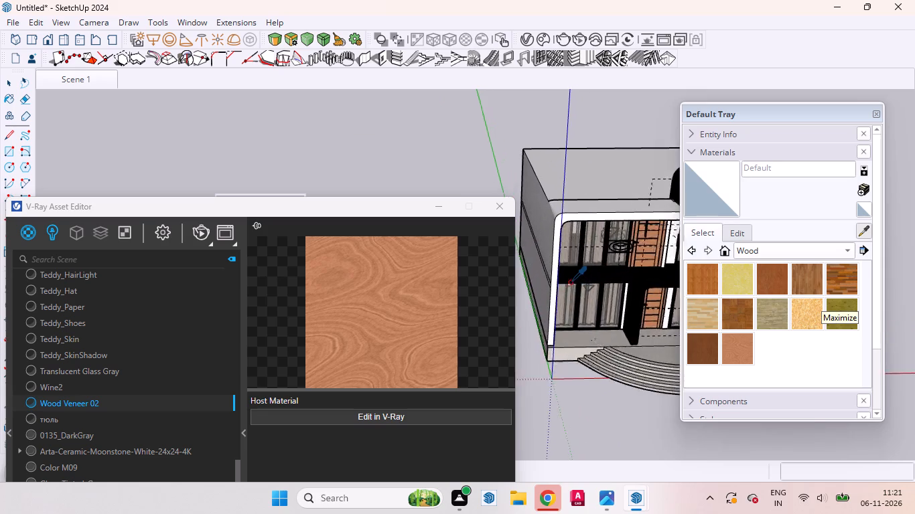
scroll(570, 282, up, 17)
click(579, 268)
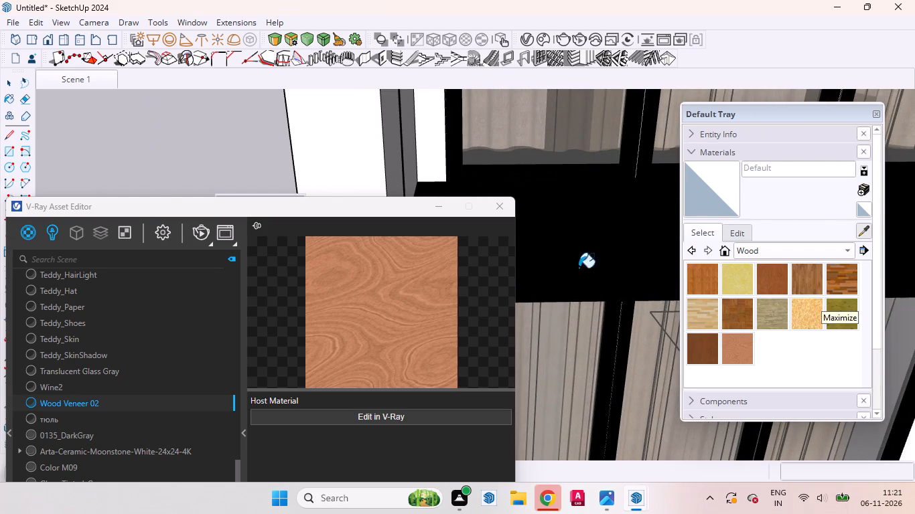
scroll(606, 329, down, 19)
scroll(543, 325, up, 1)
scroll(543, 325, down, 2)
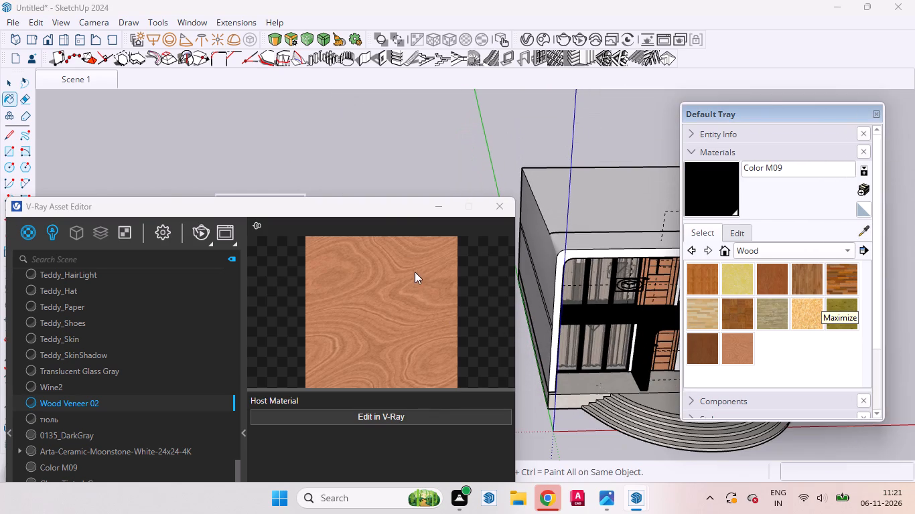
Reposition the V-Ray Asset Editor to expose more of its material list and settings.
drag(394, 205, 438, 170)
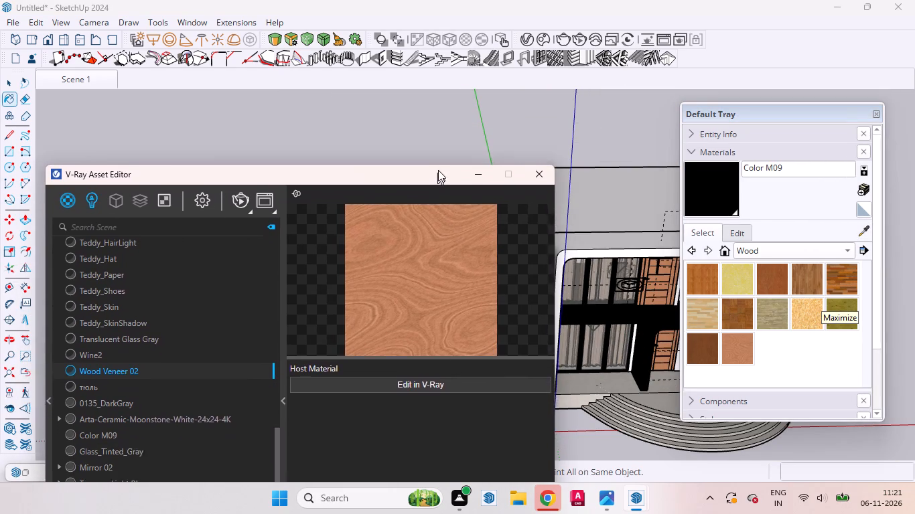
drag(438, 170, 439, 126)
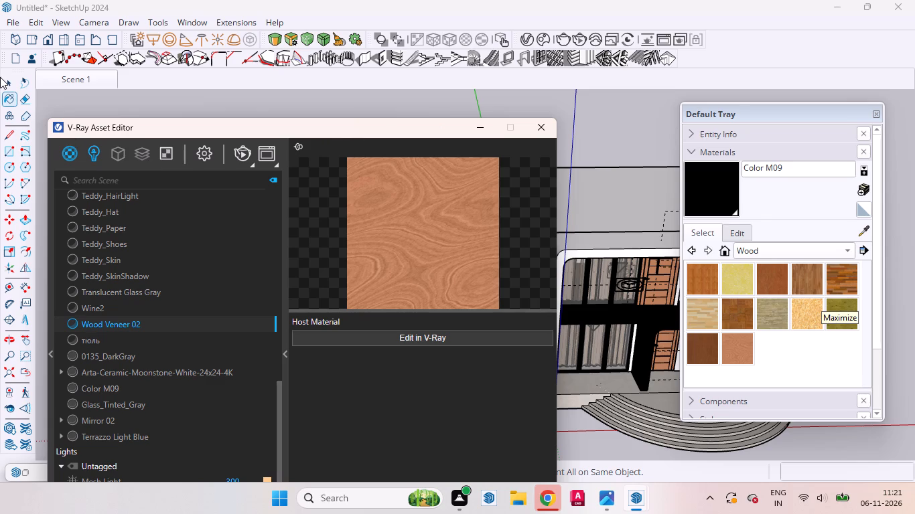
Open the handle on the right-hand upper-storey door for editing and paint its lever and backplate with Color M09.
click(11, 82)
scroll(417, 285, down, 2)
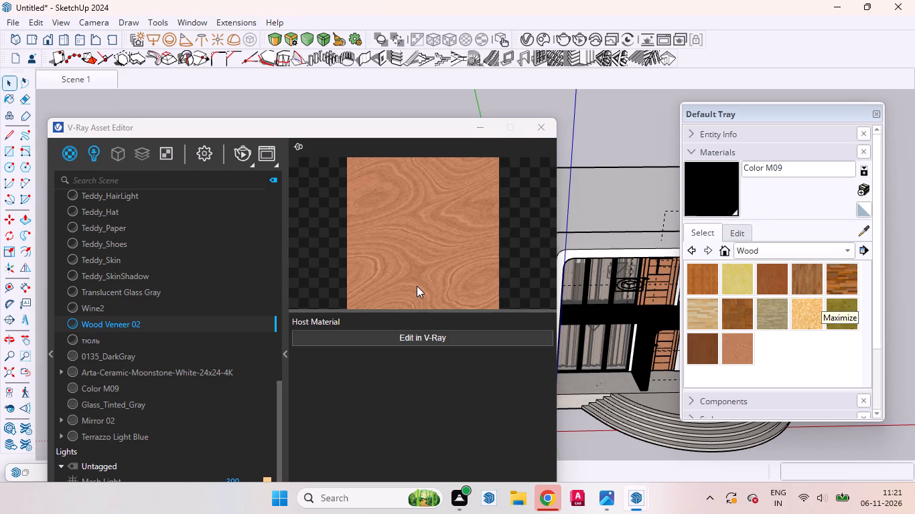
scroll(417, 286, down, 2)
scroll(603, 251, down, 14)
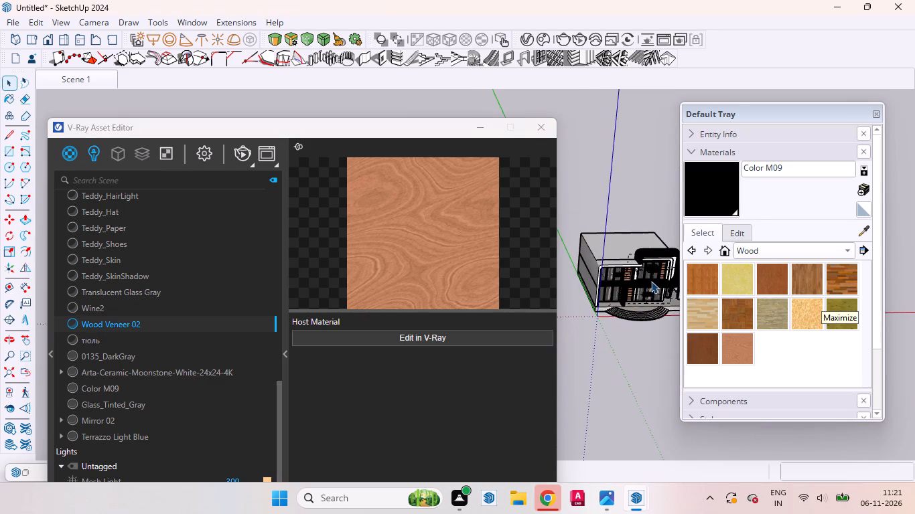
scroll(651, 280, up, 17)
scroll(654, 299, down, 5)
scroll(600, 324, down, 11)
scroll(608, 314, up, 6)
scroll(624, 291, down, 1)
scroll(624, 291, up, 15)
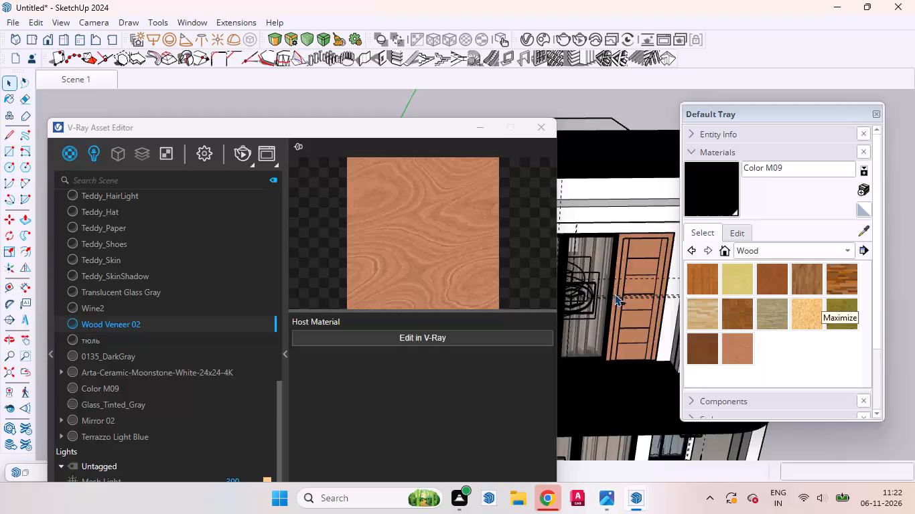
scroll(614, 294, up, 3)
scroll(674, 323, up, 5)
scroll(617, 322, up, 6)
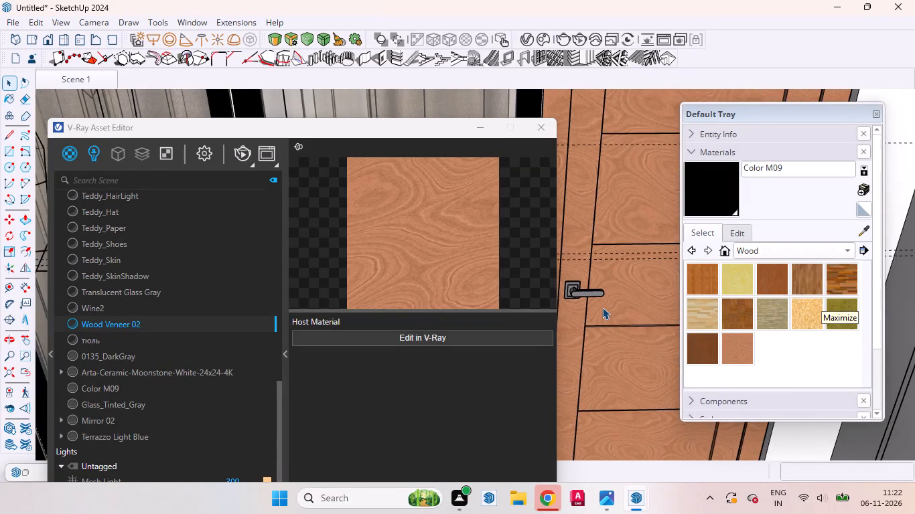
scroll(602, 307, up, 10)
click(572, 286)
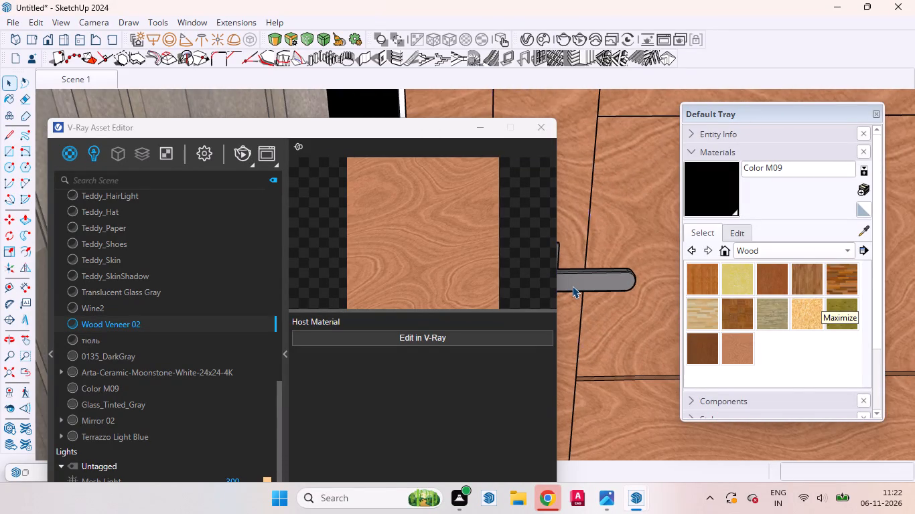
triple_click(572, 286)
scroll(583, 284, down, 9)
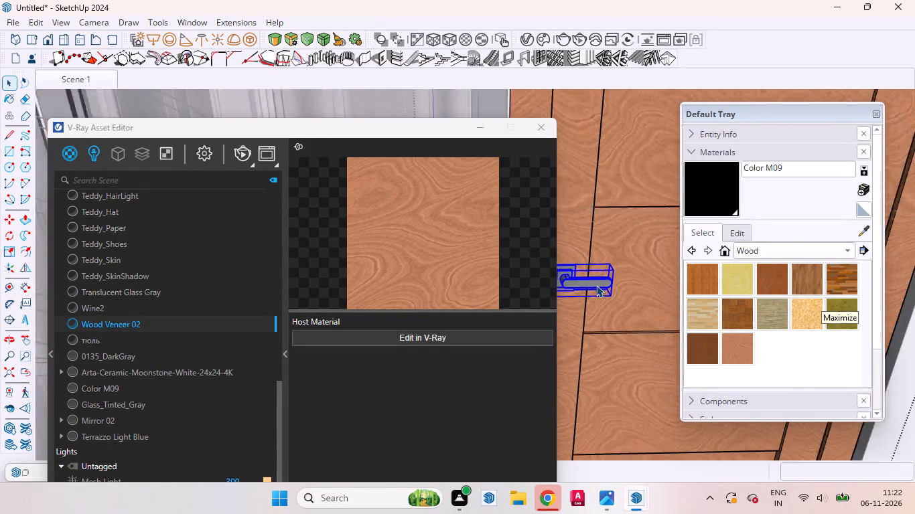
scroll(596, 285, down, 7)
scroll(556, 281, up, 6)
scroll(561, 275, down, 1)
scroll(562, 274, up, 16)
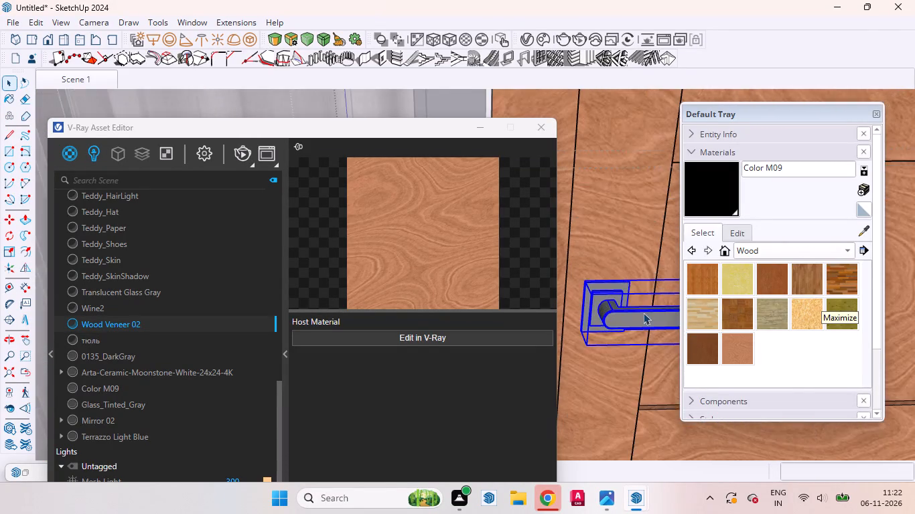
scroll(643, 313, up, 3)
scroll(643, 313, down, 1)
scroll(643, 313, up, 1)
triple_click(637, 319)
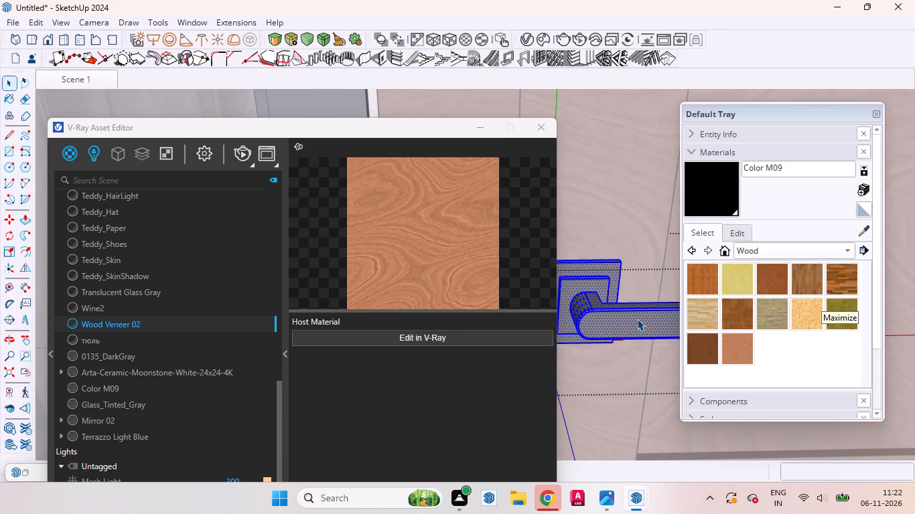
click(707, 192)
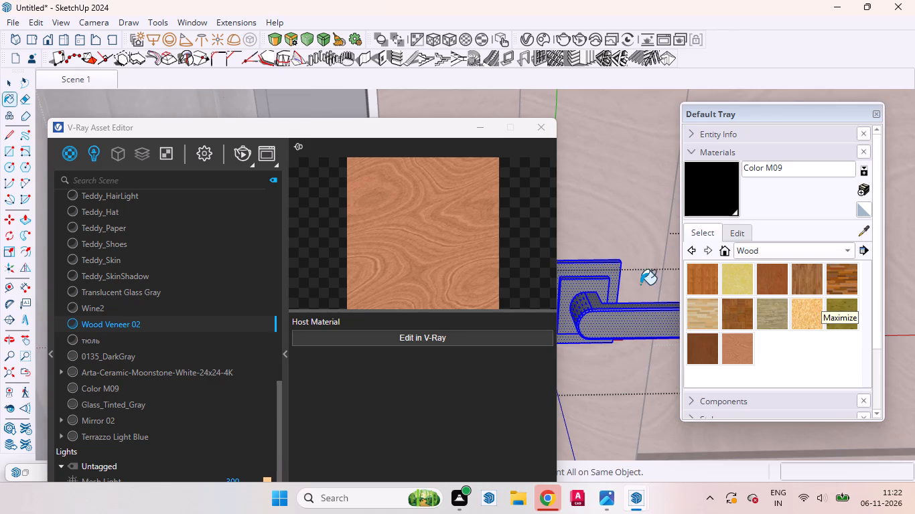
click(634, 329)
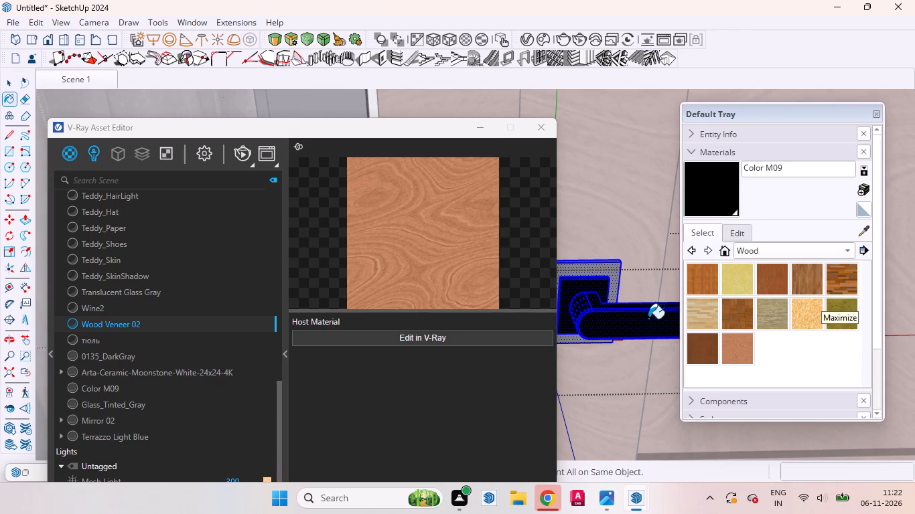
click(578, 267)
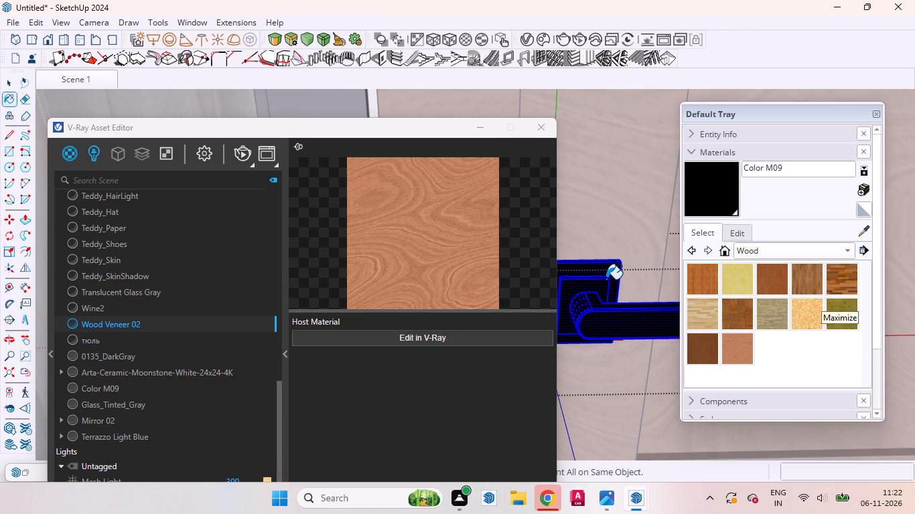
scroll(598, 280, down, 4)
key(space)
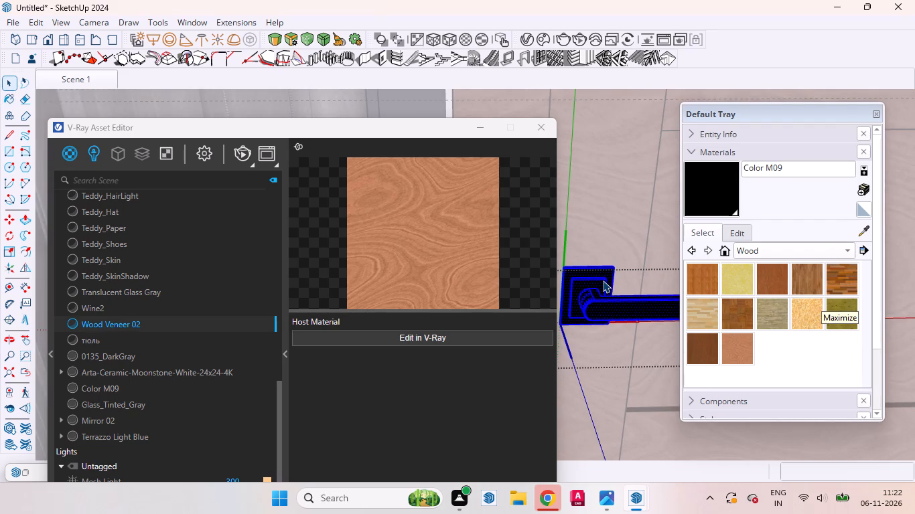
Restore the Scene 1 view, move the V-Ray Asset Editor off the facade, and exit the handle's editing mode.
scroll(697, 396, down, 1)
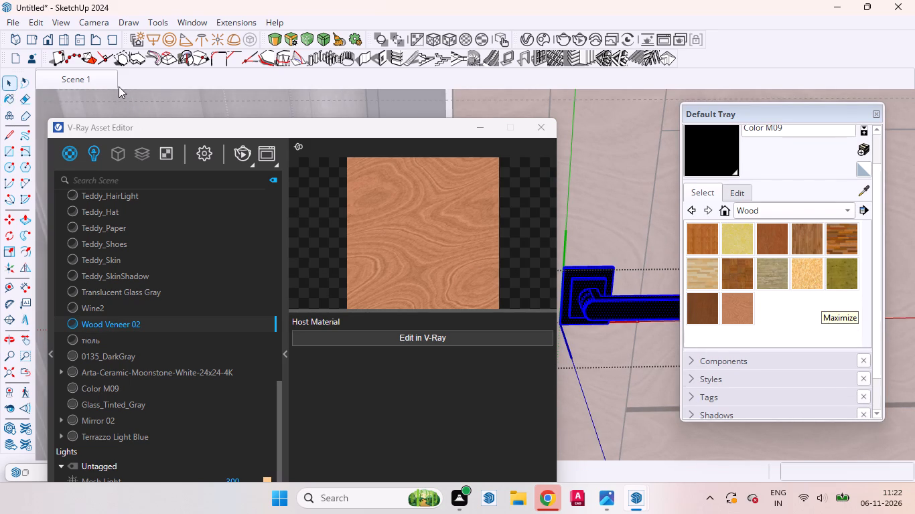
click(102, 82)
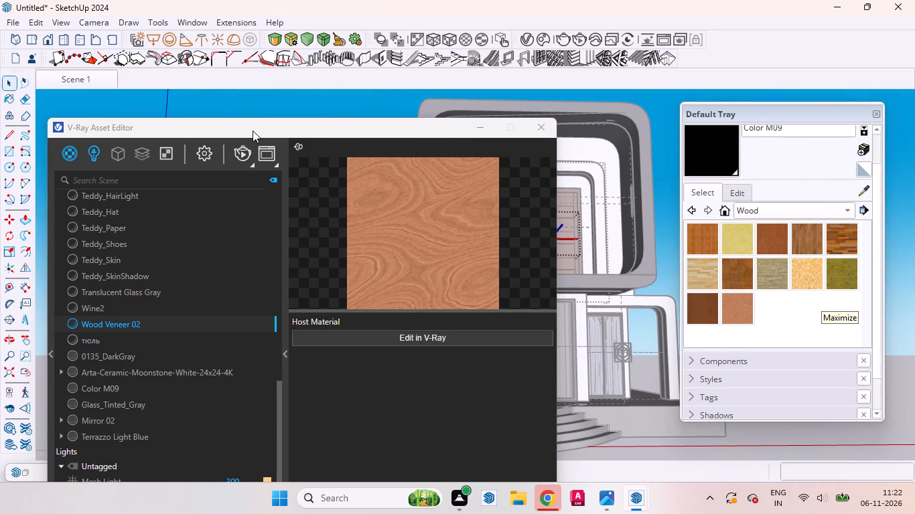
drag(253, 131, 514, 344)
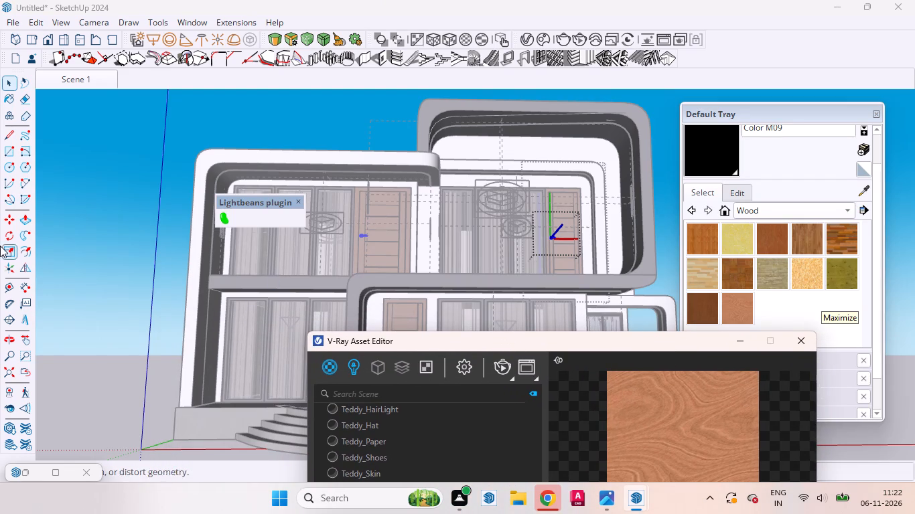
triple_click(114, 232)
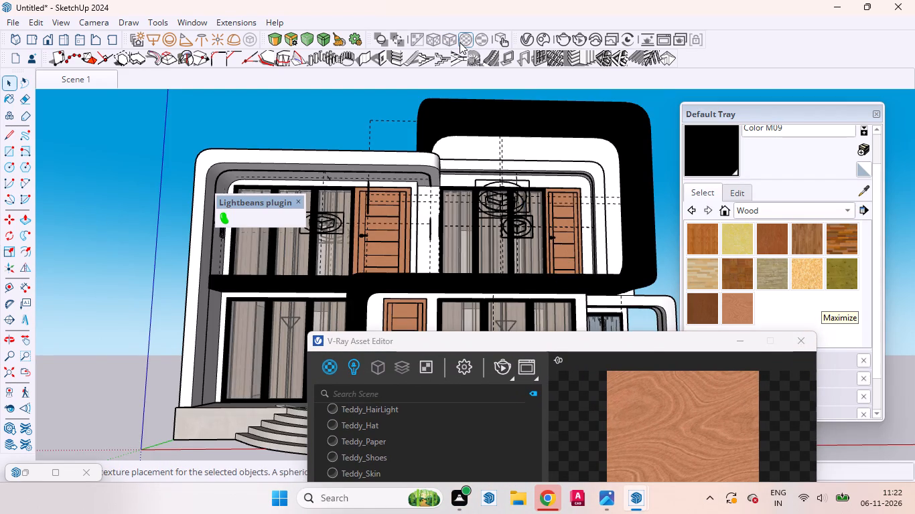
Collapse the V-Ray Asset Editor's material settings pane and close the editor.
drag(630, 347, 616, 367)
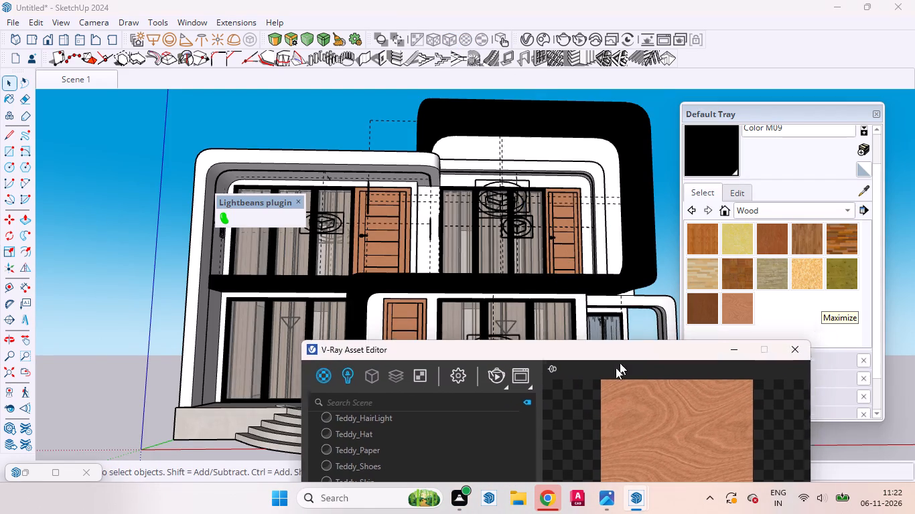
drag(616, 367, 484, 420)
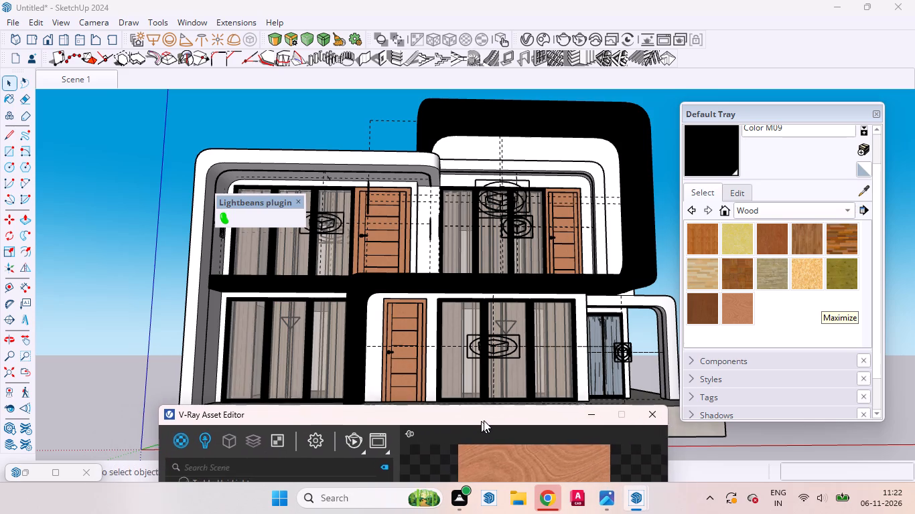
drag(484, 420, 533, 374)
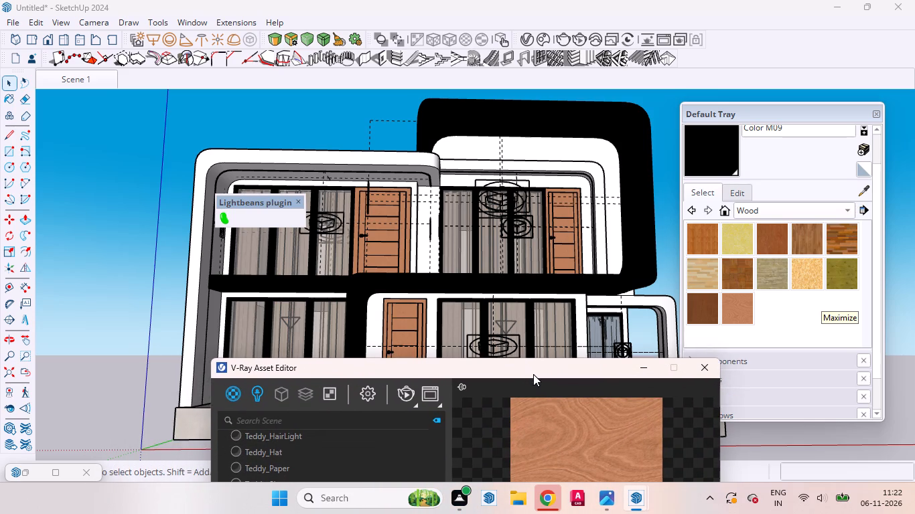
drag(533, 374, 479, 94)
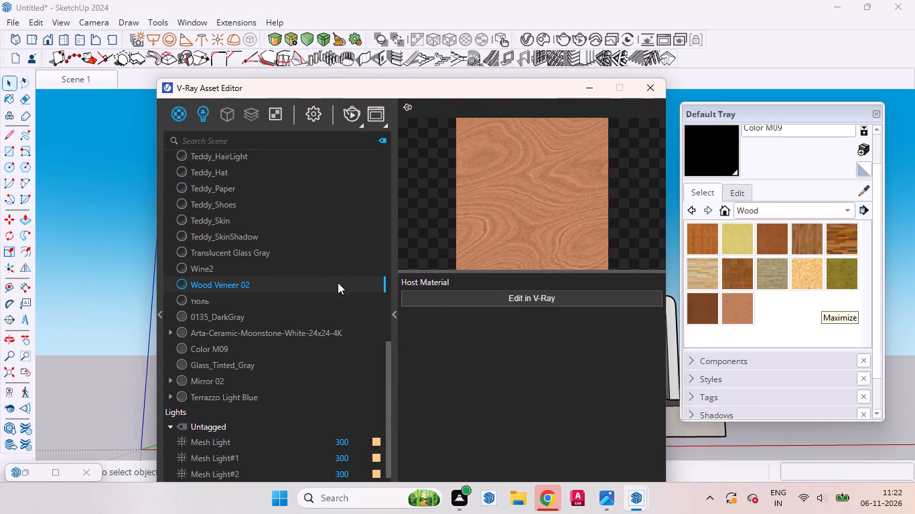
click(397, 320)
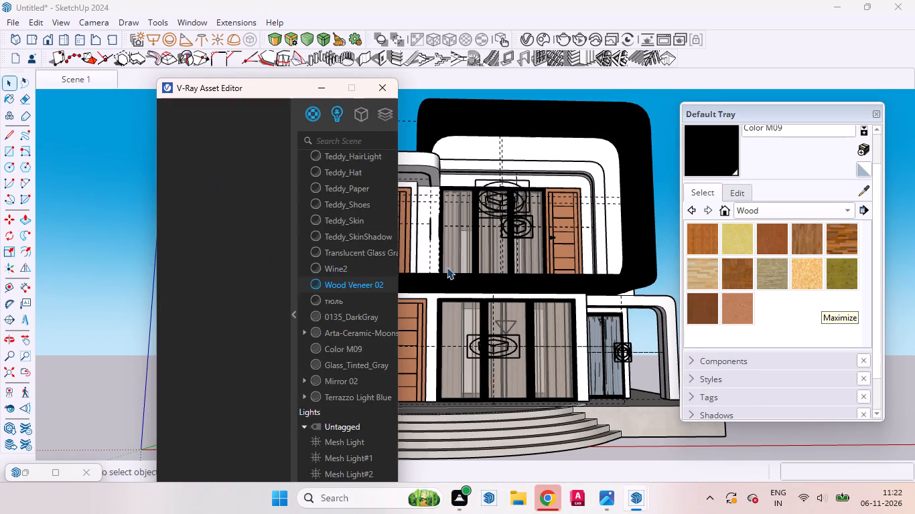
click(382, 93)
Remove the black material from the lower-storey frame's two inner faces on either side of the light-strip groove, and exit the group.
scroll(462, 294, up, 6)
scroll(480, 301, down, 6)
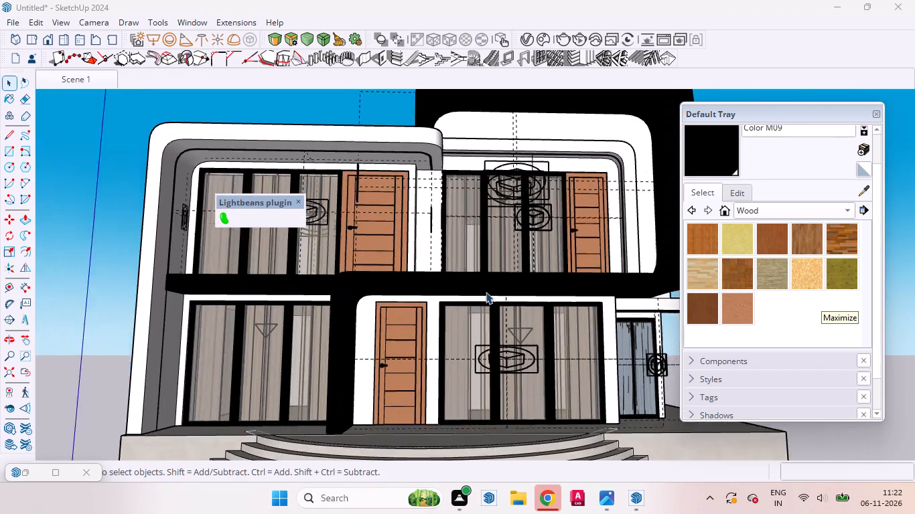
middle_drag(490, 293, 257, 199)
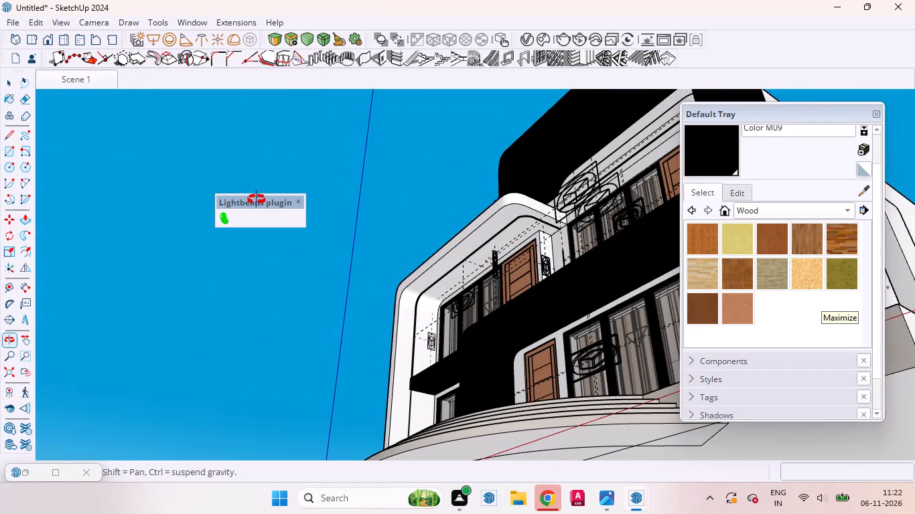
middle_drag(257, 199, 255, 199)
scroll(533, 273, up, 4)
scroll(584, 317, up, 5)
click(585, 317)
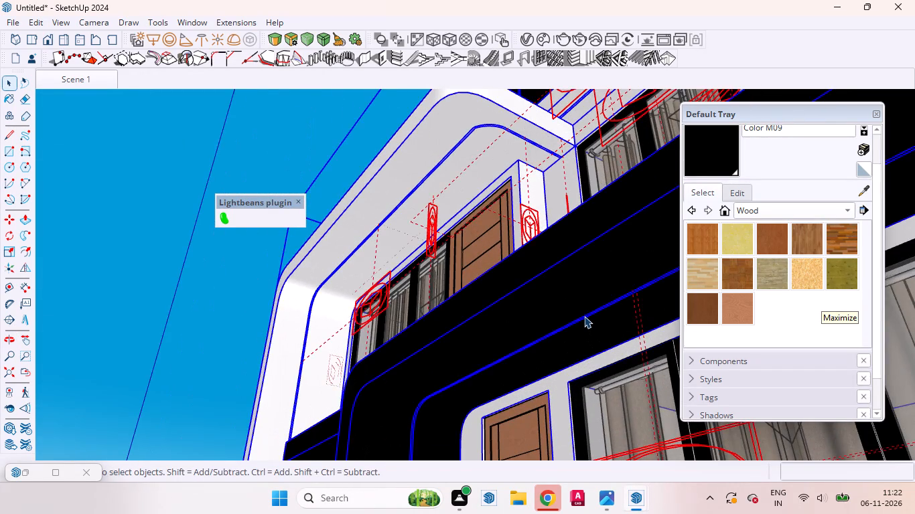
double_click(555, 305)
click(555, 305)
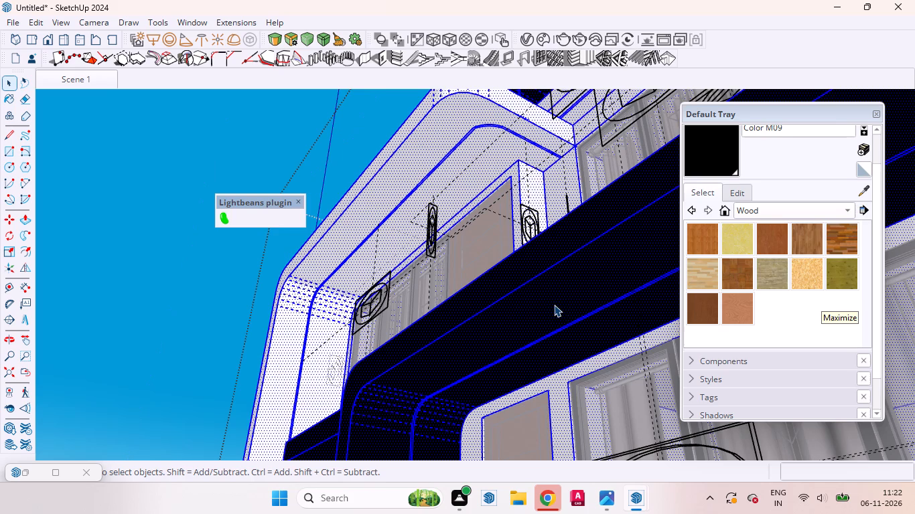
click(554, 305)
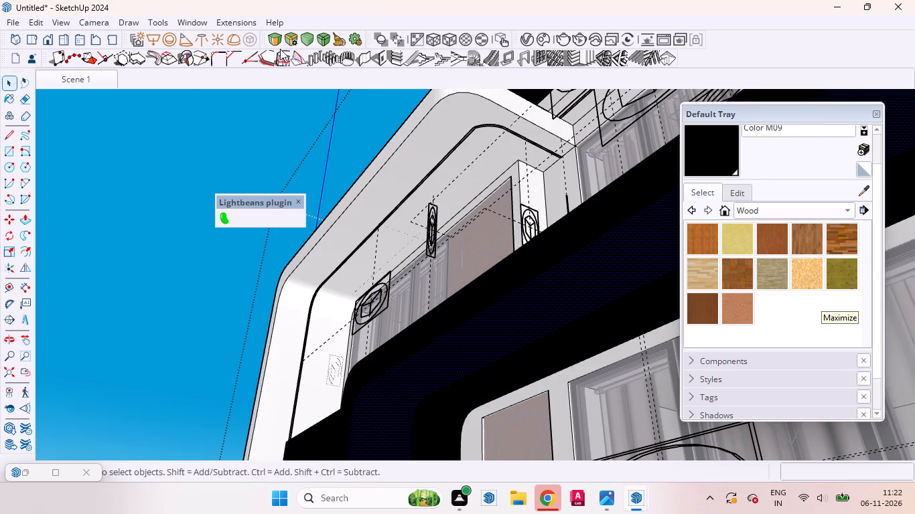
click(410, 46)
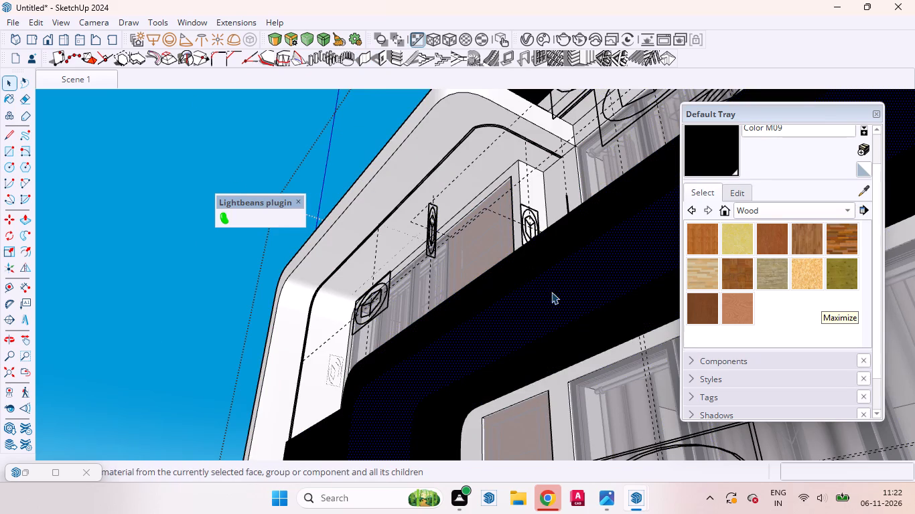
click(580, 334)
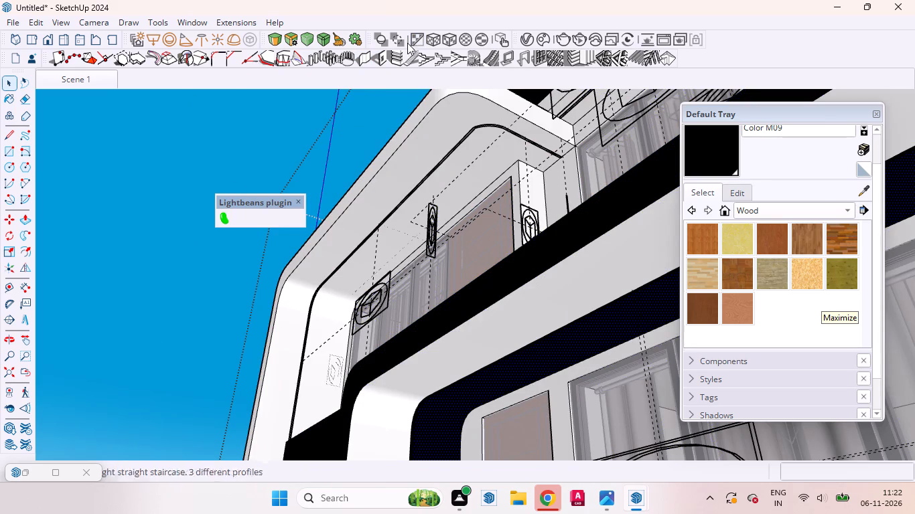
click(411, 33)
scroll(448, 118, down, 3)
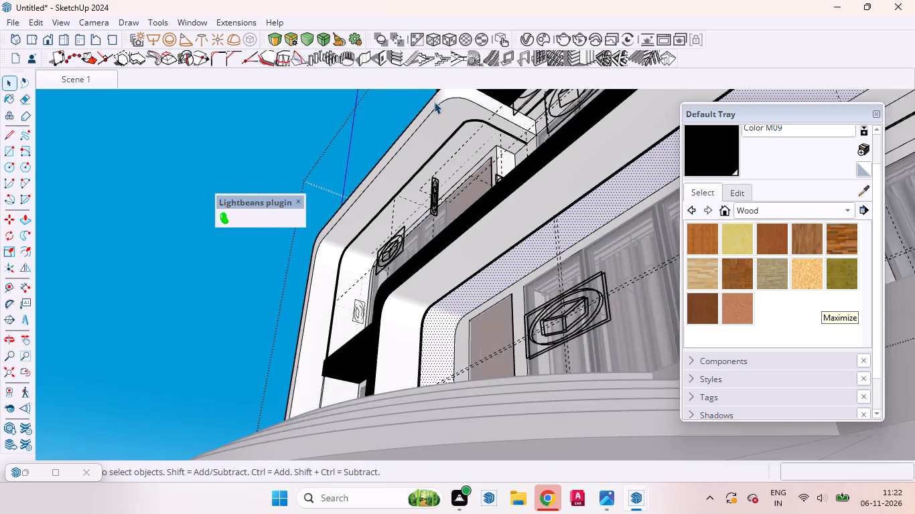
scroll(434, 102, down, 2)
scroll(433, 102, up, 1)
scroll(433, 102, down, 2)
middle_drag(493, 185, 622, 229)
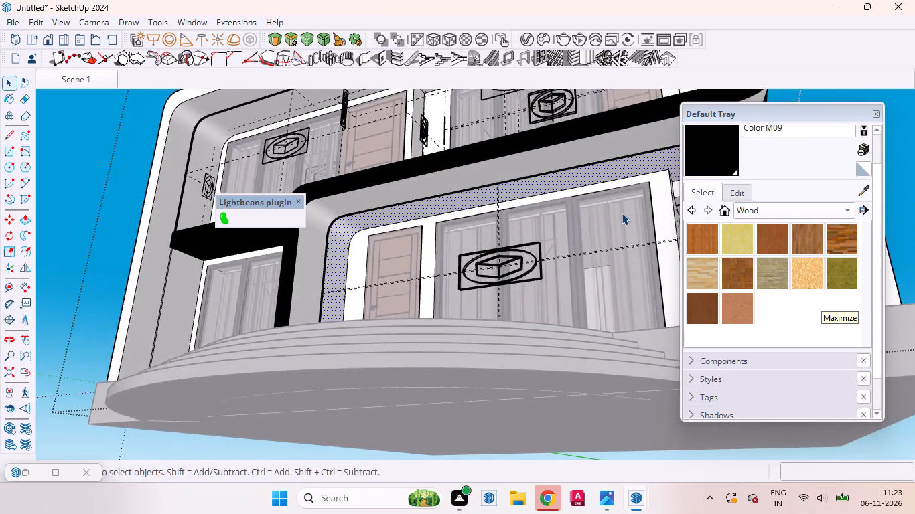
scroll(622, 213, down, 10)
scroll(420, 110, up, 5)
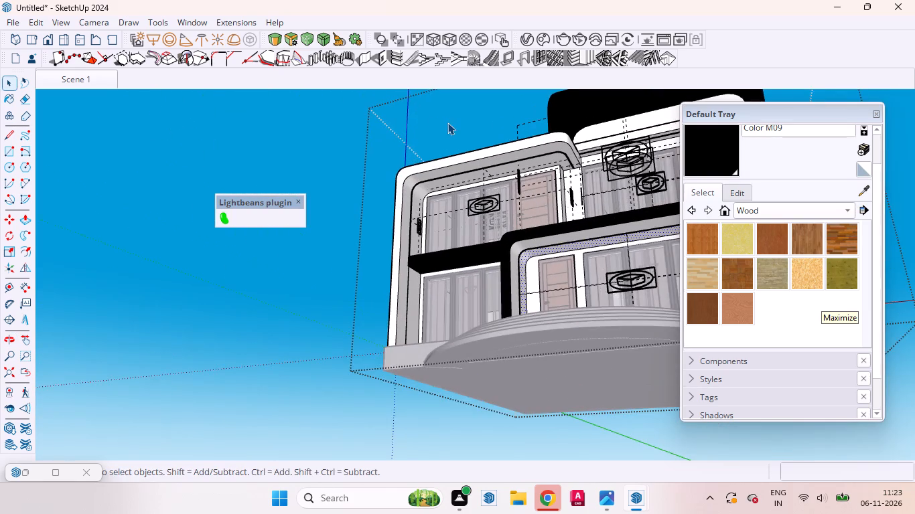
double_click(447, 122)
Select the connected house-shell geometry and examine the lower-storey frame's underside and light-strip groove from below.
scroll(612, 248, up, 13)
middle_drag(612, 250, 552, 221)
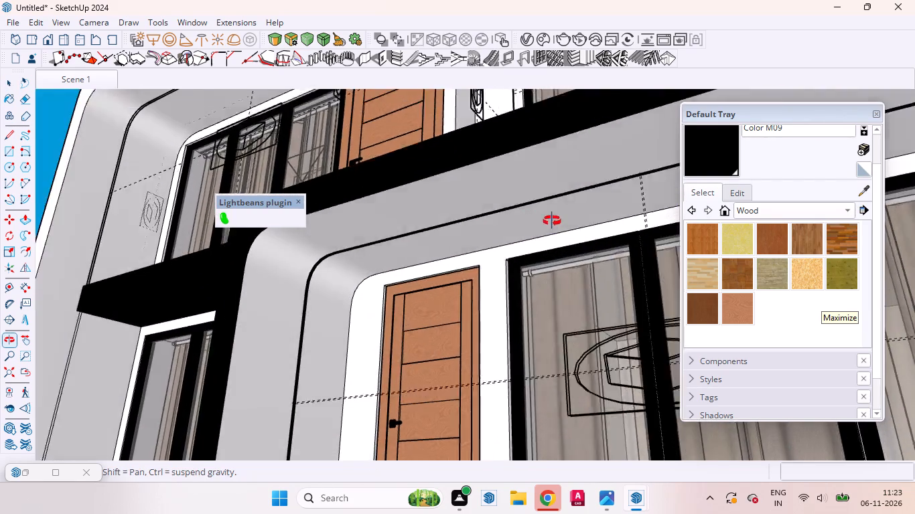
middle_drag(552, 221, 569, 227)
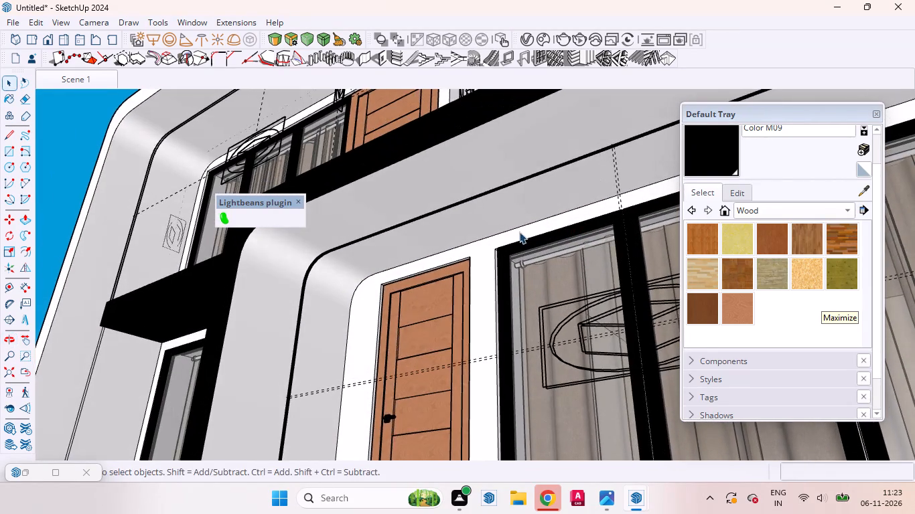
scroll(515, 232, up, 4)
scroll(514, 228, down, 5)
middle_drag(489, 249, 453, 224)
scroll(435, 228, up, 10)
click(423, 210)
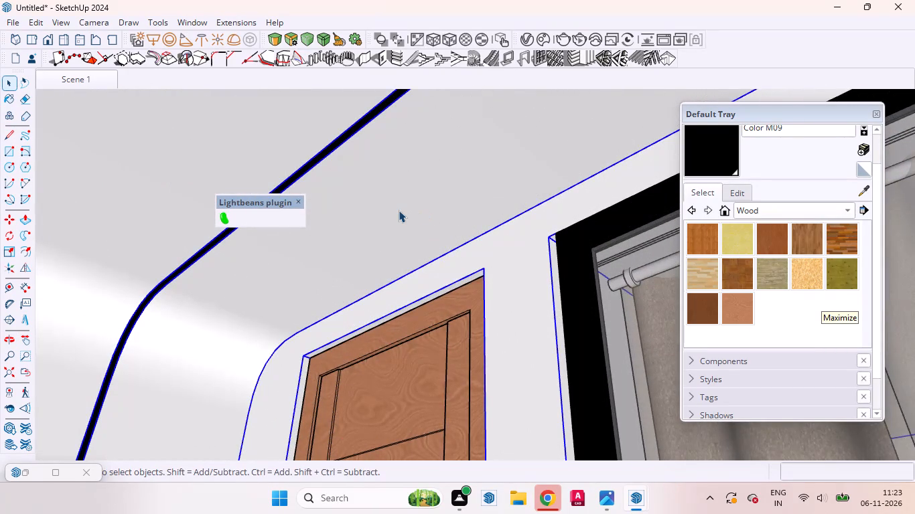
double_click(395, 210)
click(395, 210)
scroll(413, 219, down, 11)
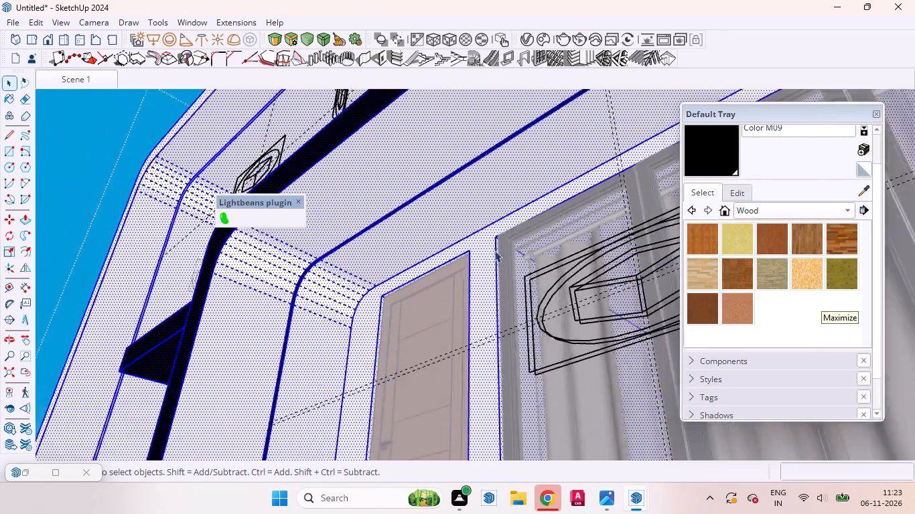
middle_drag(332, 230, 450, 266)
scroll(466, 252, down, 4)
scroll(478, 252, up, 1)
scroll(484, 254, down, 7)
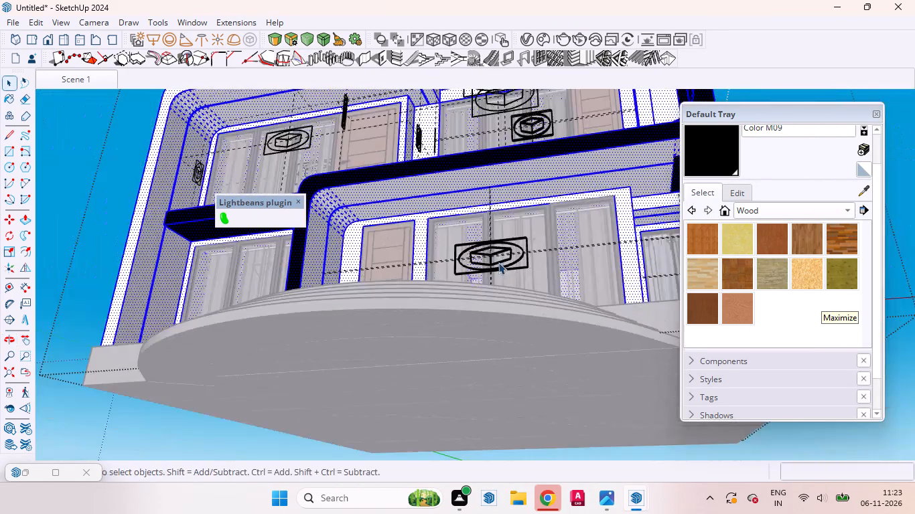
scroll(498, 262, down, 5)
scroll(543, 191, up, 5)
scroll(640, 175, up, 6)
scroll(643, 177, down, 5)
scroll(422, 248, down, 4)
middle_drag(450, 259, 464, 248)
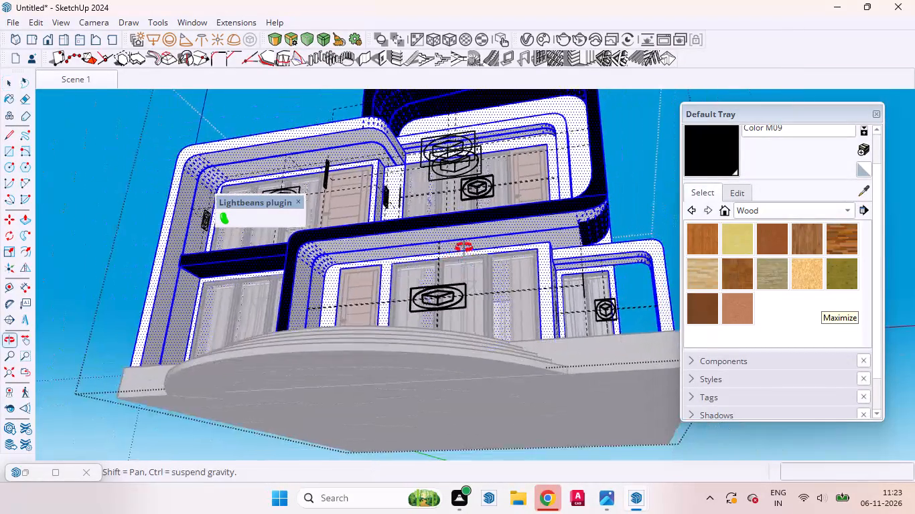
middle_drag(464, 248, 610, 222)
scroll(499, 230, down, 4)
scroll(455, 268, down, 1)
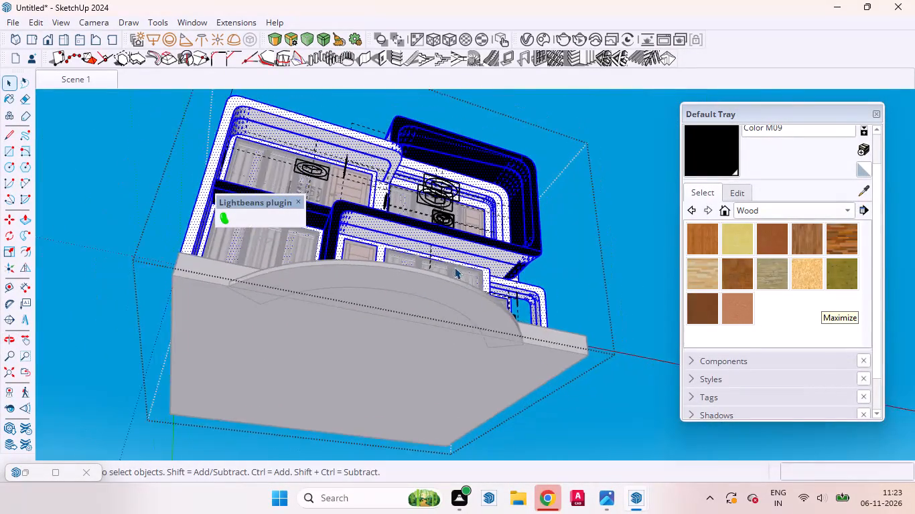
scroll(454, 267, down, 2)
scroll(419, 241, up, 10)
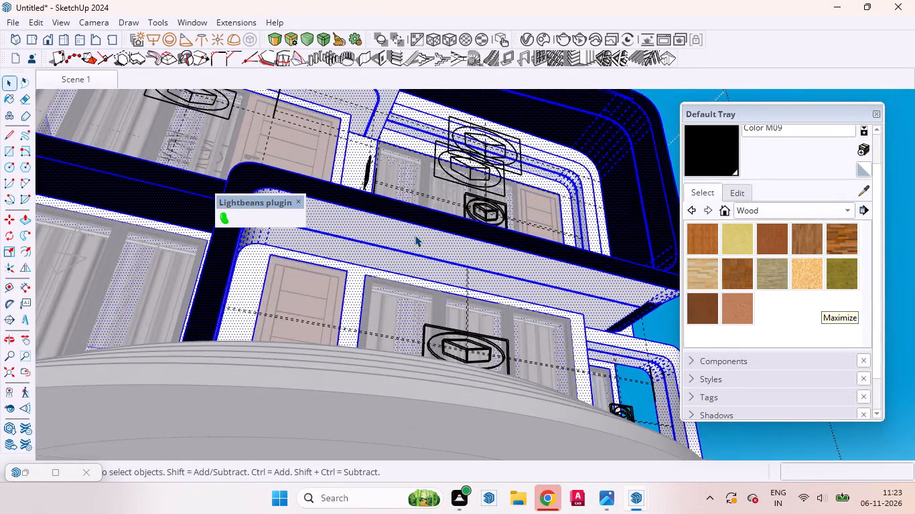
scroll(415, 235, down, 12)
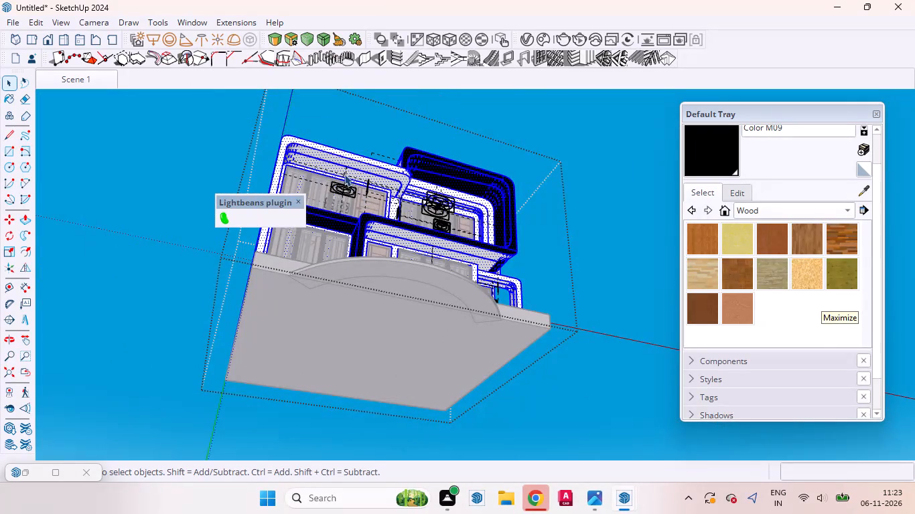
Start a V-Ray IES light and load cylinder-wide.ies from the ies-lights-pack folder.
click(204, 46)
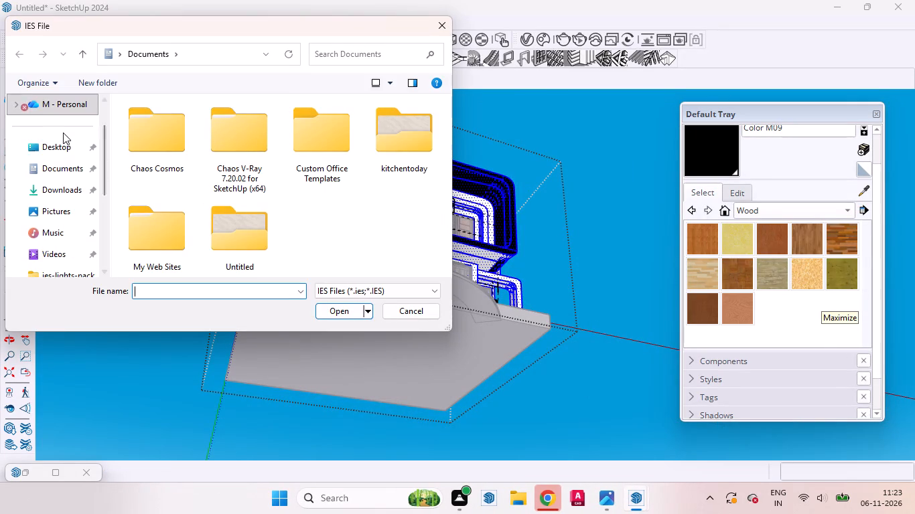
scroll(63, 133, up, 9)
click(58, 108)
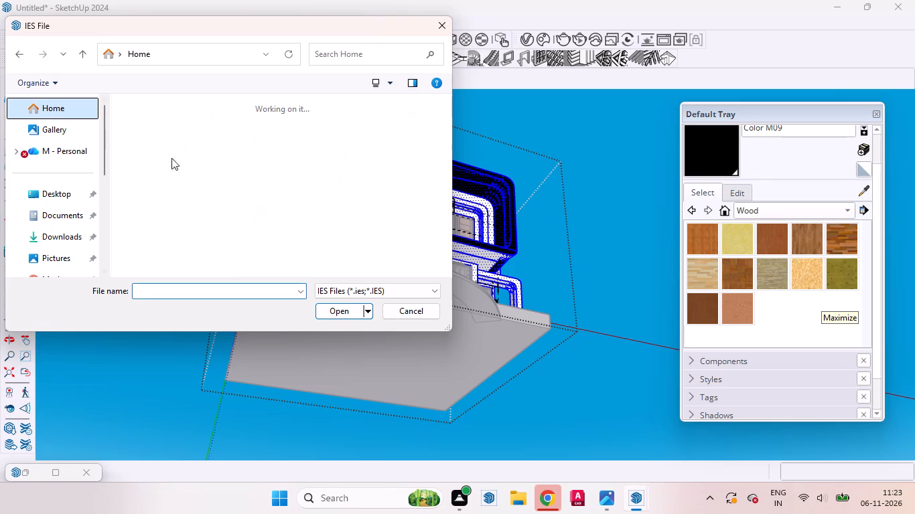
scroll(193, 180, up, 4)
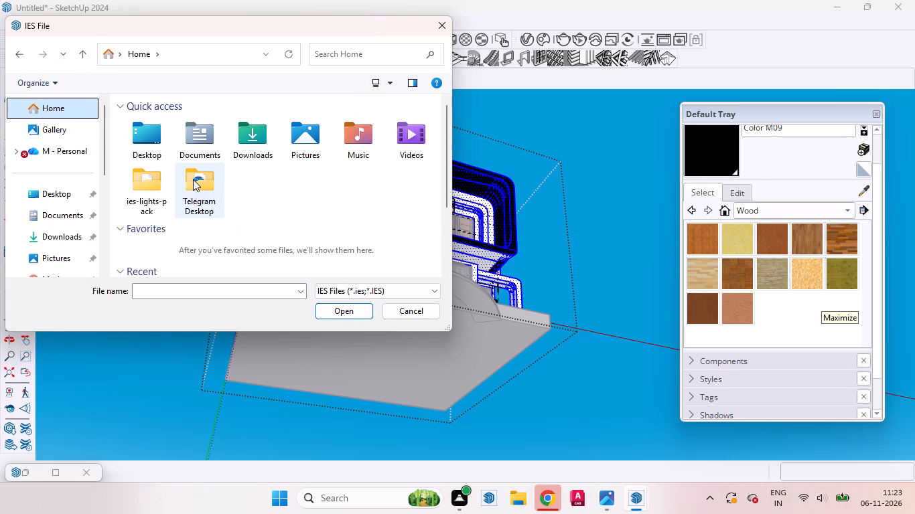
click(159, 193)
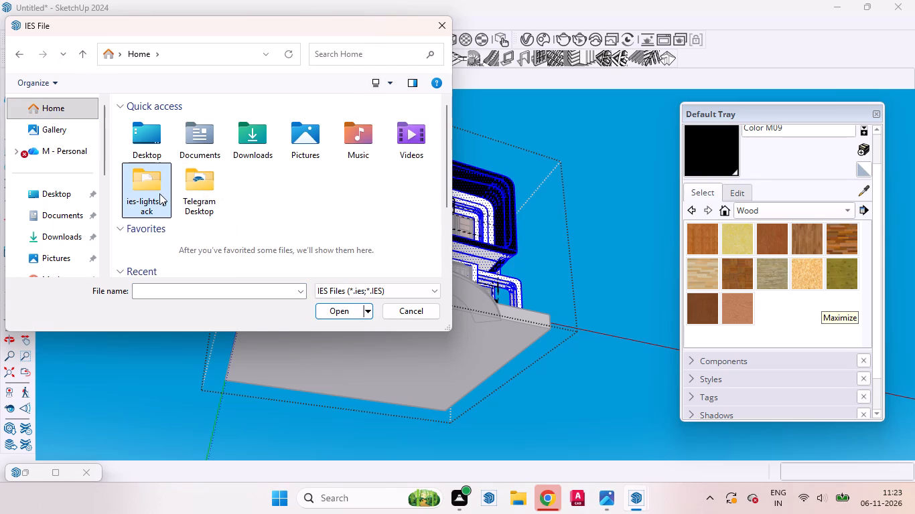
click(157, 199)
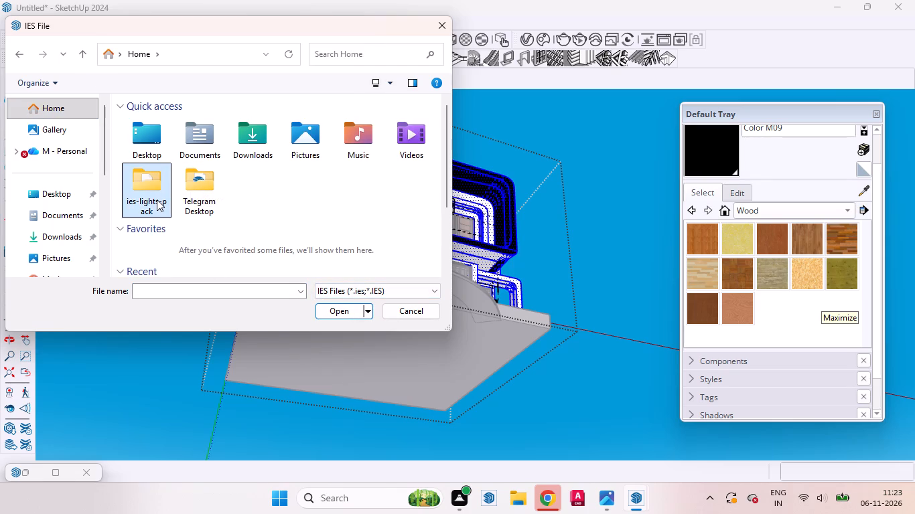
click(157, 199)
drag(157, 199, 167, 205)
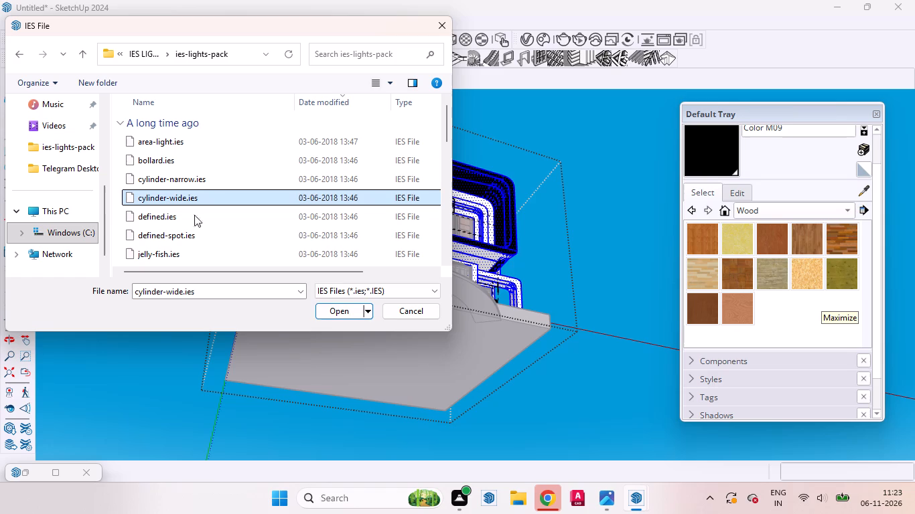
click(326, 308)
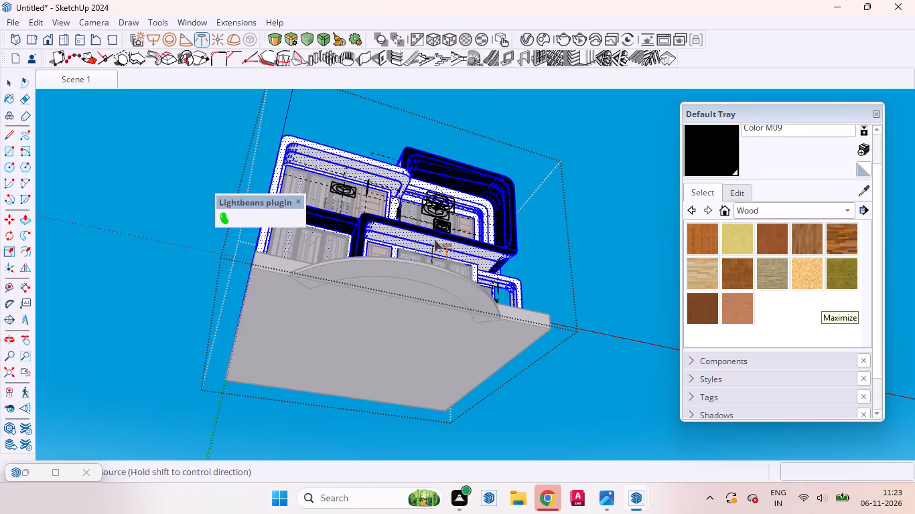
Place the IES light on the underside of the lower-storey frame, above the door and behind the light-strip groove.
scroll(402, 234, up, 18)
middle_drag(317, 266, 307, 273)
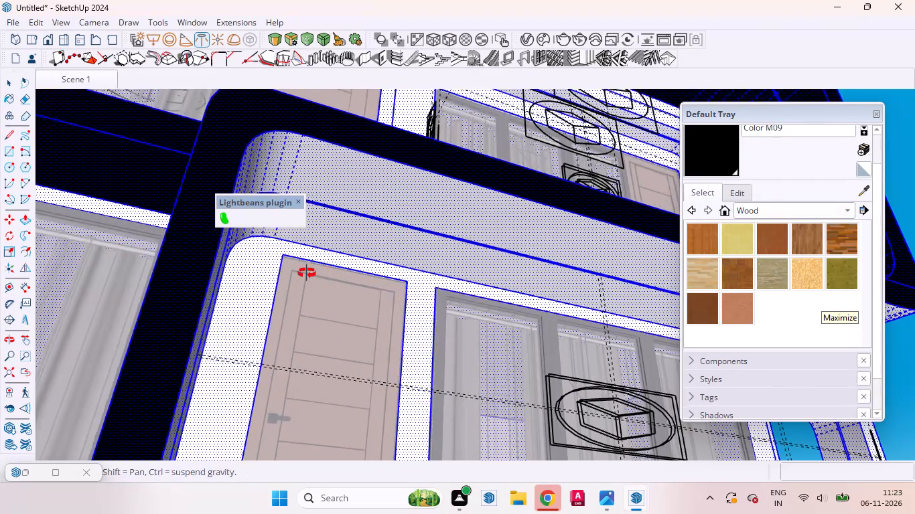
middle_drag(307, 273, 199, 243)
scroll(362, 332, down, 3)
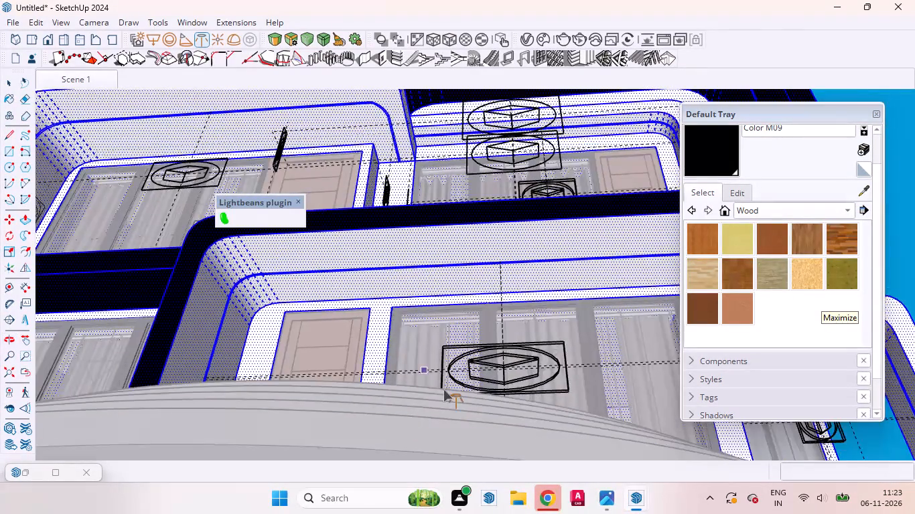
scroll(443, 390, down, 3)
scroll(293, 300, up, 11)
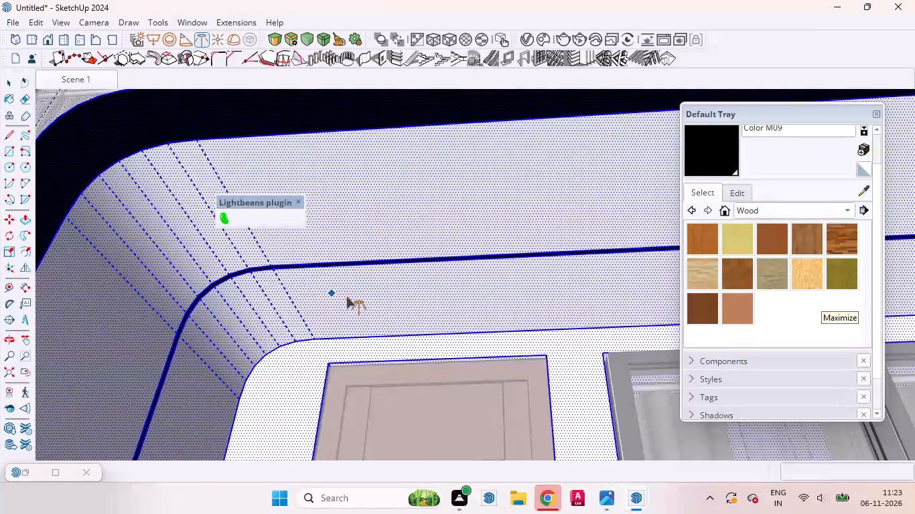
click(350, 298)
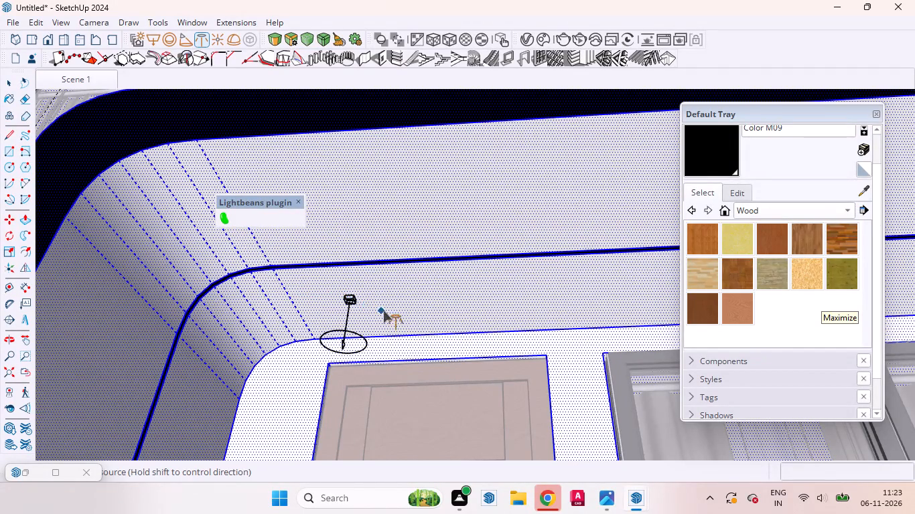
Copy the IES light about 2' 4 13/16" along the green axis to the outer side of the light-strip groove.
middle_drag(391, 316, 149, 354)
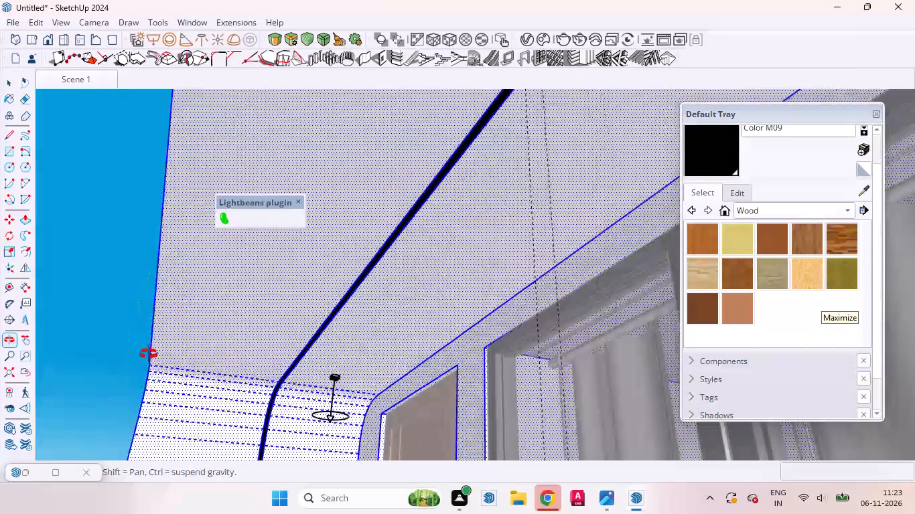
middle_drag(149, 354, 149, 350)
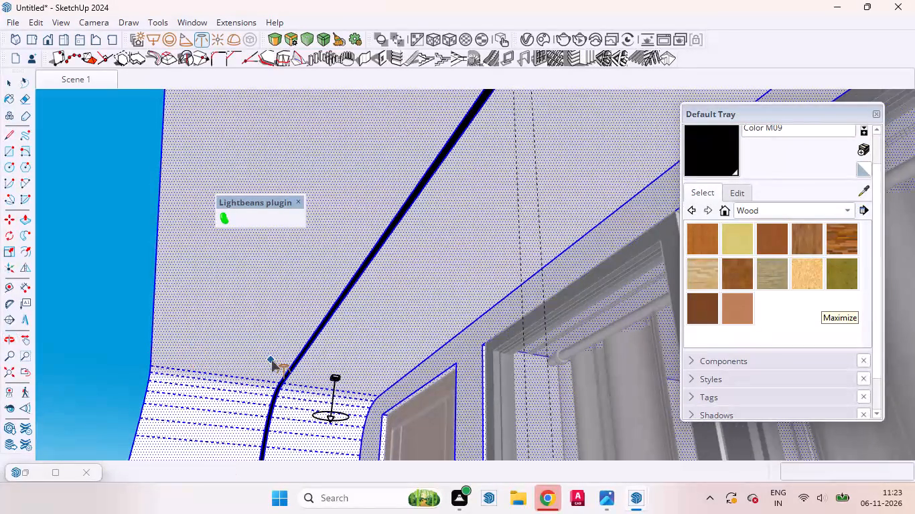
key(space)
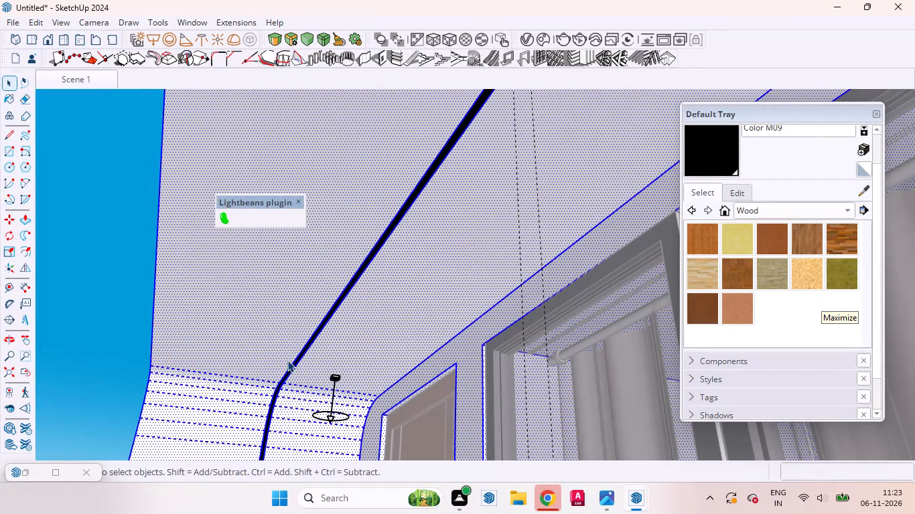
click(336, 382)
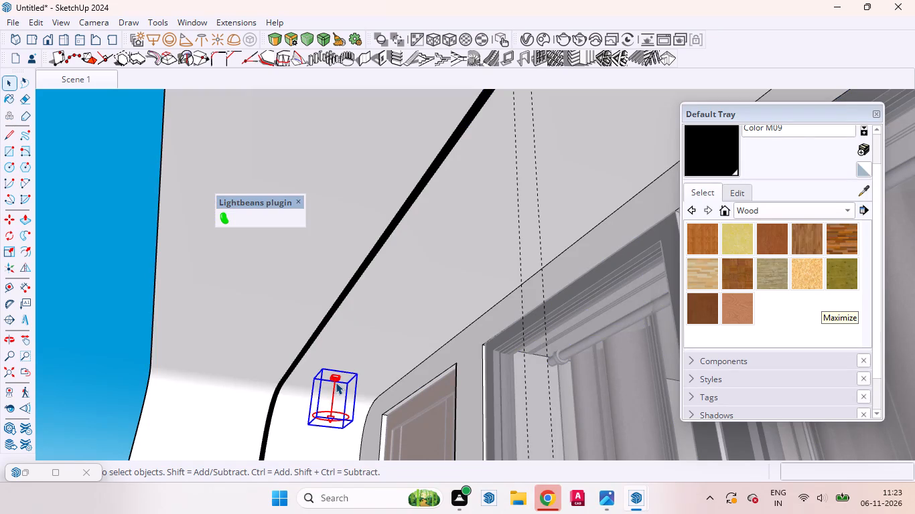
text(,m)
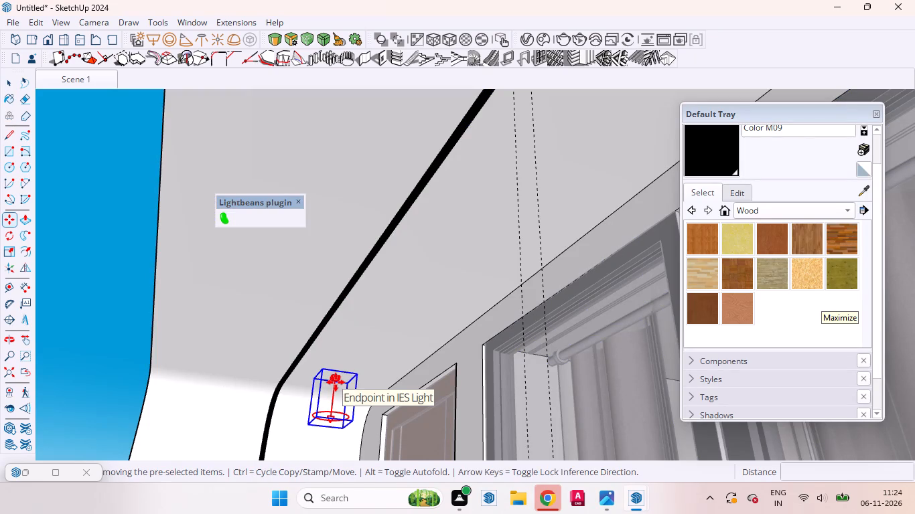
scroll(352, 381, up, 4)
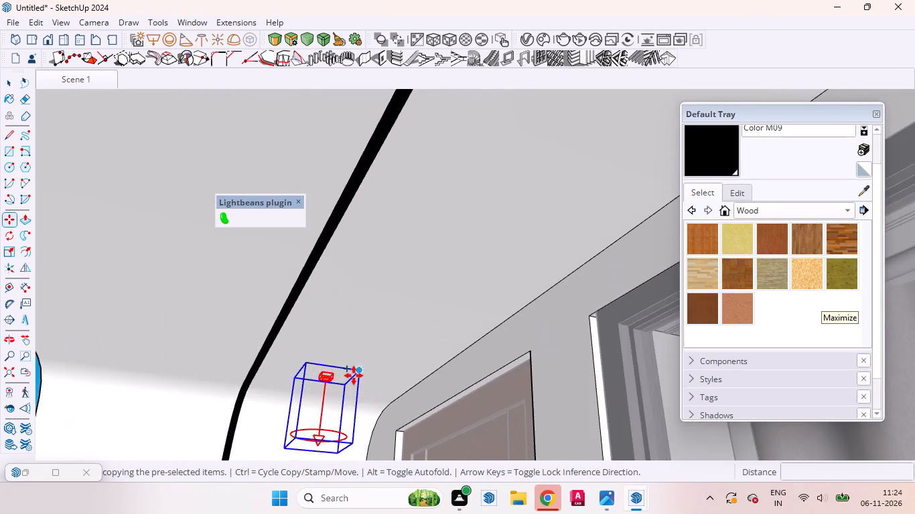
scroll(354, 375, up, 4)
scroll(339, 371, down, 10)
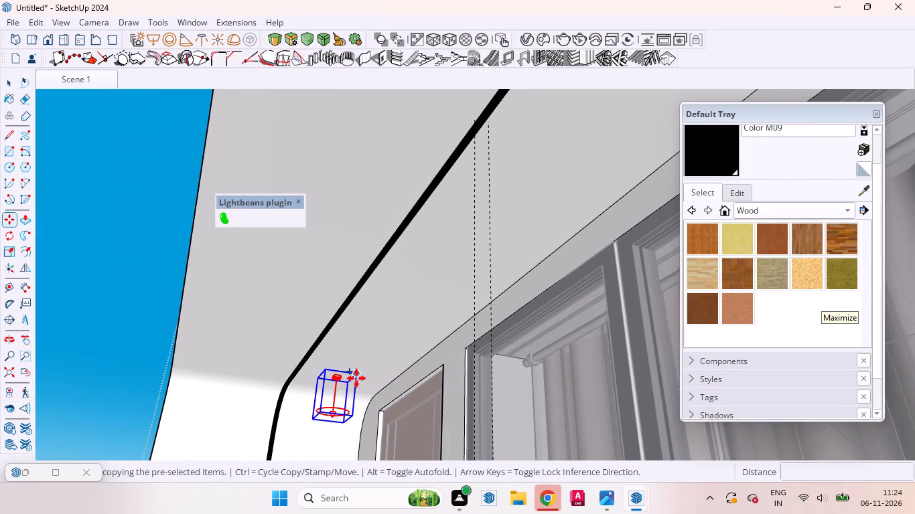
middle_drag(360, 392, 317, 404)
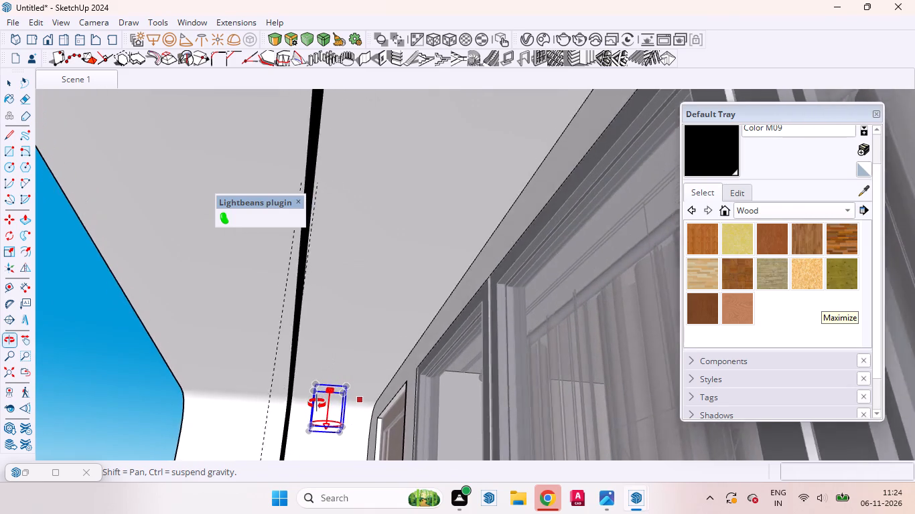
middle_drag(317, 404, 316, 402)
scroll(326, 375, up, 3)
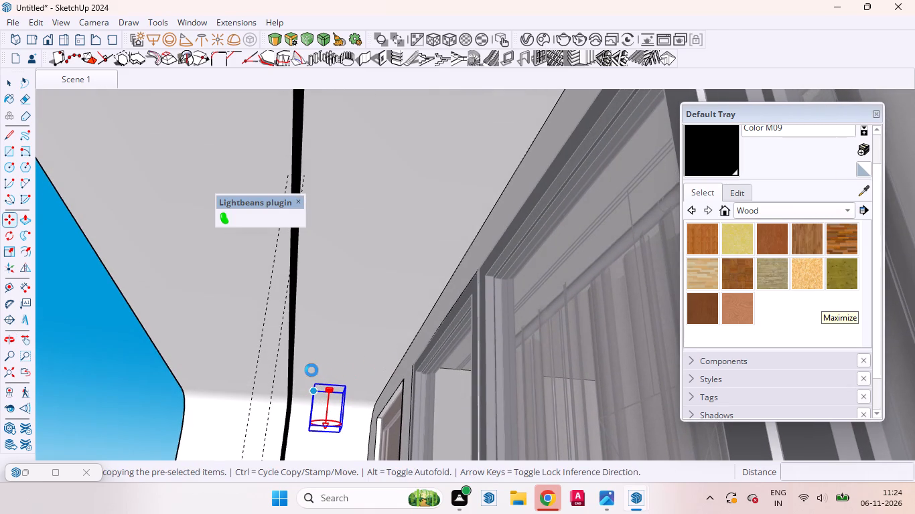
click(351, 360)
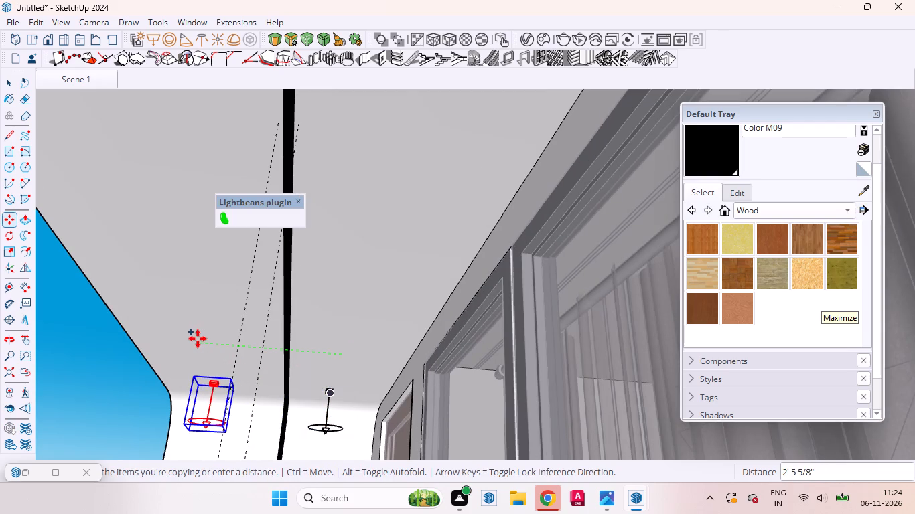
click(202, 339)
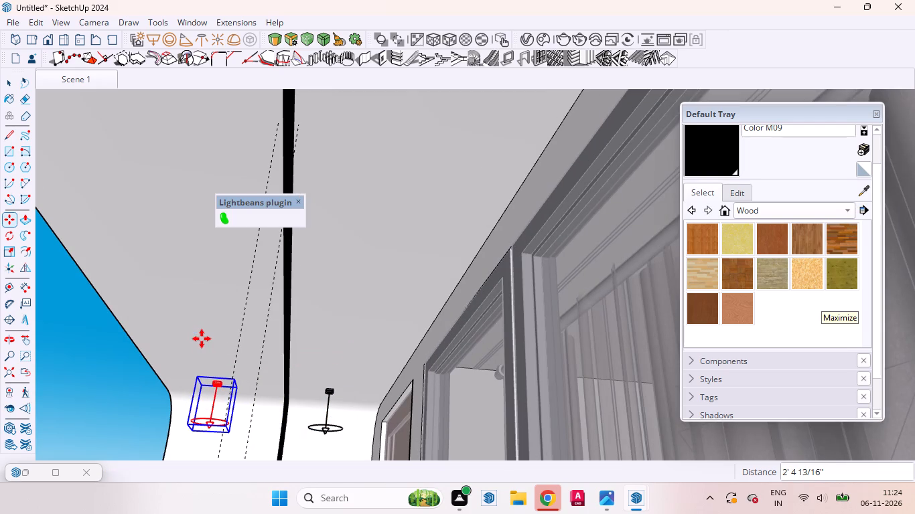
Move the IES light nearest the door about 2 3/8" along the green axis, away from the light-strip groove.
middle_drag(261, 359, 354, 295)
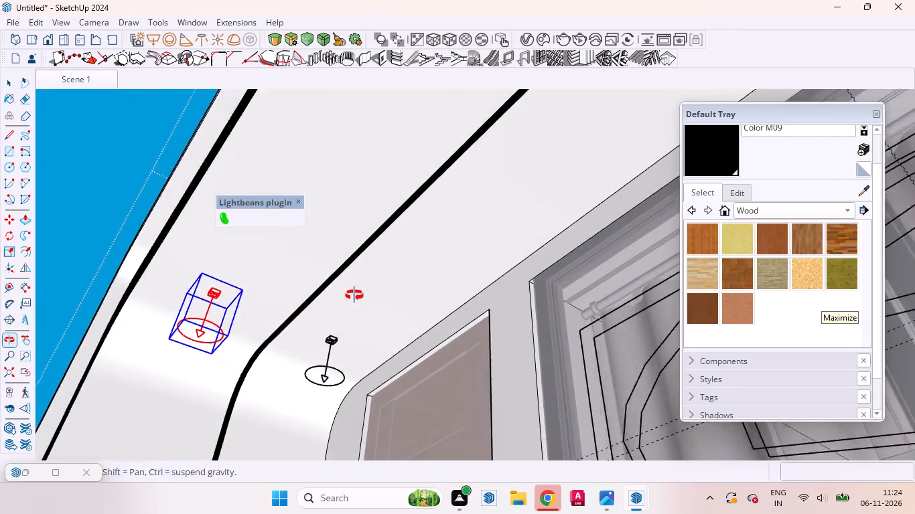
middle_drag(354, 295, 331, 290)
key(space)
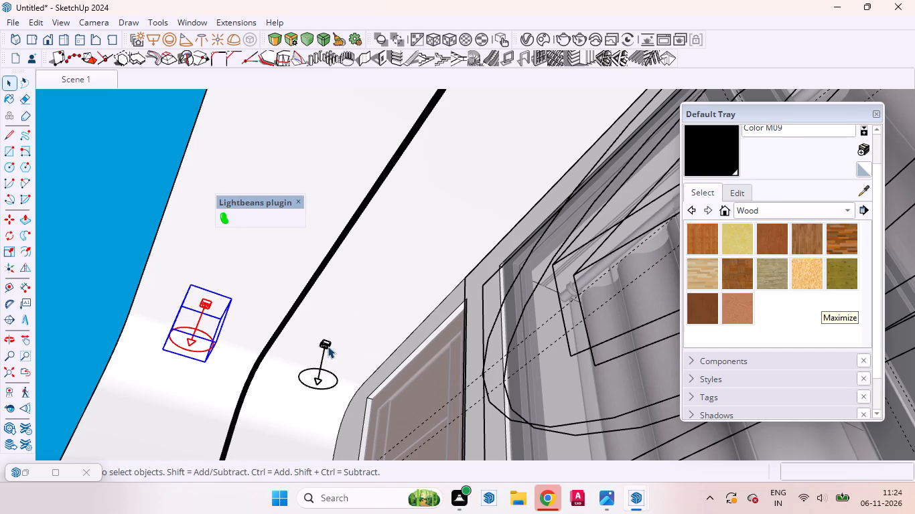
click(328, 346)
middle_drag(354, 339, 333, 341)
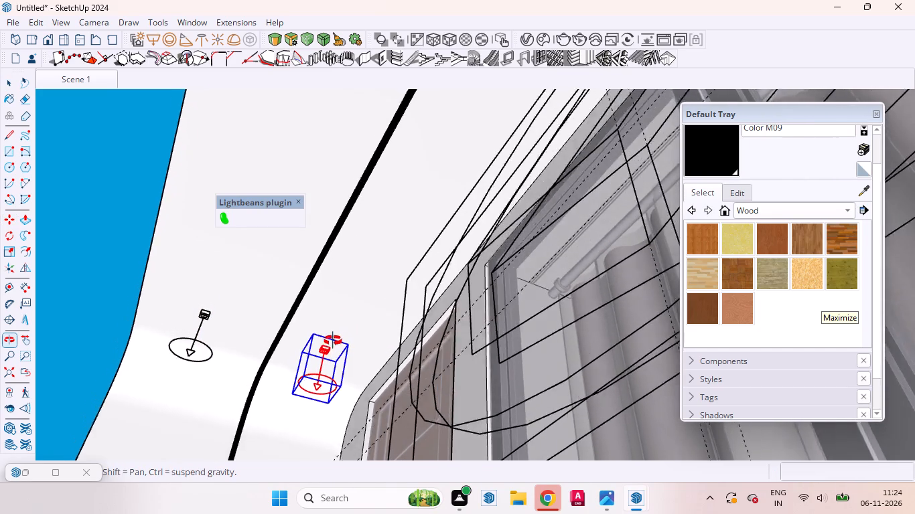
middle_drag(333, 341, 330, 341)
middle_click(330, 341)
scroll(286, 277, up, 4)
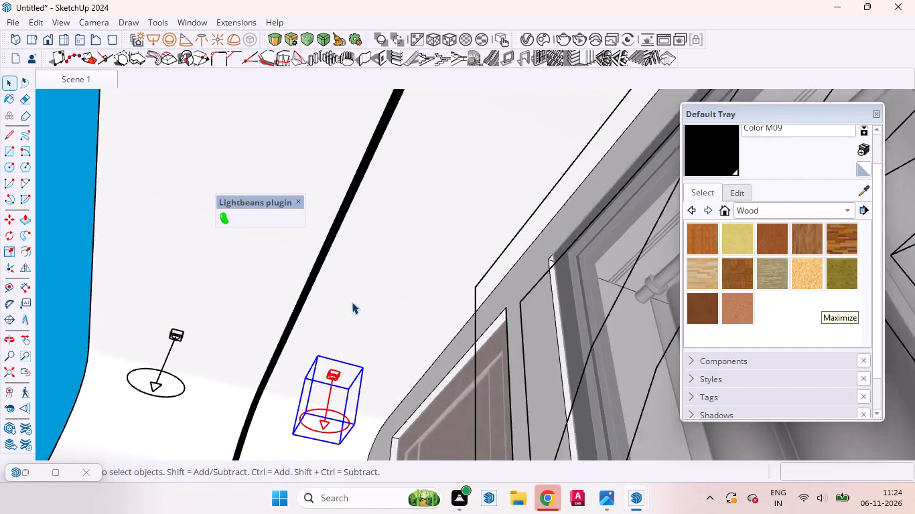
scroll(352, 302, up, 1)
middle_drag(405, 343, 336, 358)
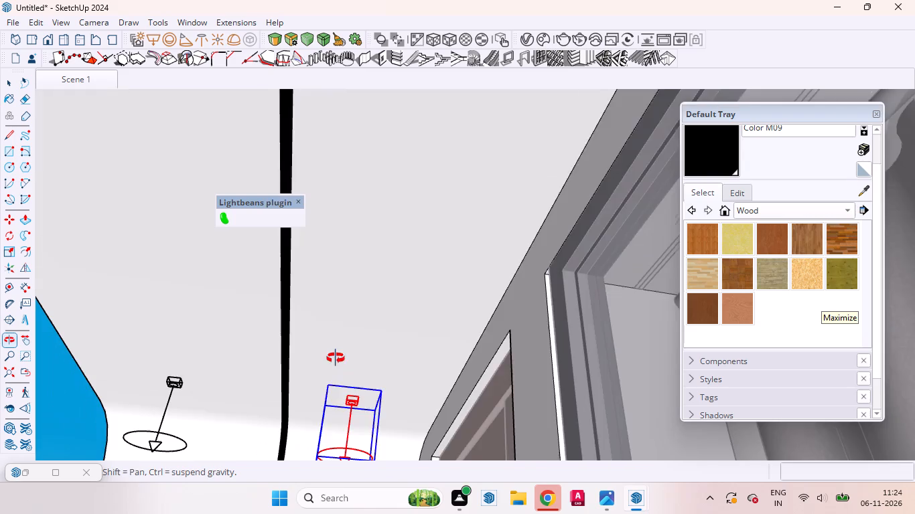
middle_drag(336, 358, 332, 354)
key(m)
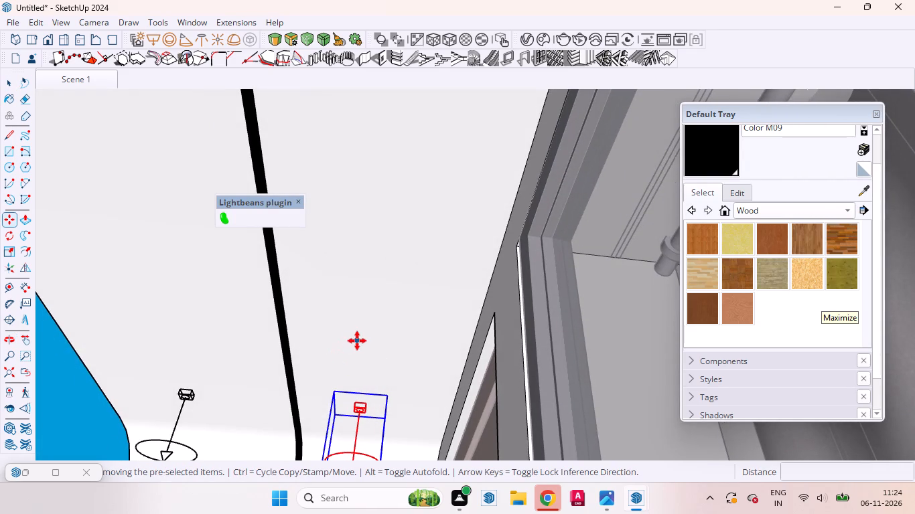
click(348, 343)
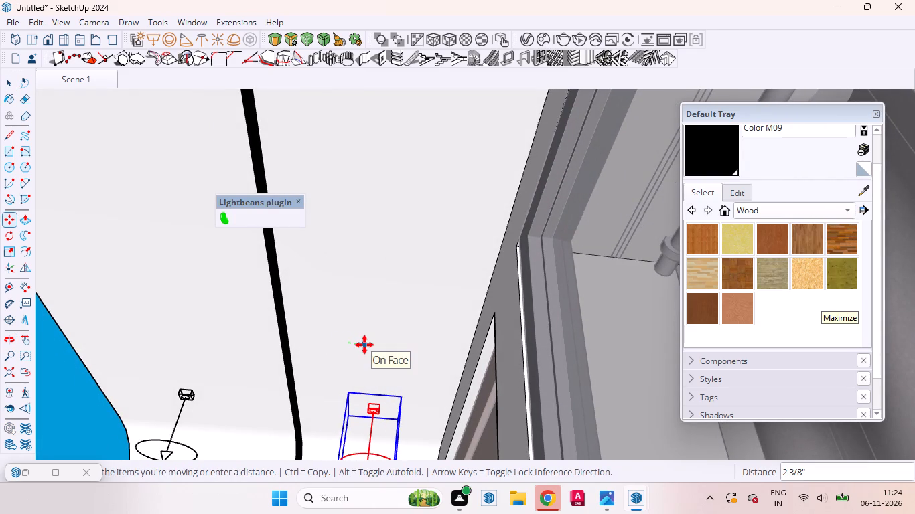
click(364, 345)
key(b)
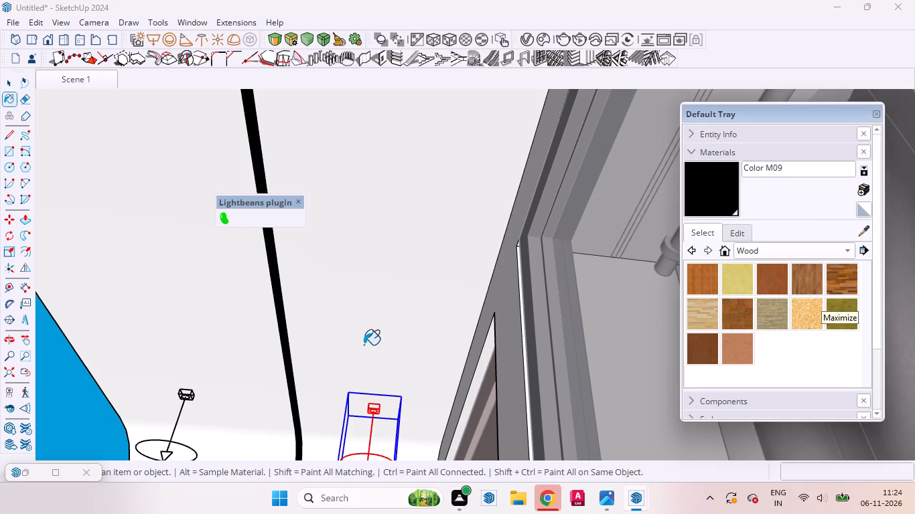
Copy both IES lights together about 4' 9 9/16" along the red axis under the lower-storey frame.
click(11, 83)
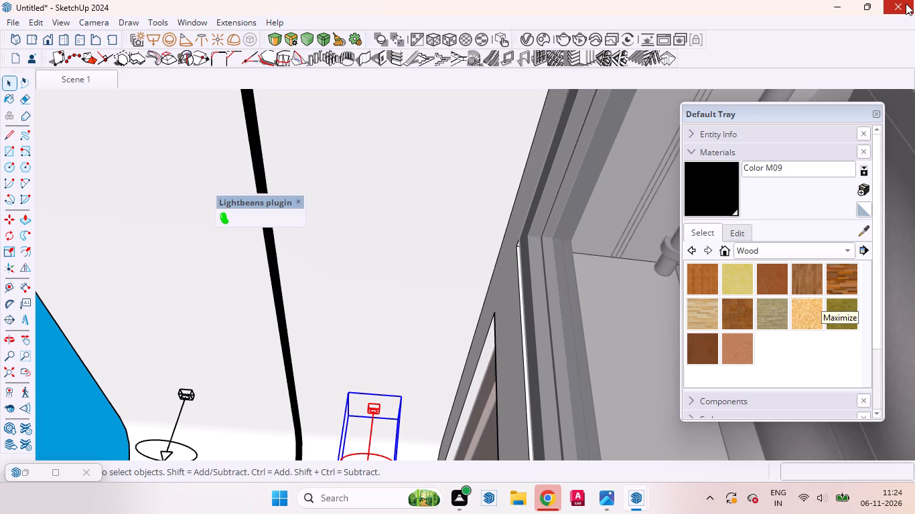
drag(185, 394, 188, 400)
ctrl+click(187, 398)
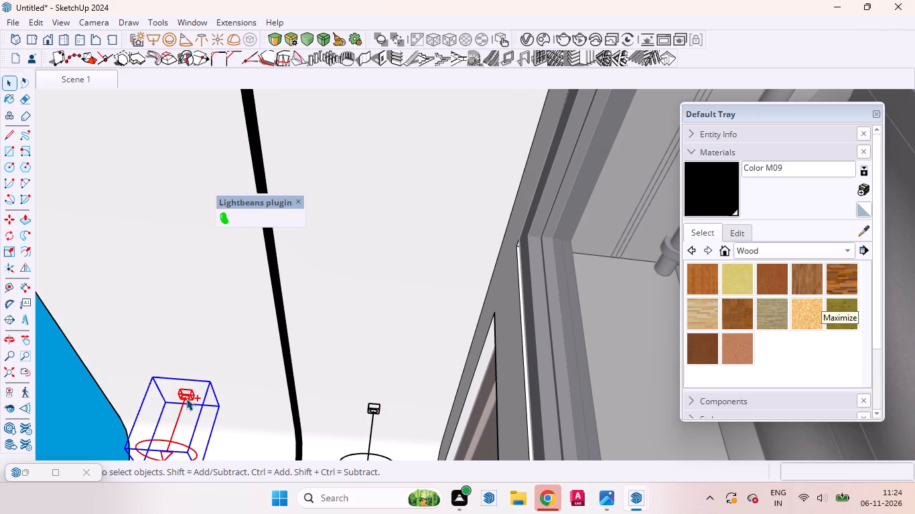
ctrl+click(374, 409)
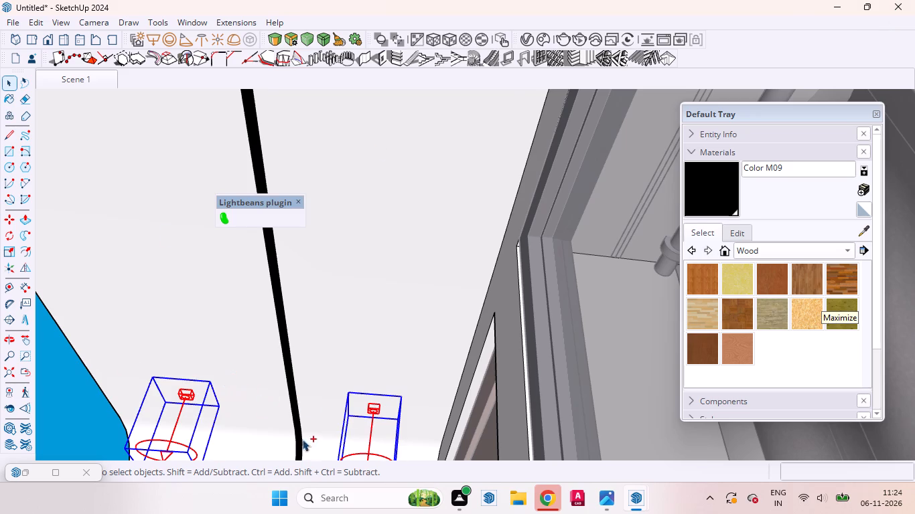
ctrl+scroll(488, 424, up, 1)
ctrl+middle_drag(325, 346, 590, 223)
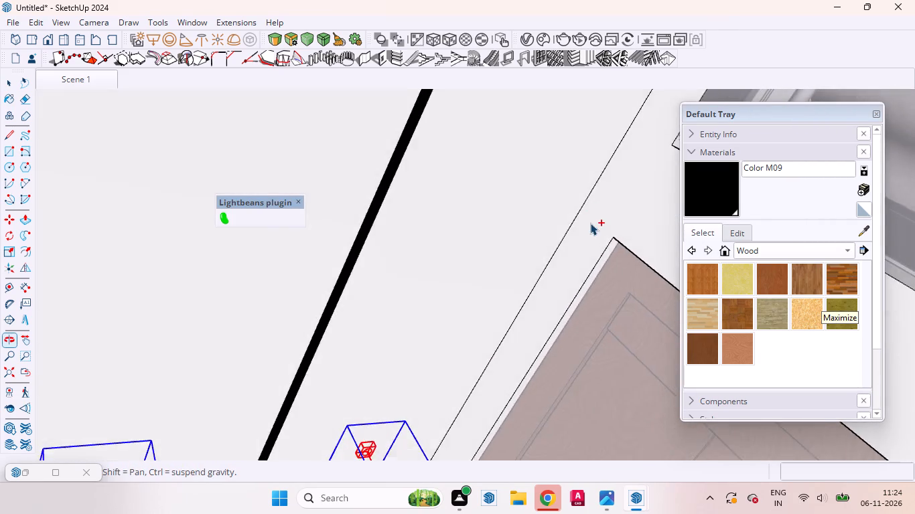
ctrl+middle_drag(590, 223, 595, 227)
ctrl+scroll(558, 216, down, 20)
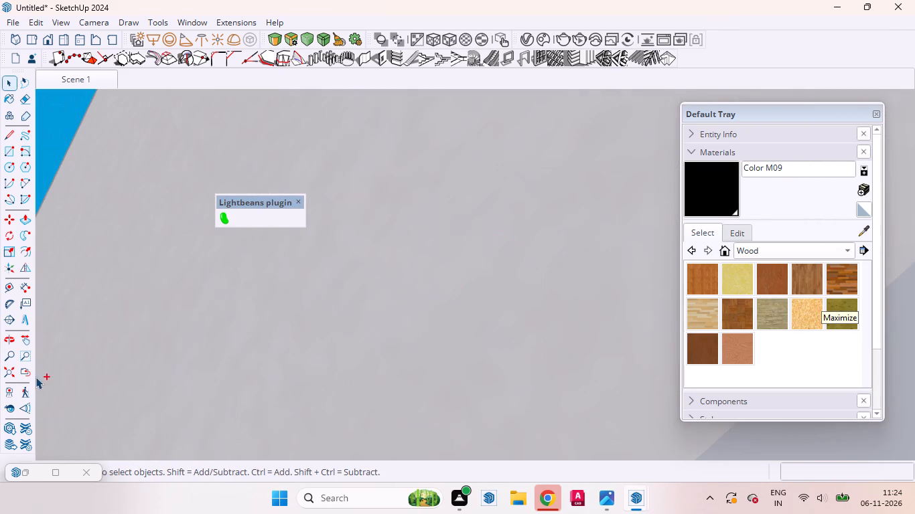
ctrl+click(32, 373)
ctrl+scroll(398, 305, down, 4)
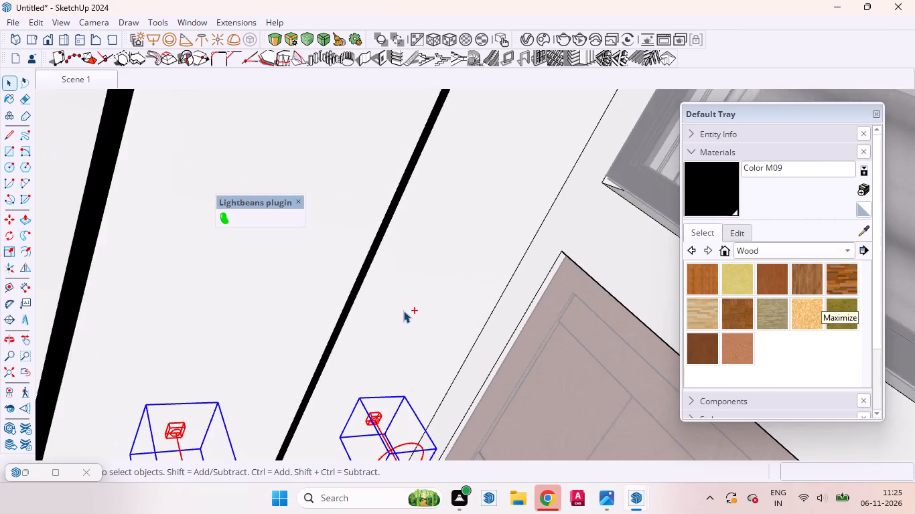
ctrl+scroll(403, 311, down, 3)
ctrl+click(65, 82)
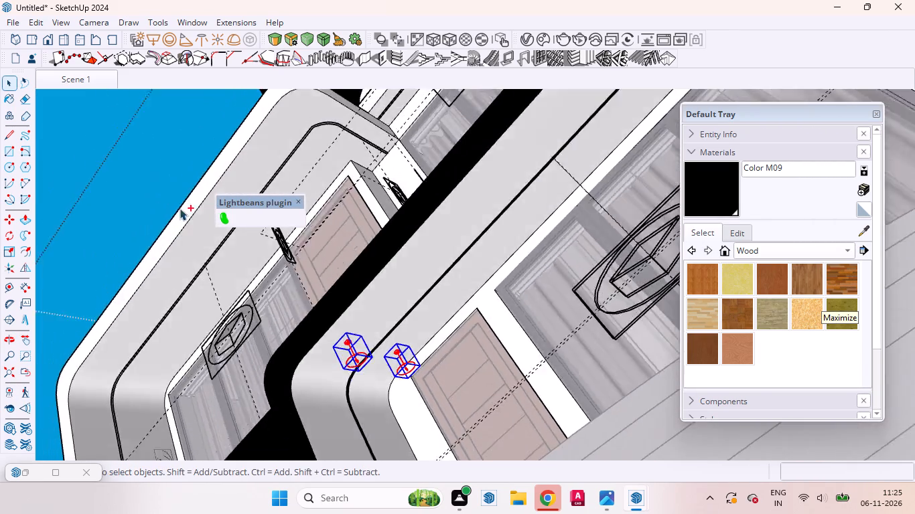
ctrl+scroll(460, 283, up, 2)
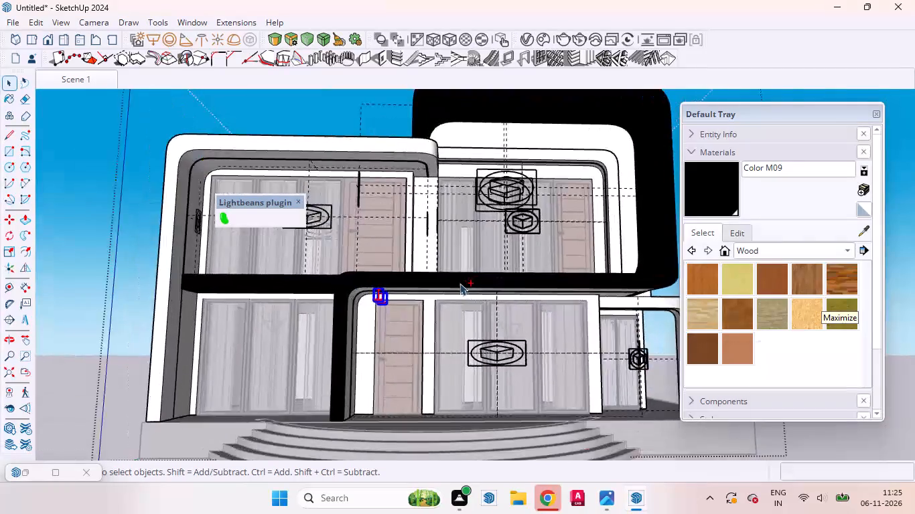
ctrl+scroll(460, 283, up, 2)
ctrl+scroll(319, 282, down, 4)
ctrl+scroll(407, 260, up, 3)
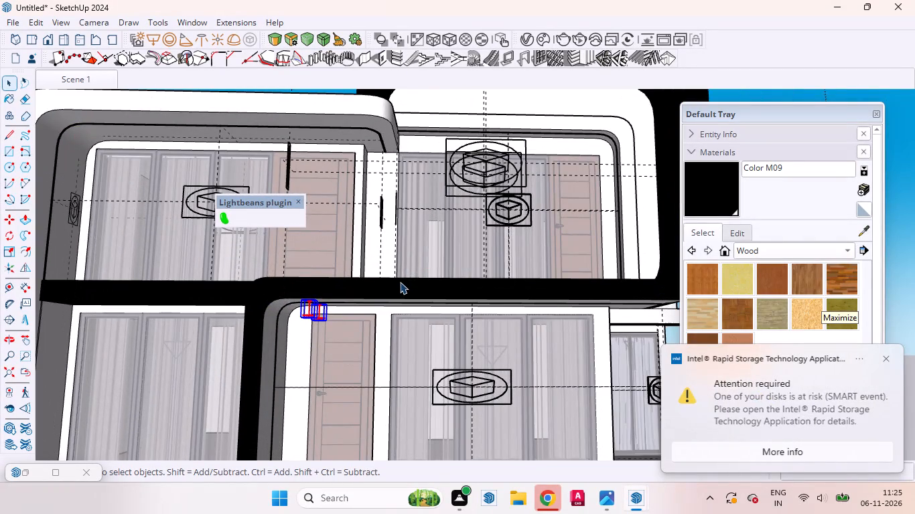
key(m)
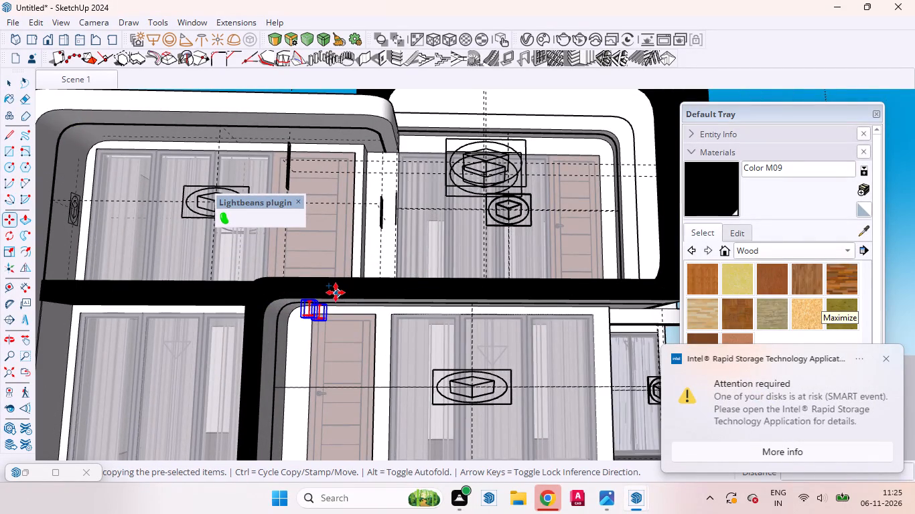
click(336, 292)
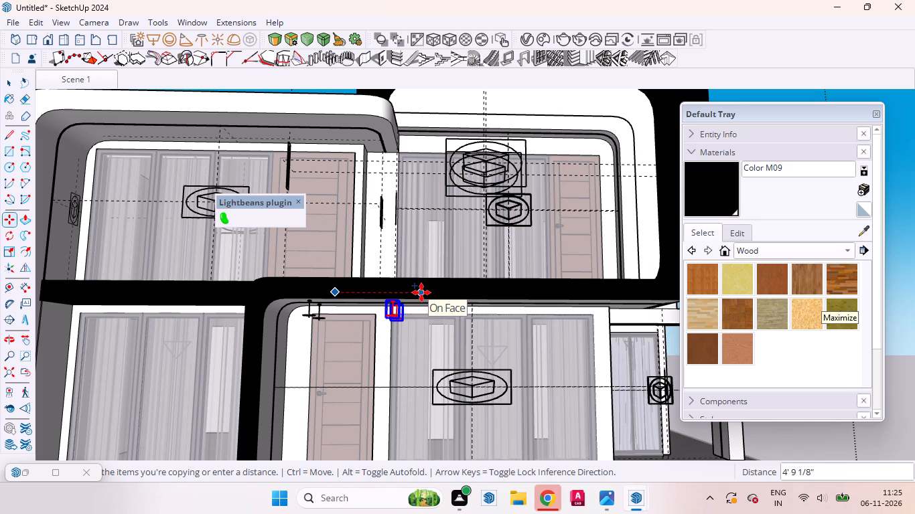
click(422, 292)
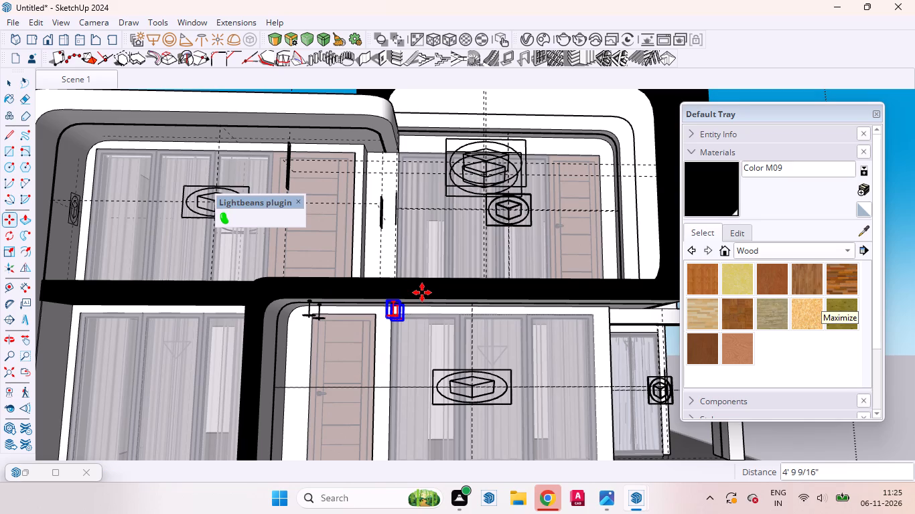
Array the copied light pair along the lower-storey frame, trying a multiplier of 3 and settling on 4.
key(shift+asterisk)
key(3)
key(Return)
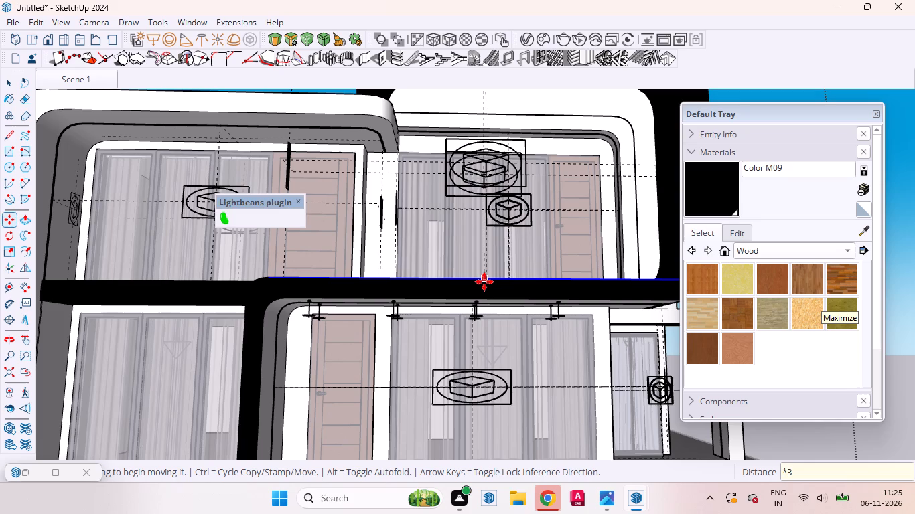
key(shift+asterisk)
key(4)
key(Return)
key(space)
Copy the pair of IES lights above the lower door about 16' 5" to the underside of the white upper-storey frame, near its rounded corner.
scroll(389, 294, down, 4)
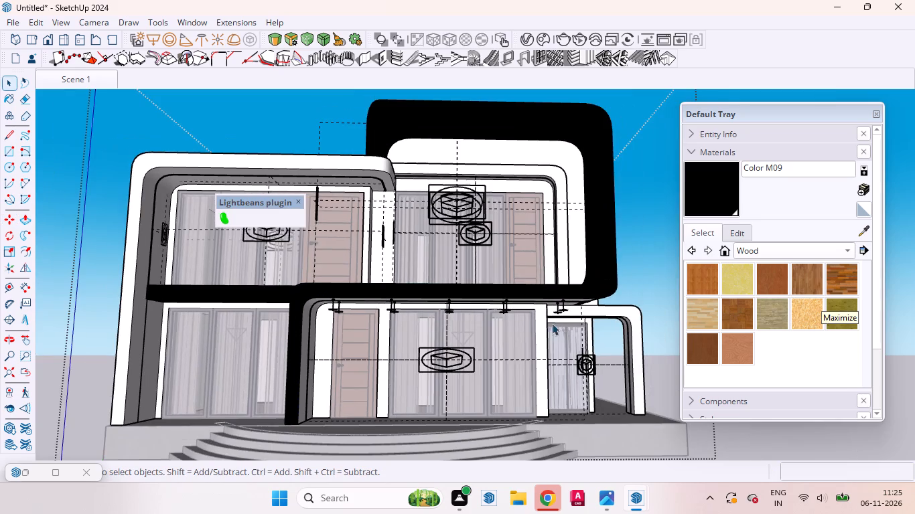
middle_drag(551, 323, 566, 365)
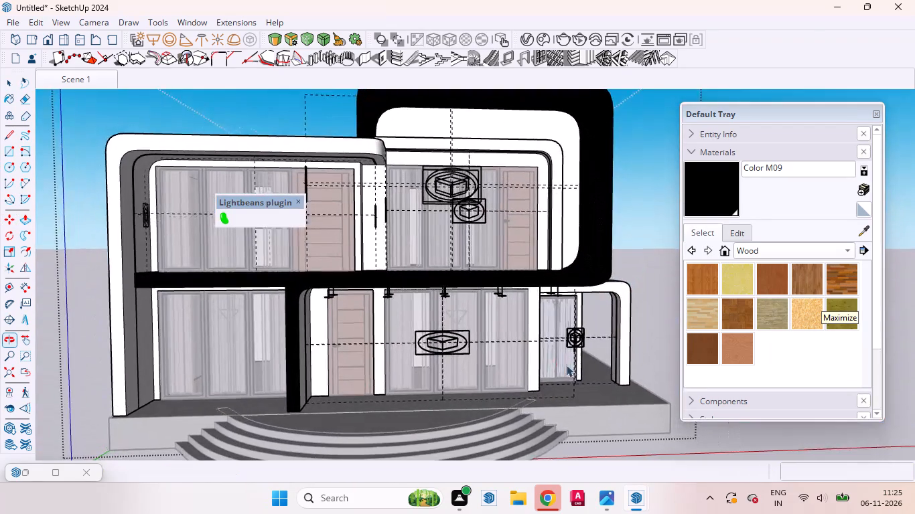
scroll(484, 388, down, 4)
scroll(549, 345, up, 3)
middle_drag(547, 349, 431, 246)
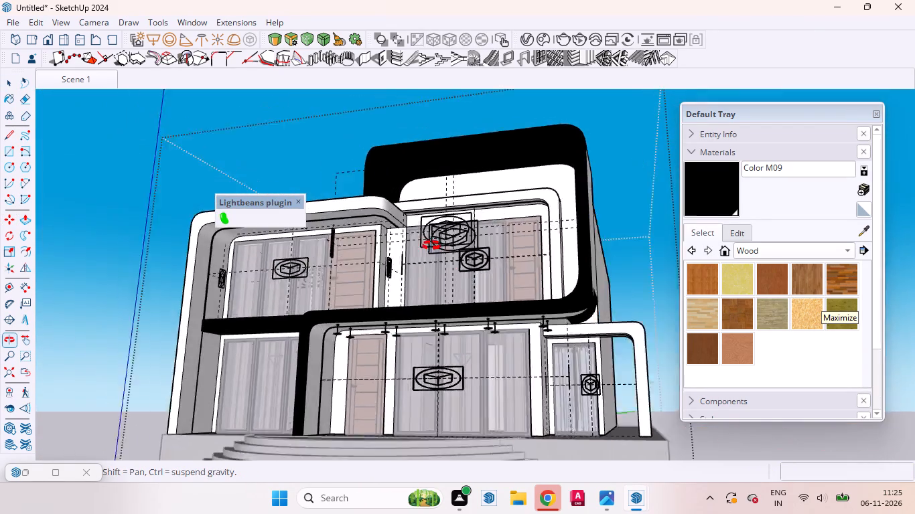
middle_drag(431, 246, 370, 203)
scroll(420, 199, up, 4)
scroll(494, 219, down, 5)
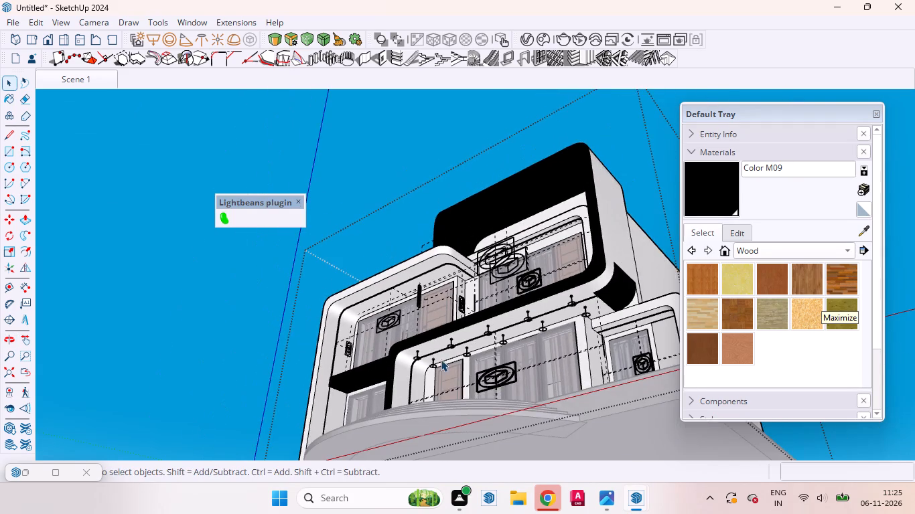
middle_drag(441, 359, 400, 341)
scroll(435, 369, up, 7)
scroll(453, 373, down, 1)
scroll(453, 373, up, 8)
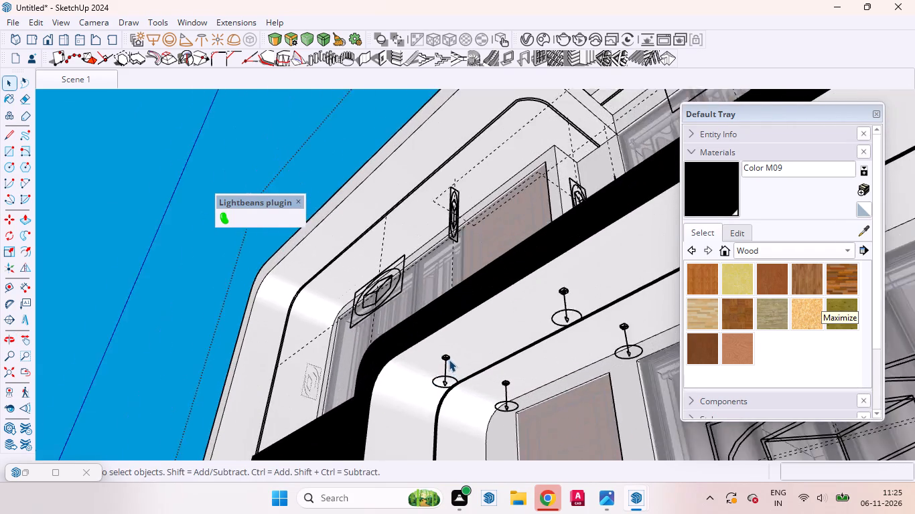
scroll(449, 359, up, 2)
ctrl+click(446, 357)
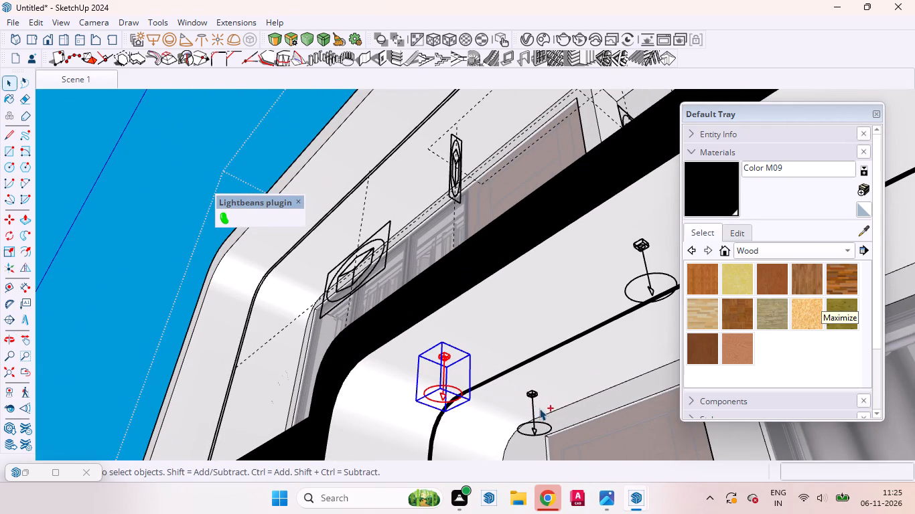
ctrl+click(532, 394)
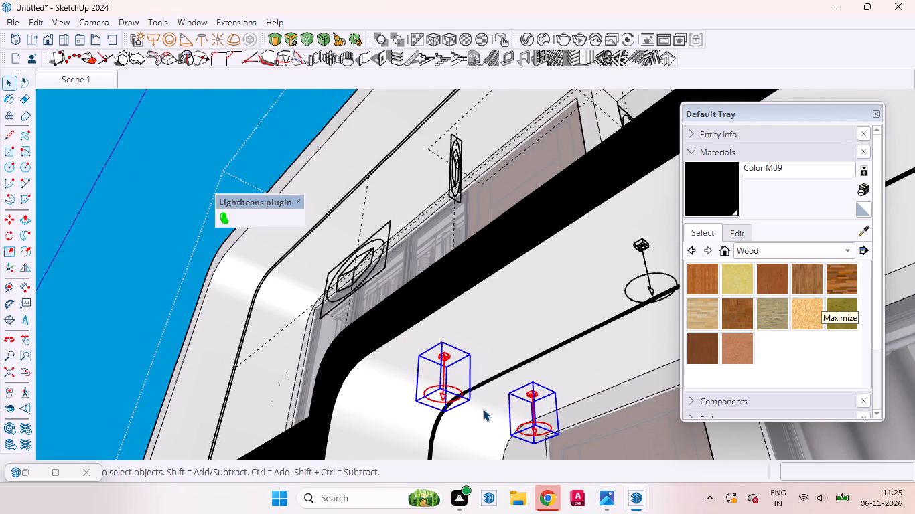
key(m)
scroll(437, 343, up, 7)
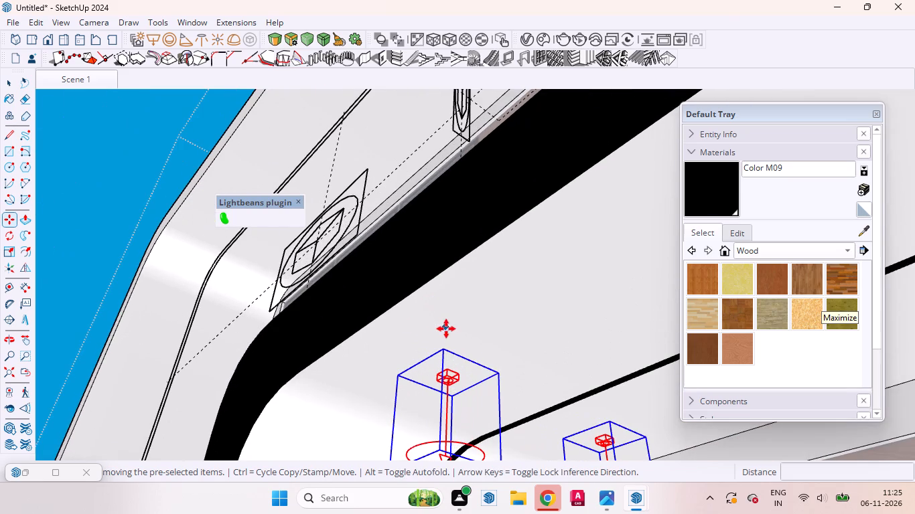
click(443, 347)
scroll(466, 373, down, 3)
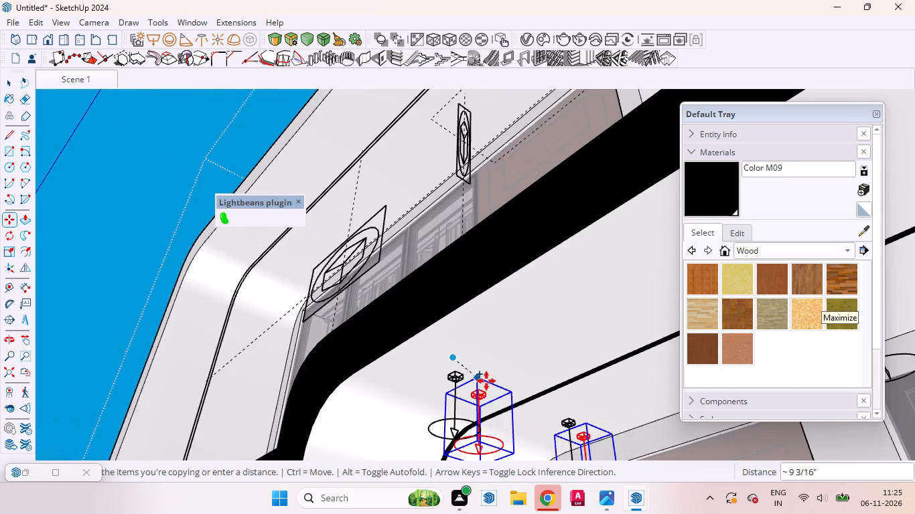
scroll(486, 381, down, 14)
scroll(622, 434, up, 1)
scroll(628, 436, down, 1)
scroll(397, 311, up, 10)
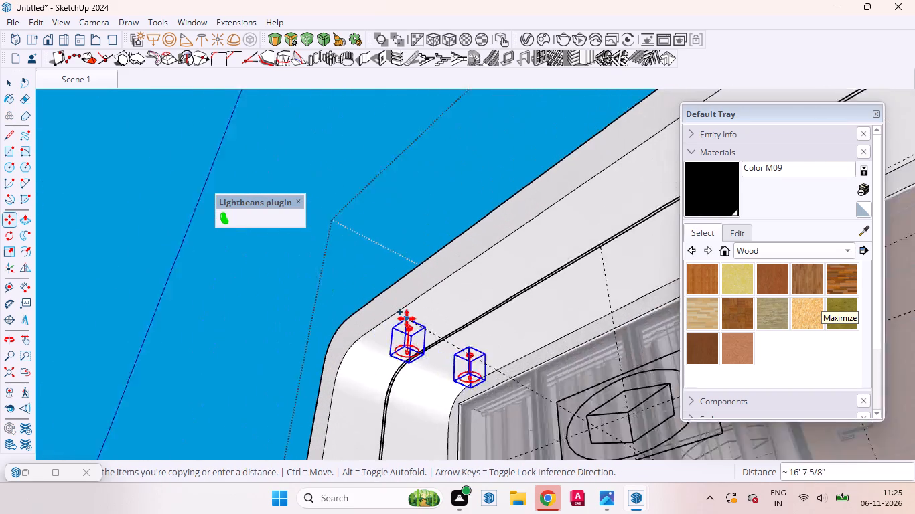
scroll(407, 319, up, 4)
middle_drag(425, 339, 315, 288)
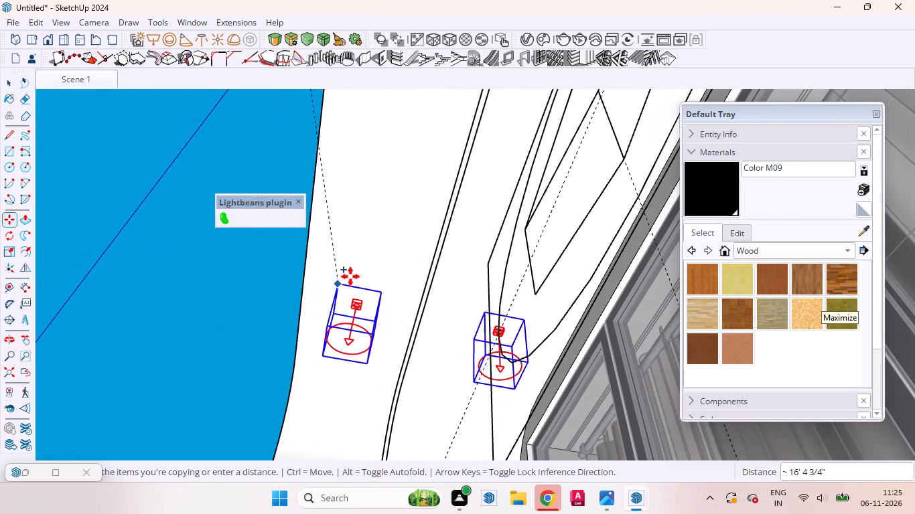
click(356, 275)
Move the copied IES light pair about 10 9/16" along the red axis, toward the white upper-storey frame's rounded corner.
scroll(354, 298, up, 1)
middle_drag(360, 304, 644, 350)
scroll(595, 329, down, 20)
scroll(595, 329, down, 2)
middle_drag(502, 349, 516, 428)
scroll(454, 327, up, 15)
click(441, 308)
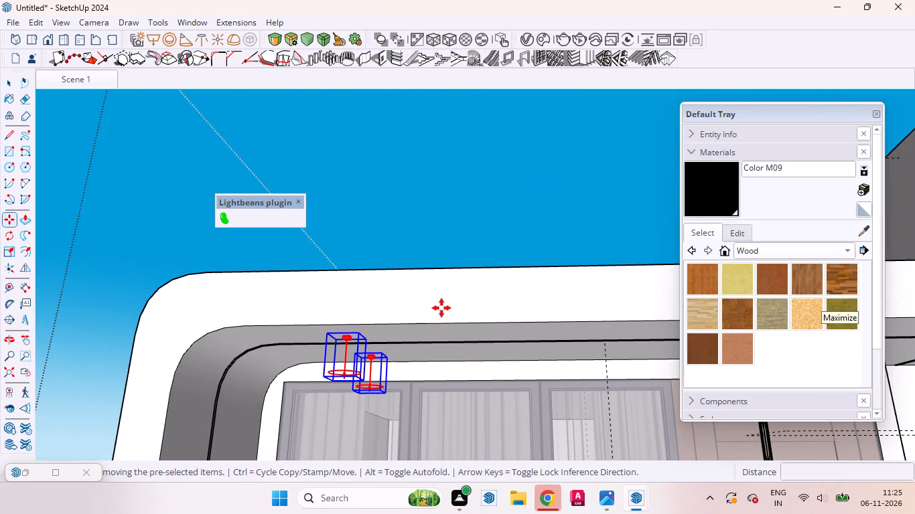
click(401, 307)
Copy the IES light pair twice along the white upper-storey frame's red axis, about 6' 6 5/16" and then 8' 7 1/16" further.
click(401, 307)
scroll(426, 313, down, 2)
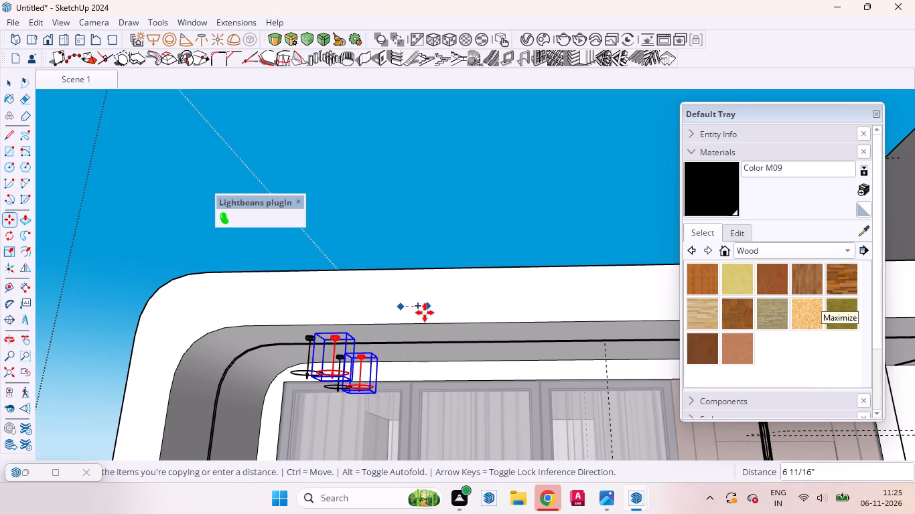
scroll(425, 313, down, 11)
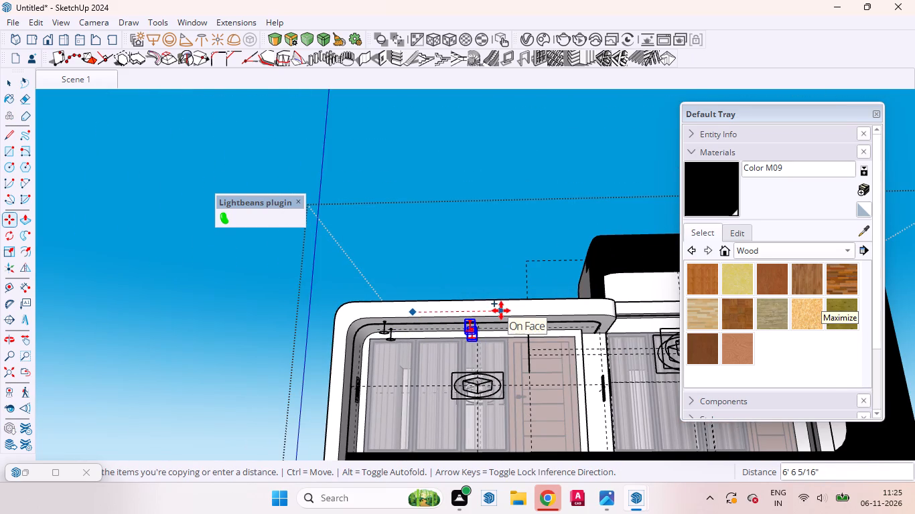
click(501, 311)
click(479, 312)
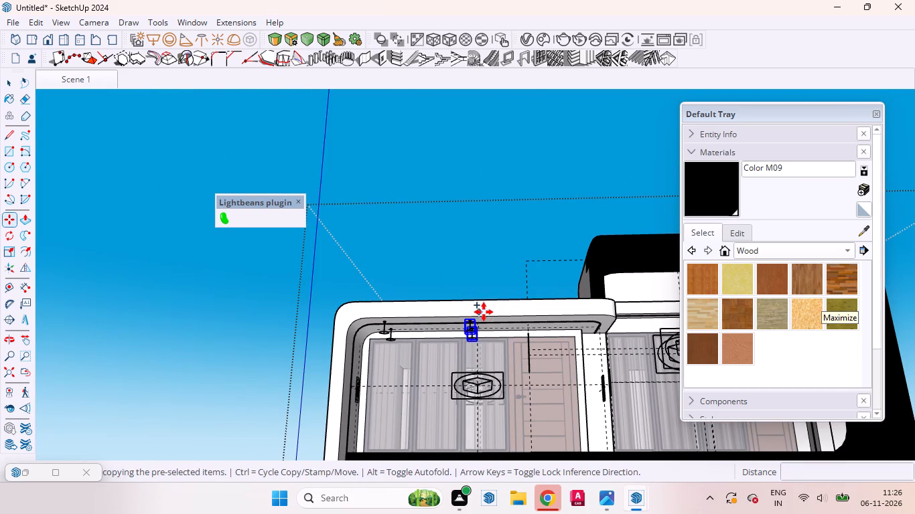
click(594, 310)
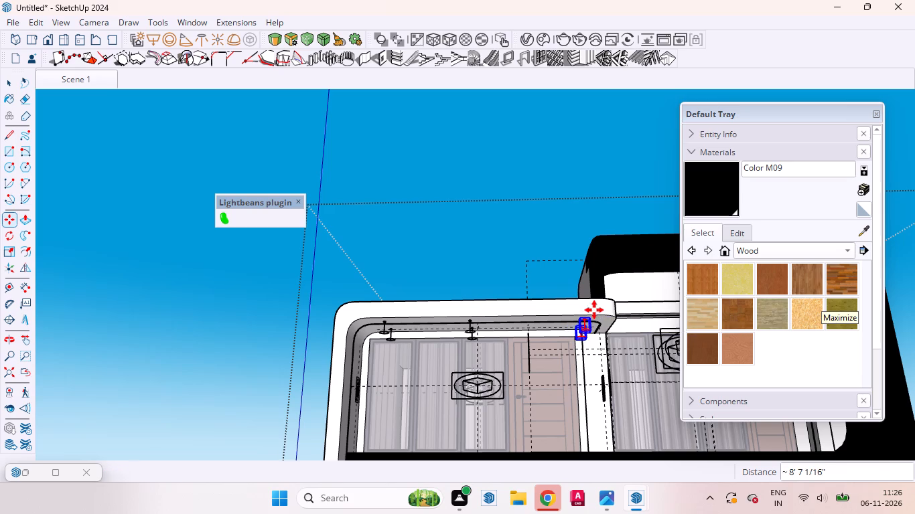
key(space)
scroll(356, 280, down, 7)
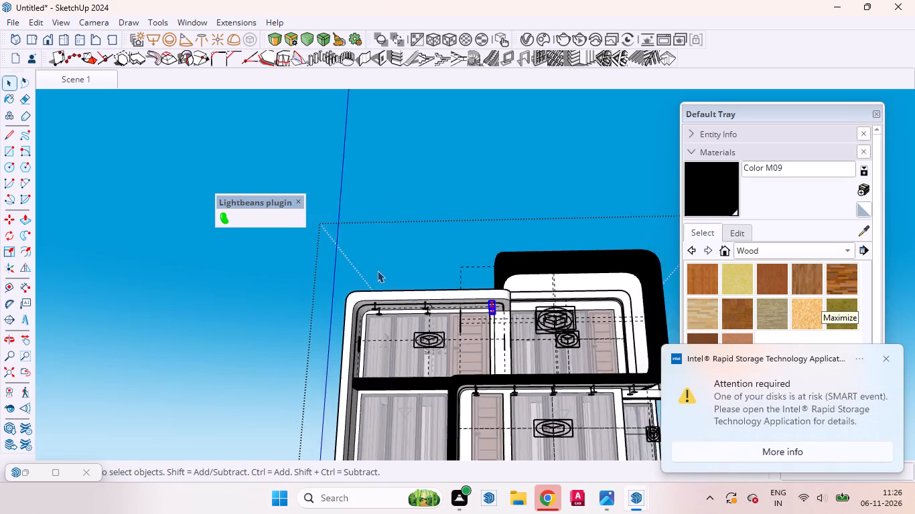
scroll(377, 270, down, 6)
click(598, 303)
Copy the two IES lights nearest the upper frame's rounded corner about 10' 9 7/8" down to the underside of the black beam.
scroll(380, 296, up, 8)
scroll(413, 284, down, 1)
scroll(413, 284, up, 1)
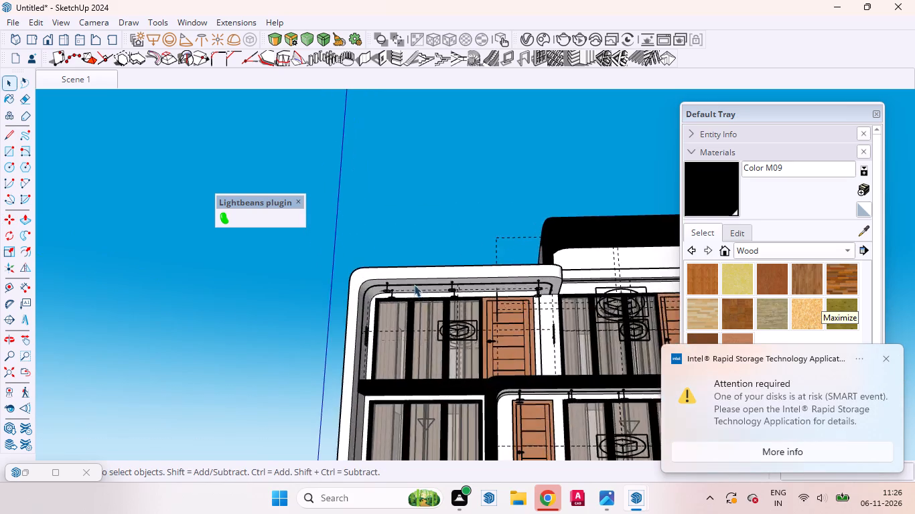
scroll(414, 284, up, 2)
middle_drag(415, 305, 297, 232)
scroll(386, 274, up, 12)
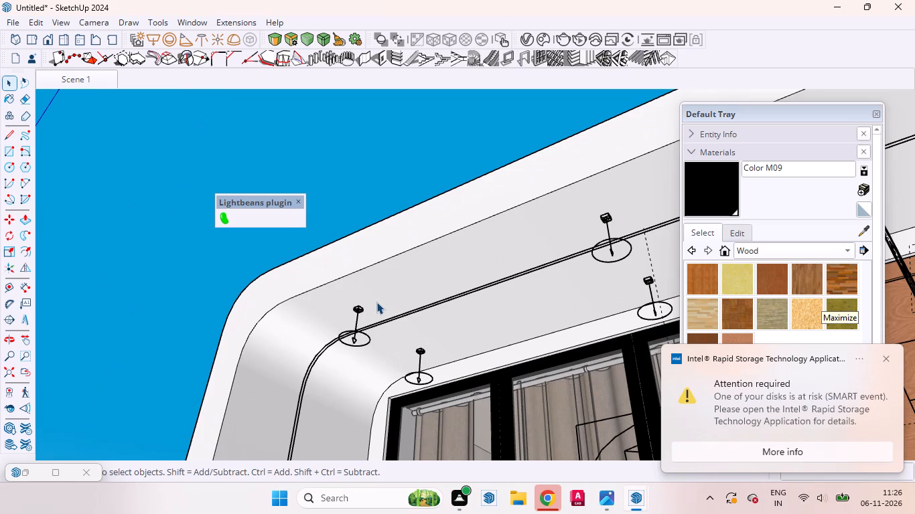
ctrl+click(360, 307)
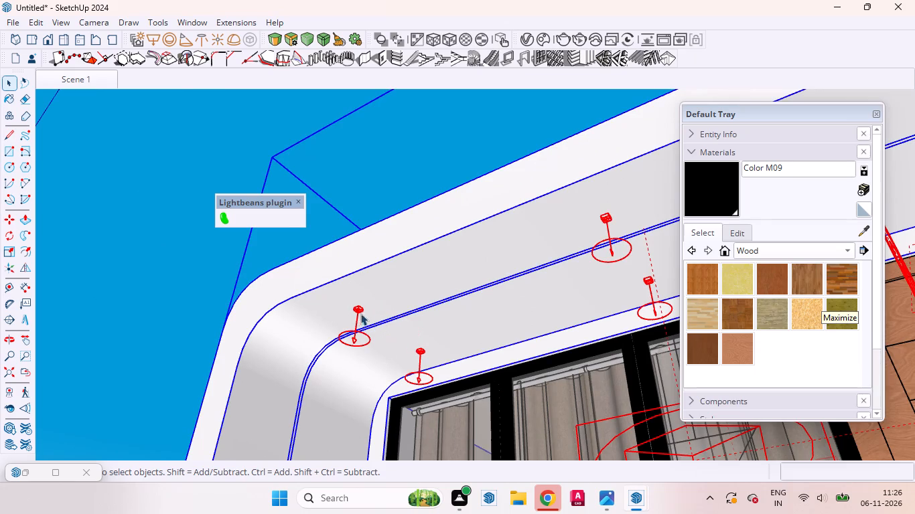
click(356, 311)
double_click(361, 310)
click(359, 309)
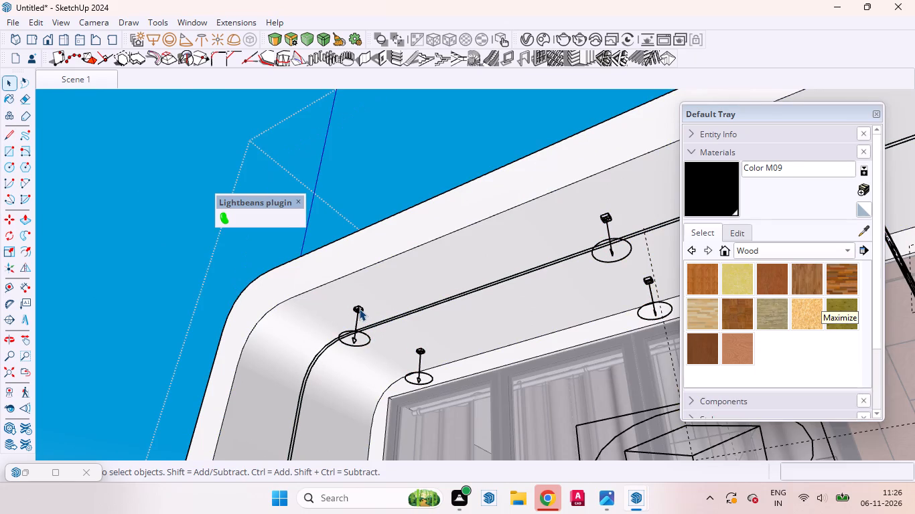
ctrl+click(421, 351)
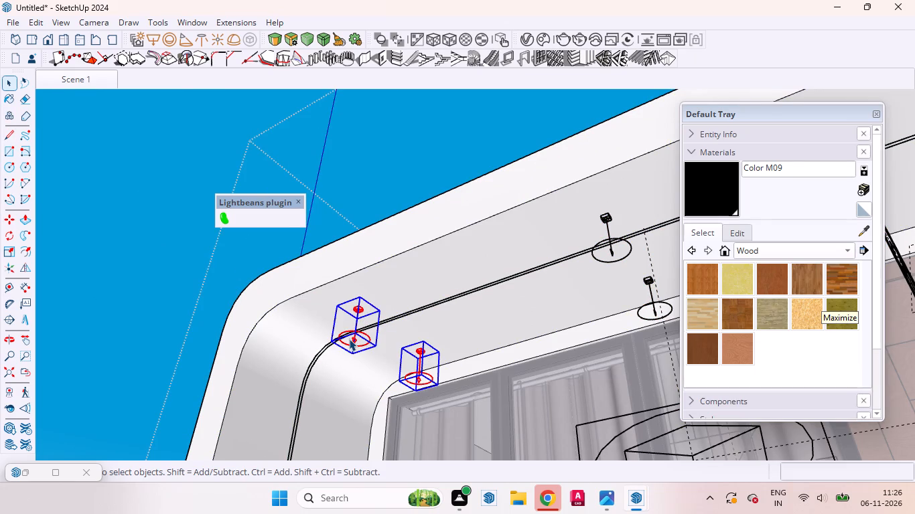
key(m)
scroll(391, 305, up, 4)
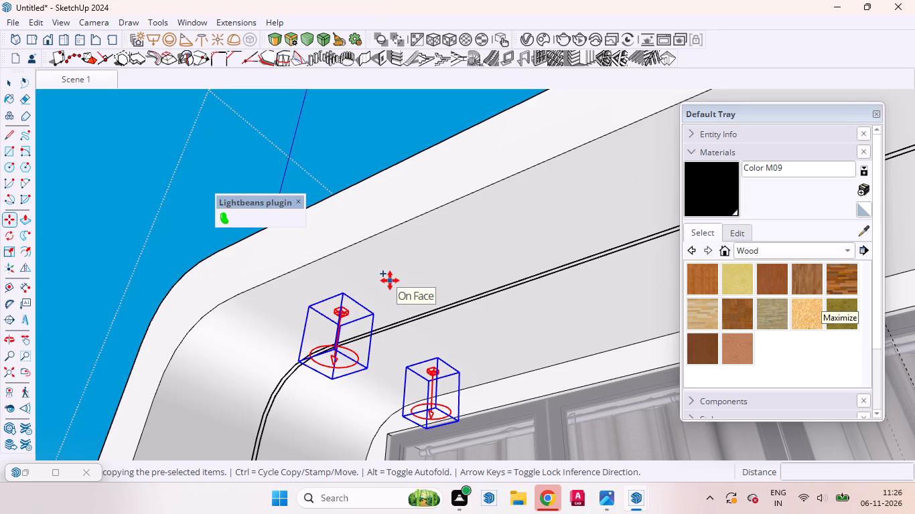
click(390, 280)
scroll(395, 295, down, 11)
scroll(396, 290, up, 1)
scroll(396, 290, down, 10)
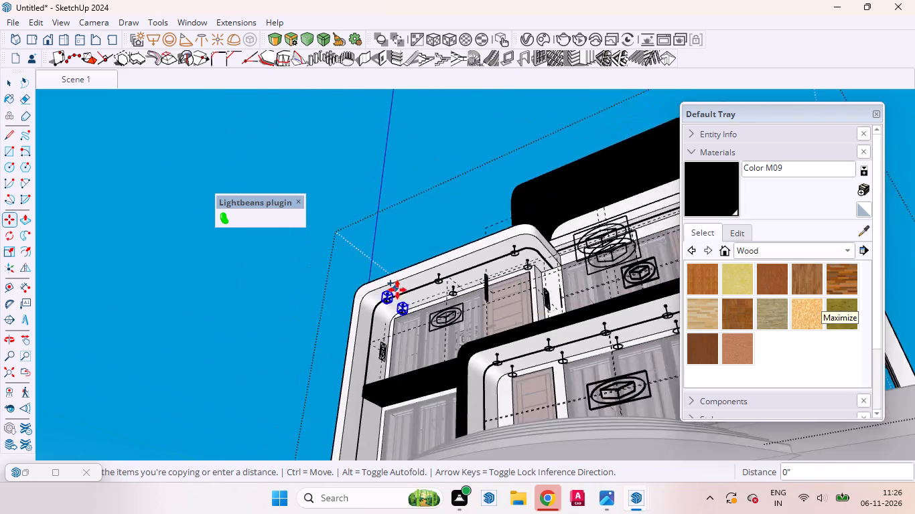
scroll(397, 290, down, 2)
scroll(408, 366, up, 13)
scroll(368, 349, down, 1)
scroll(367, 349, up, 13)
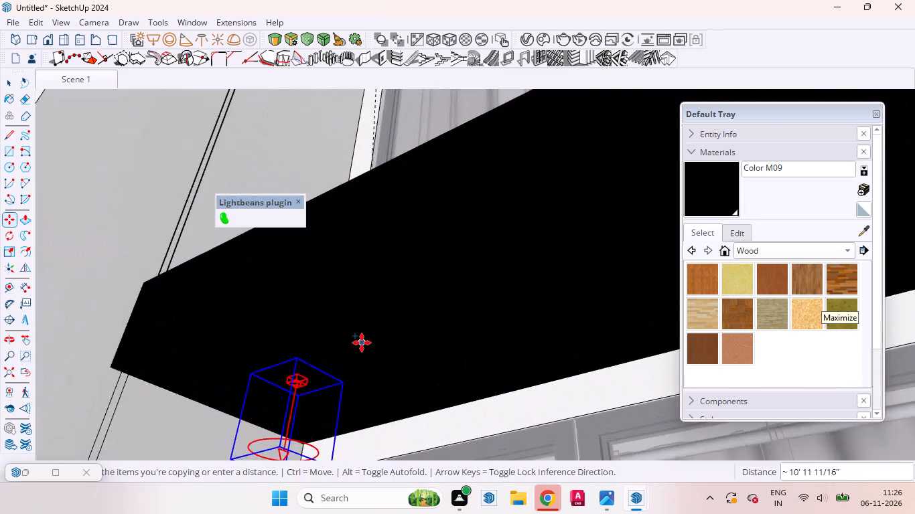
scroll(362, 343, up, 2)
middle_drag(360, 343, 272, 292)
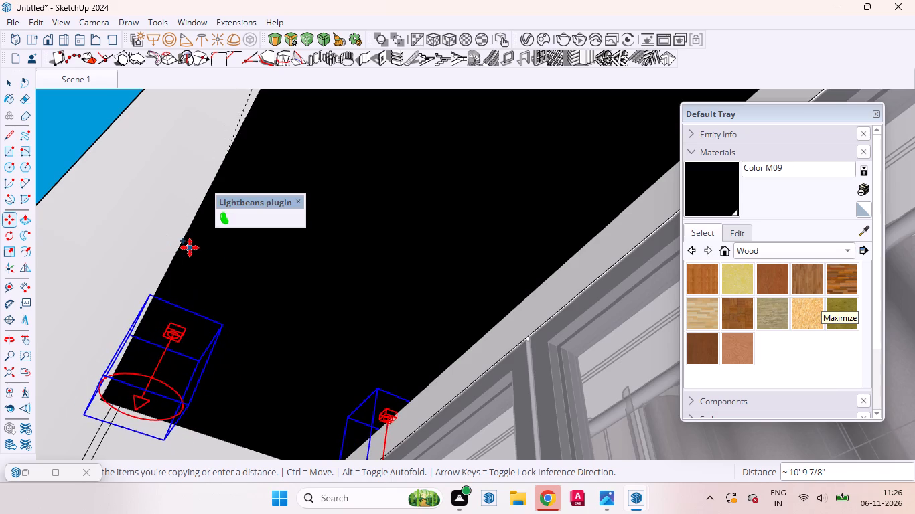
click(185, 249)
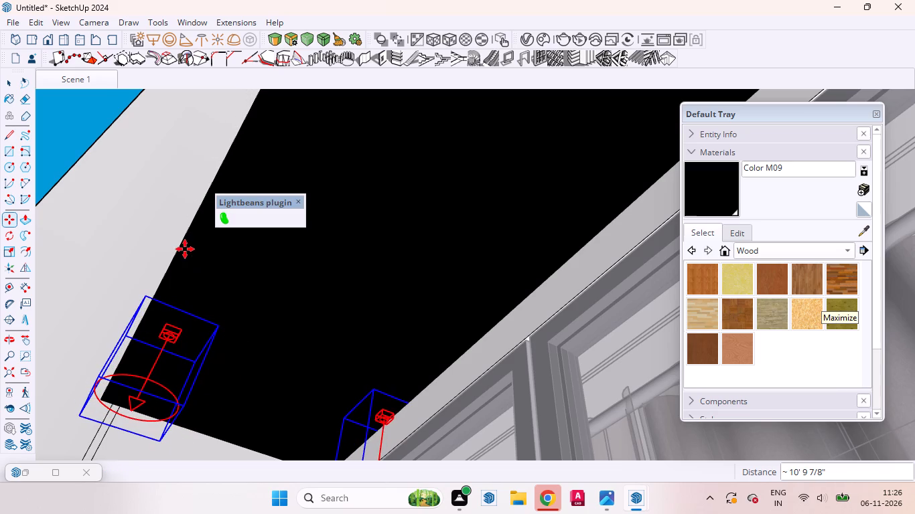
Move the copied light pair under the black beam 1" along the green axis, away from the window.
click(305, 312)
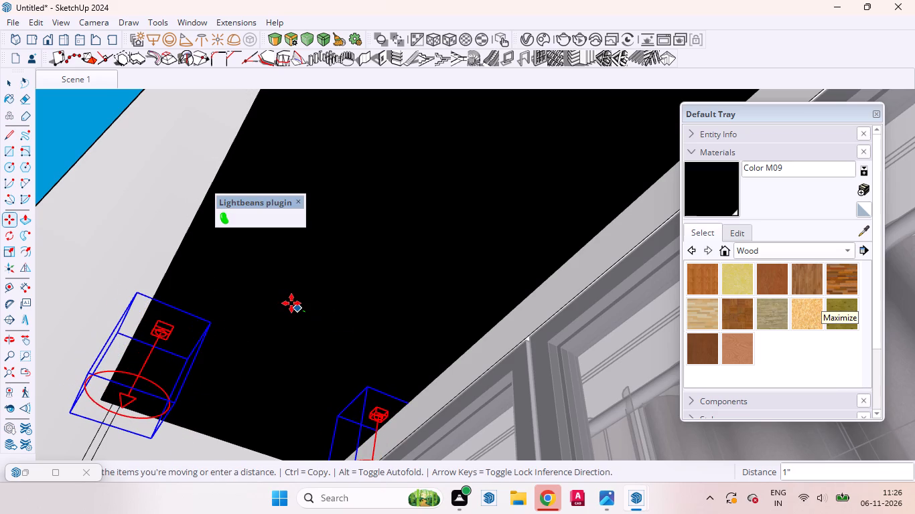
click(291, 303)
key(space)
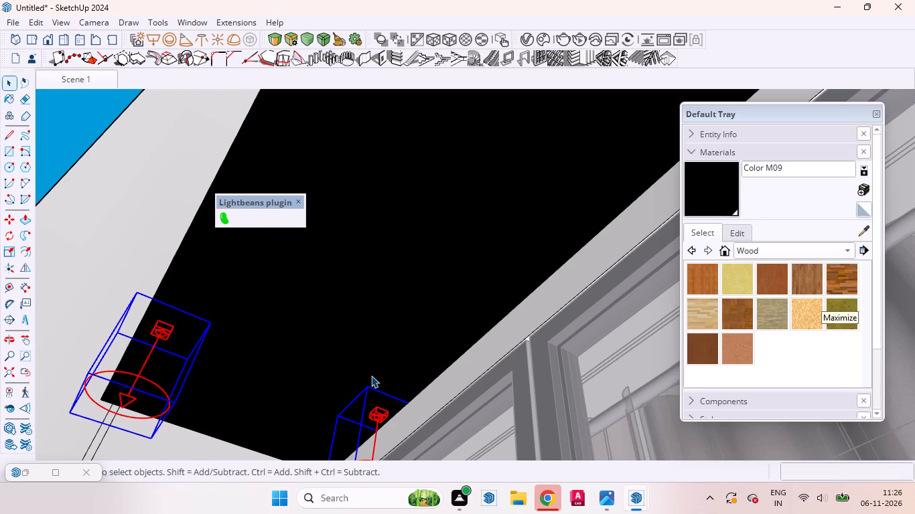
Bring the pair closer together along the green axis, moving the window-side light about 5 13/16" and the outer light about 4".
click(383, 414)
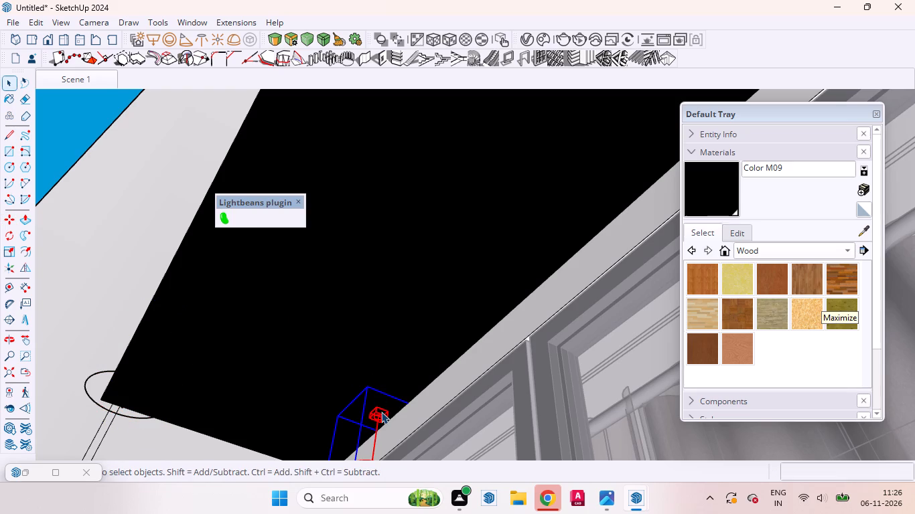
key(m)
click(376, 378)
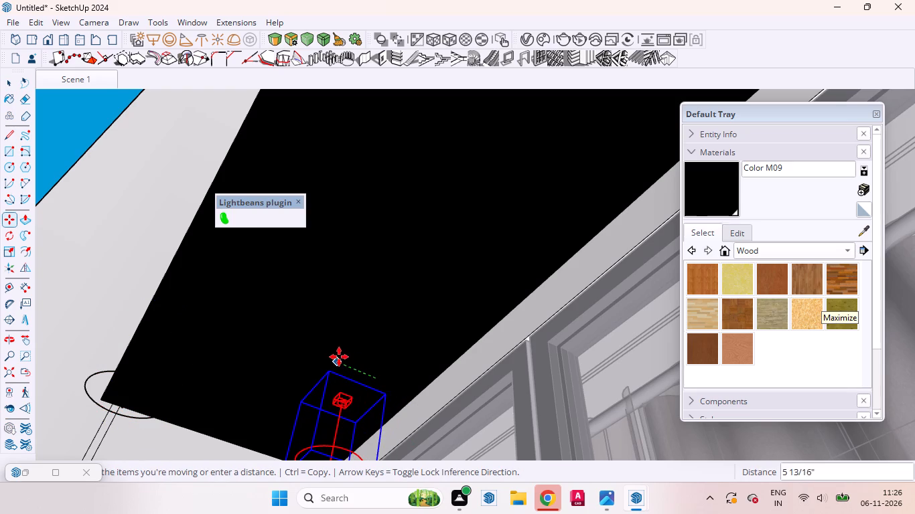
click(339, 357)
key(space)
click(151, 360)
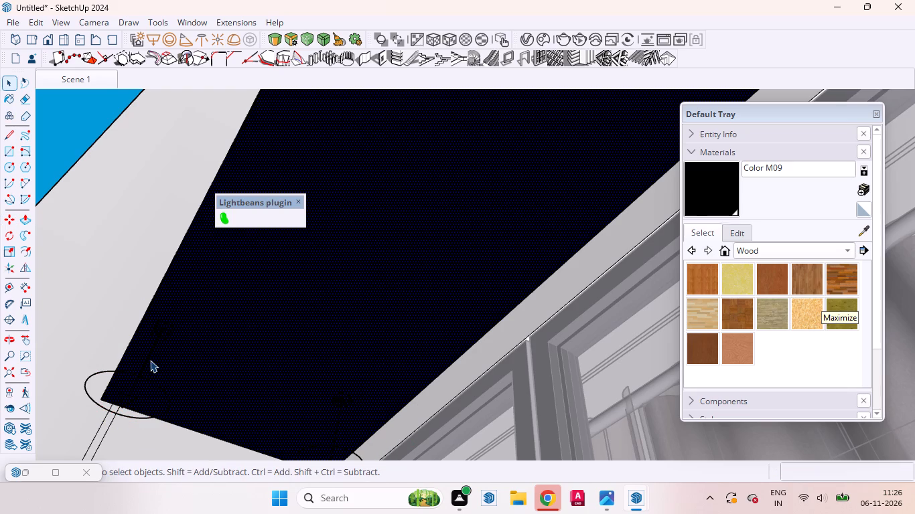
click(154, 345)
key(m)
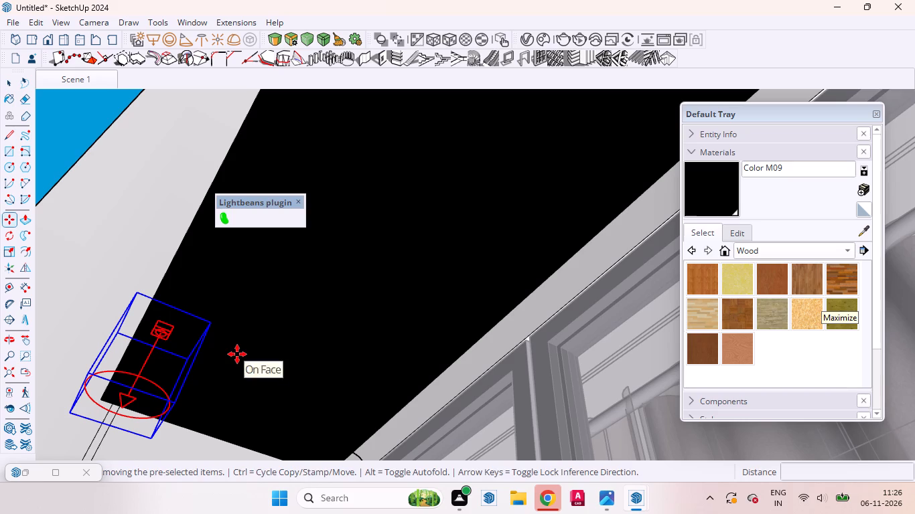
click(237, 354)
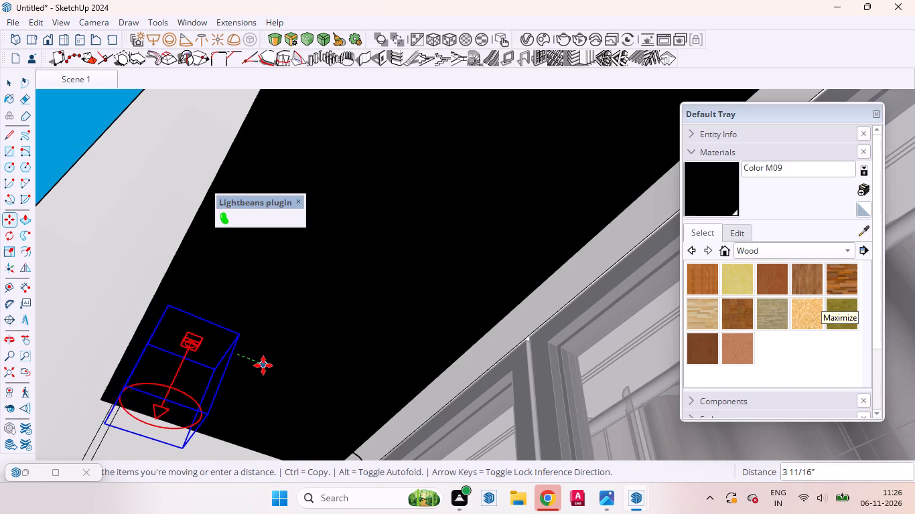
click(267, 367)
key(space)
Examine the repositioned IES lights under the black beam from several angles.
scroll(277, 361, down, 3)
middle_drag(275, 374, 328, 407)
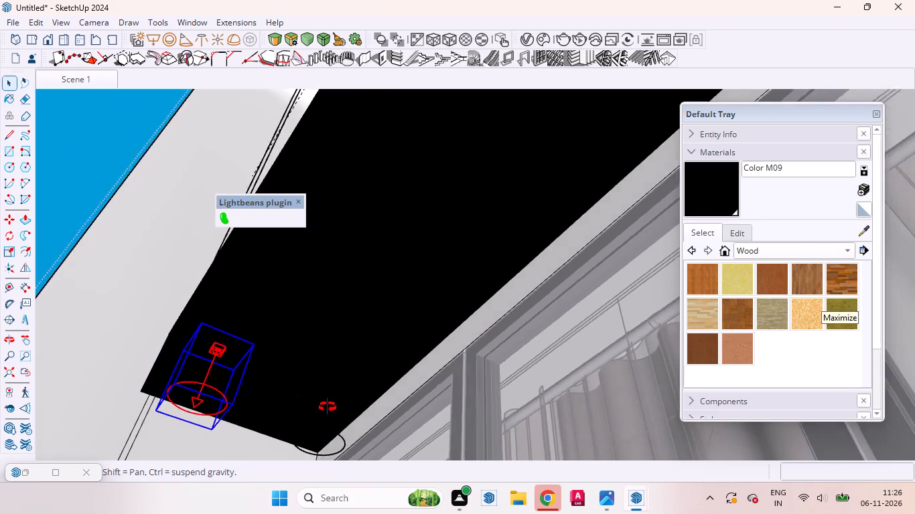
middle_drag(328, 407, 428, 449)
scroll(433, 349, down, 12)
scroll(400, 286, up, 1)
scroll(400, 285, down, 1)
middle_drag(404, 337, 504, 359)
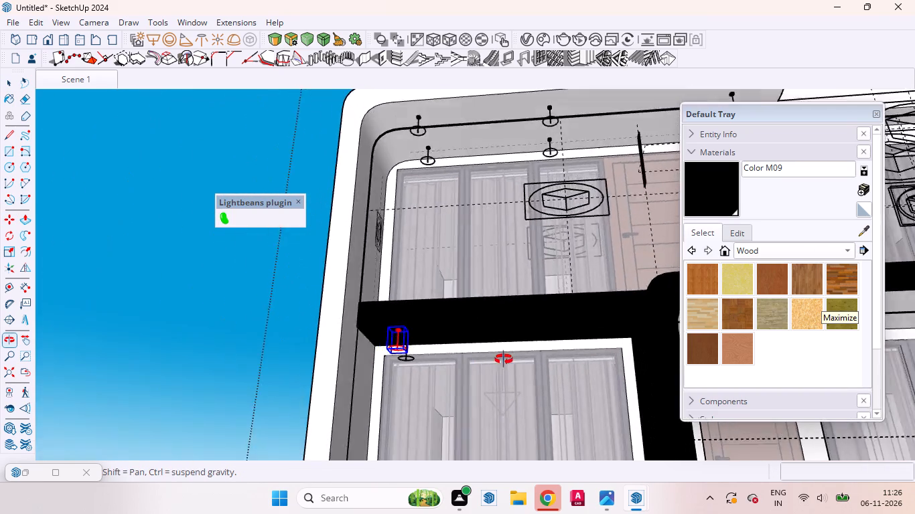
middle_drag(504, 359, 317, 281)
middle_drag(402, 335, 494, 441)
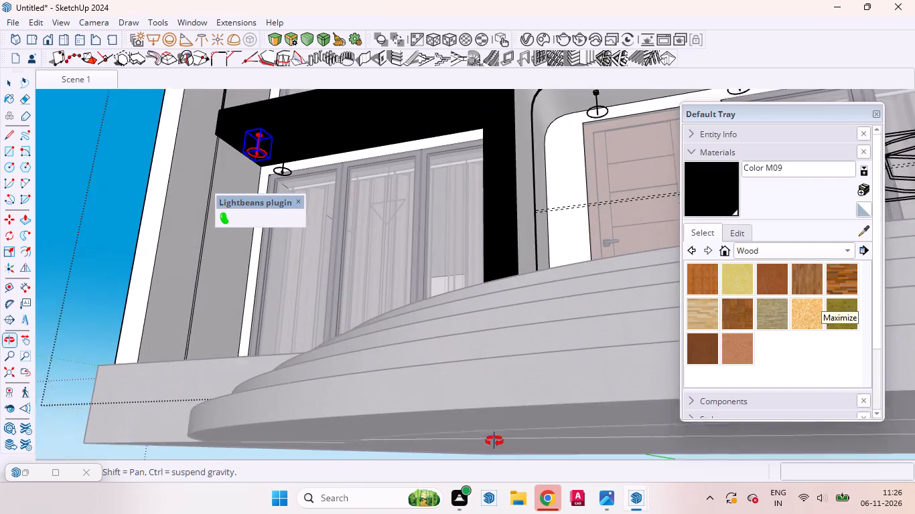
middle_drag(494, 441, 493, 439)
scroll(466, 330, down, 11)
Copy the pair of IES lights at the black beam's outer end about 3' 11 7/16" along the beam above the ground-floor window.
scroll(415, 262, up, 3)
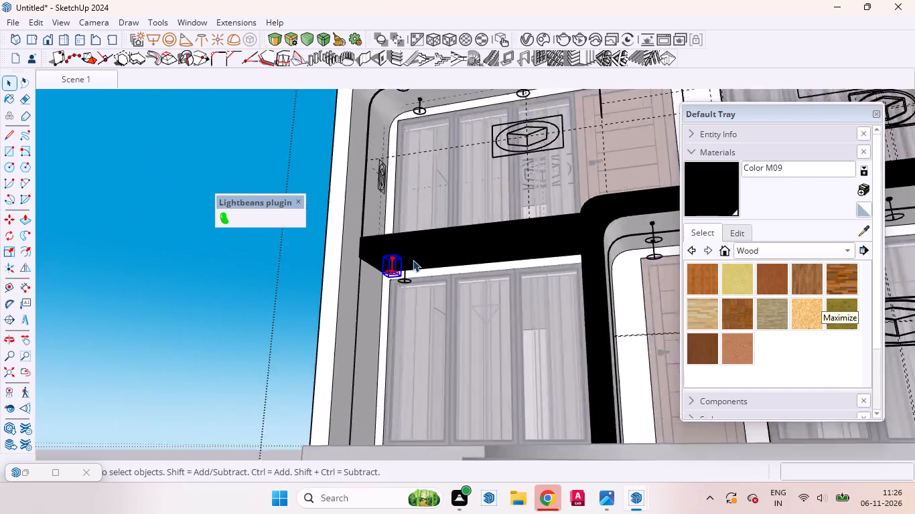
scroll(413, 260, up, 9)
scroll(405, 278, down, 1)
scroll(405, 278, up, 1)
middle_drag(401, 296, 299, 250)
scroll(399, 286, up, 5)
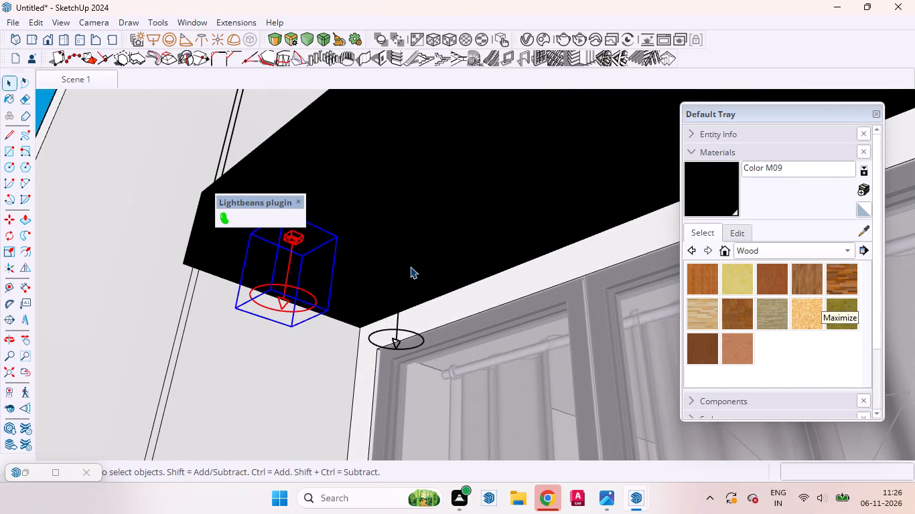
click(401, 266)
click(401, 284)
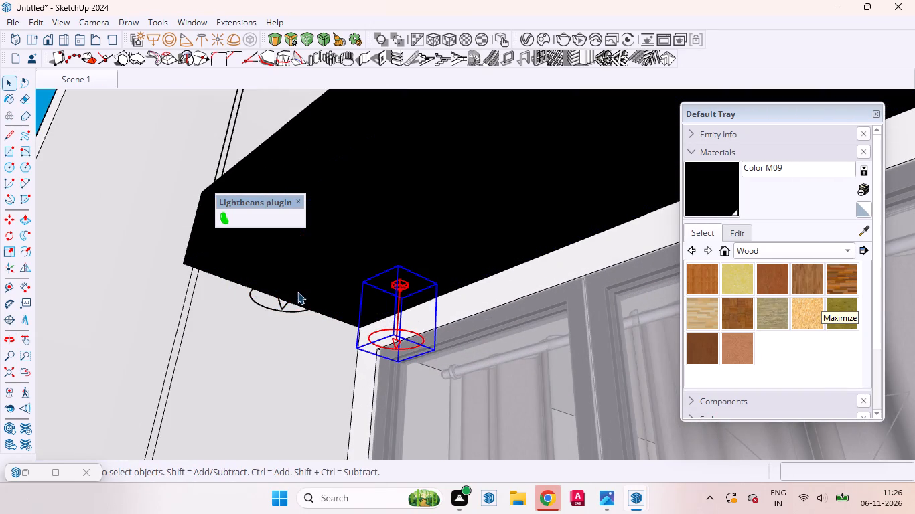
click(287, 309)
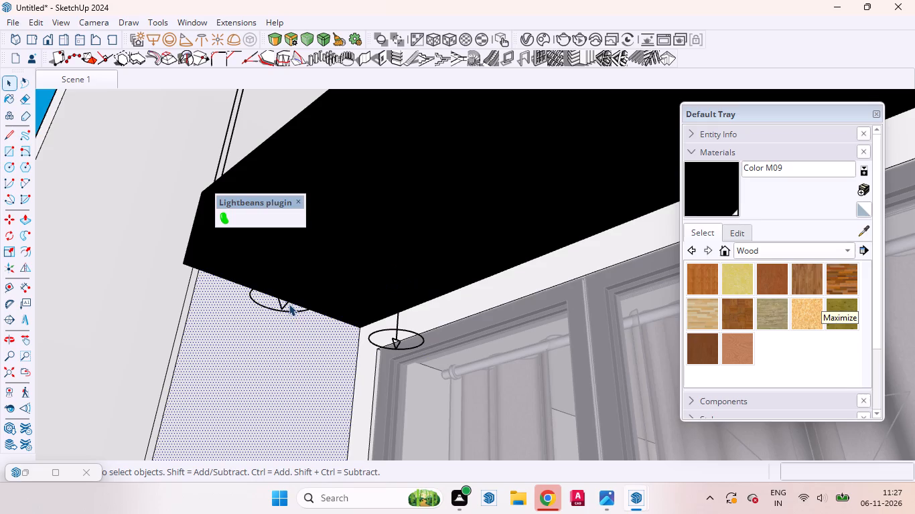
click(287, 303)
click(281, 303)
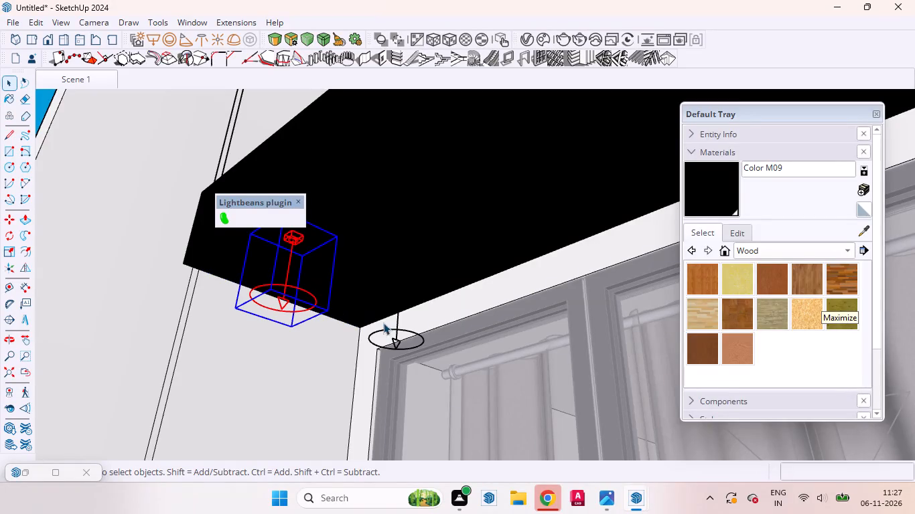
click(396, 337)
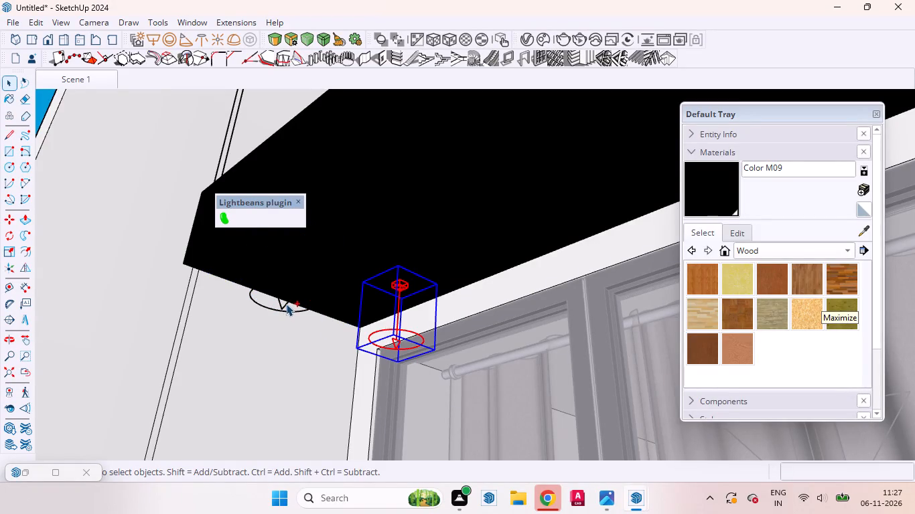
ctrl+click(286, 304)
scroll(368, 334, down, 14)
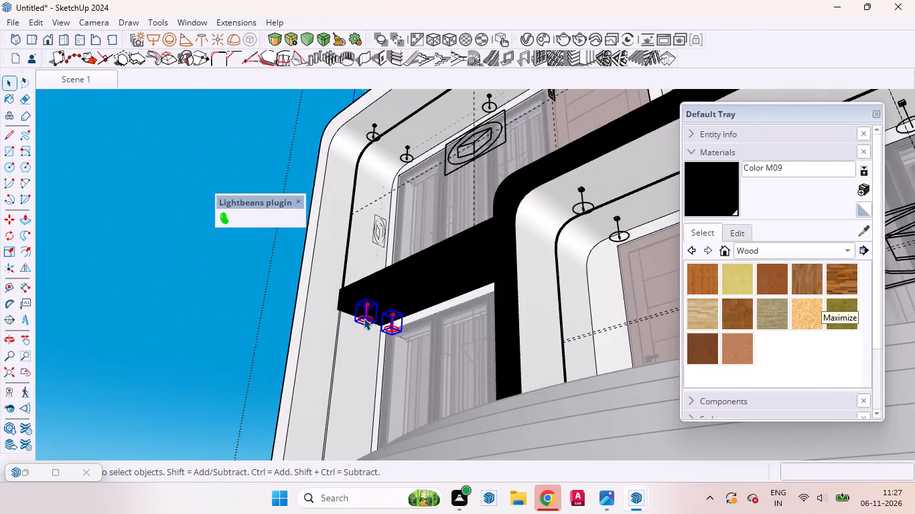
middle_drag(403, 325, 630, 353)
scroll(626, 379, down, 10)
scroll(378, 261, up, 3)
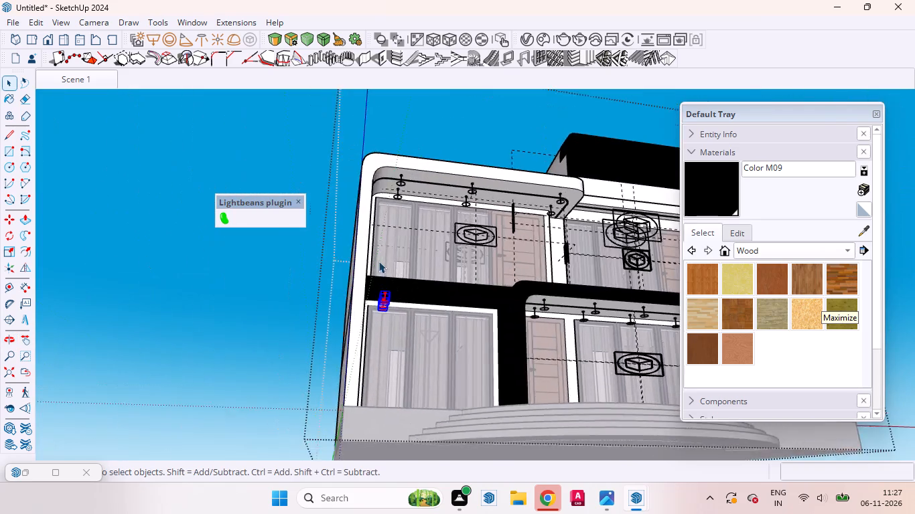
scroll(378, 261, up, 4)
middle_drag(420, 325, 384, 329)
key(m)
scroll(397, 326, up, 4)
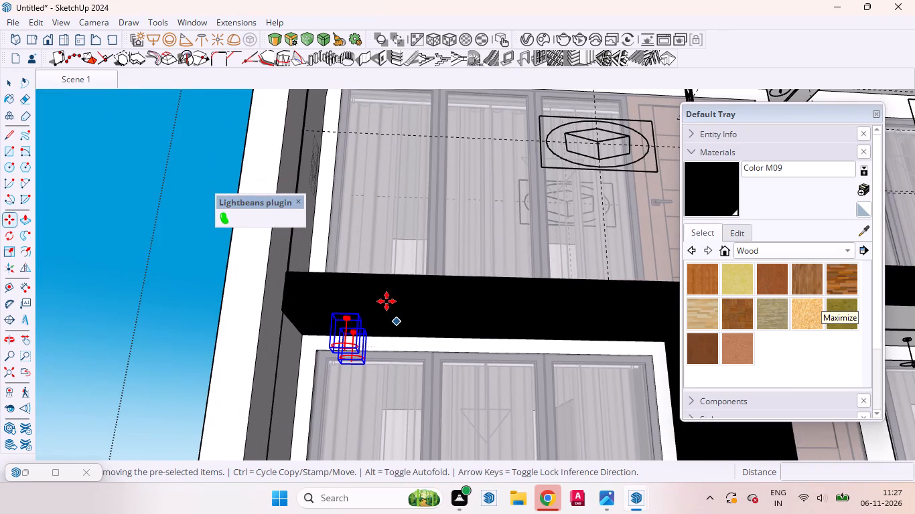
click(384, 303)
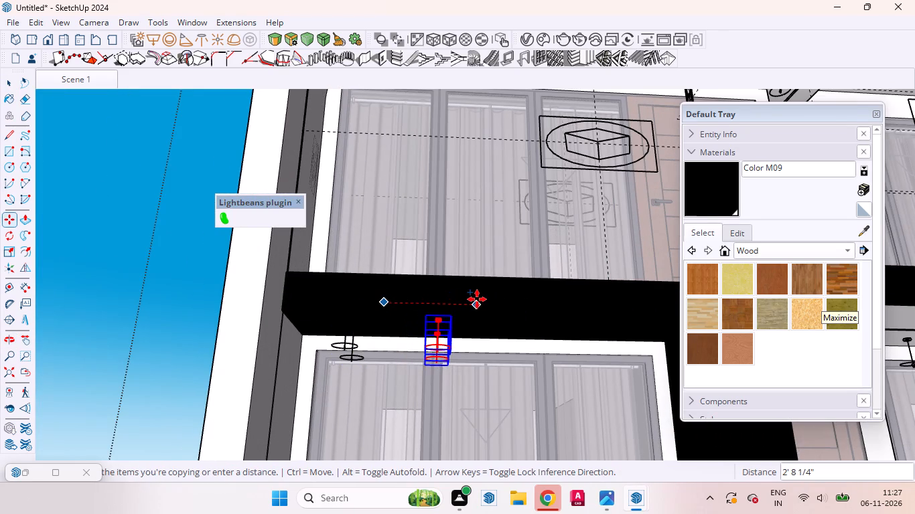
click(520, 302)
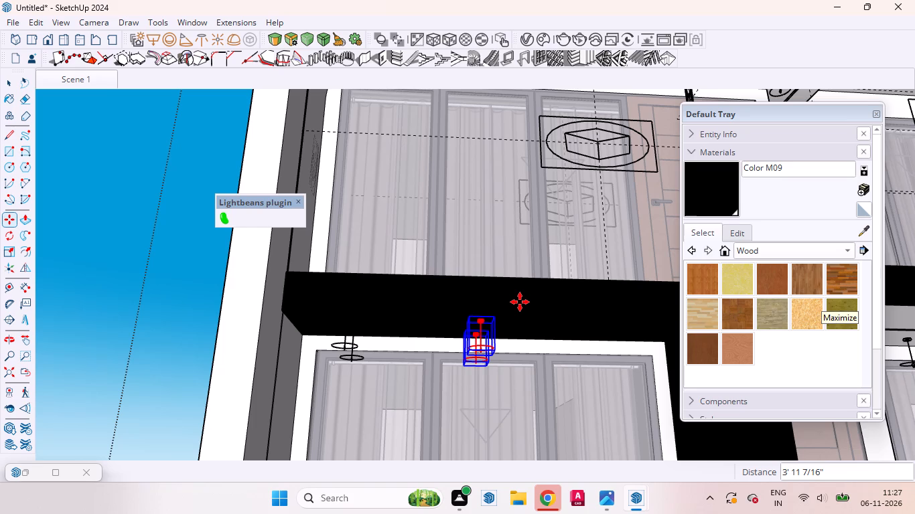
Multiply the light-pair copy by 2 at the same spacing along the black beam's underside.
text(**)
key(backslash)
key(BackSpace)
key(BackSpace)
key(2)
key(Return)
key(space)
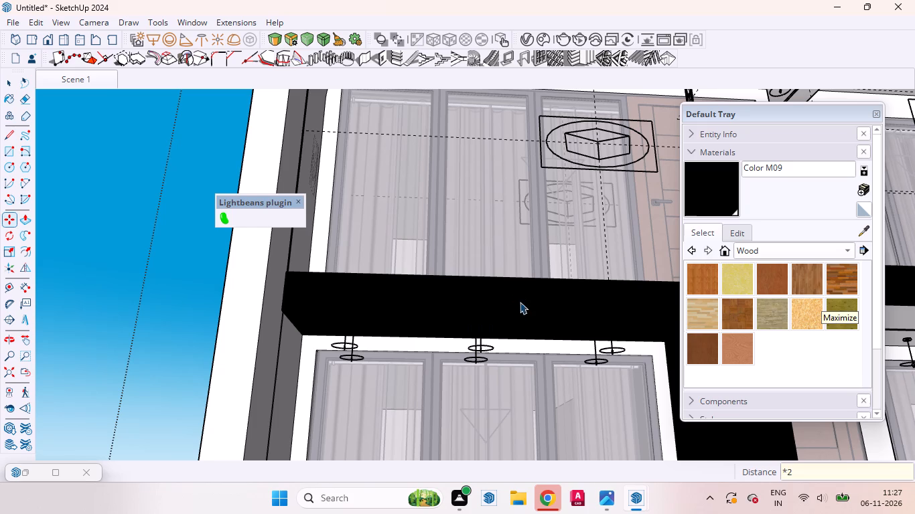
Move the IES light pair nearest the black column about 1' 1 1/4" along the beam toward the column.
scroll(421, 300, down, 8)
middle_drag(492, 307, 448, 246)
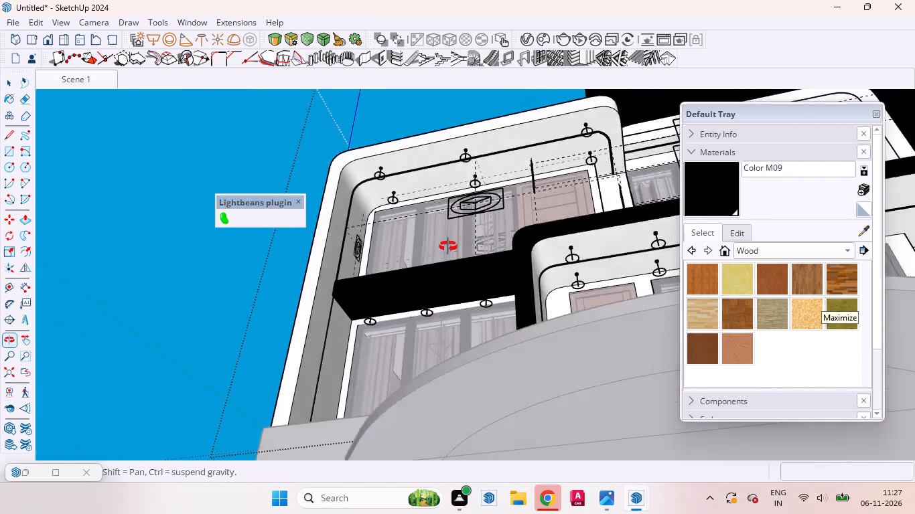
middle_drag(448, 246, 534, 293)
scroll(537, 296, up, 6)
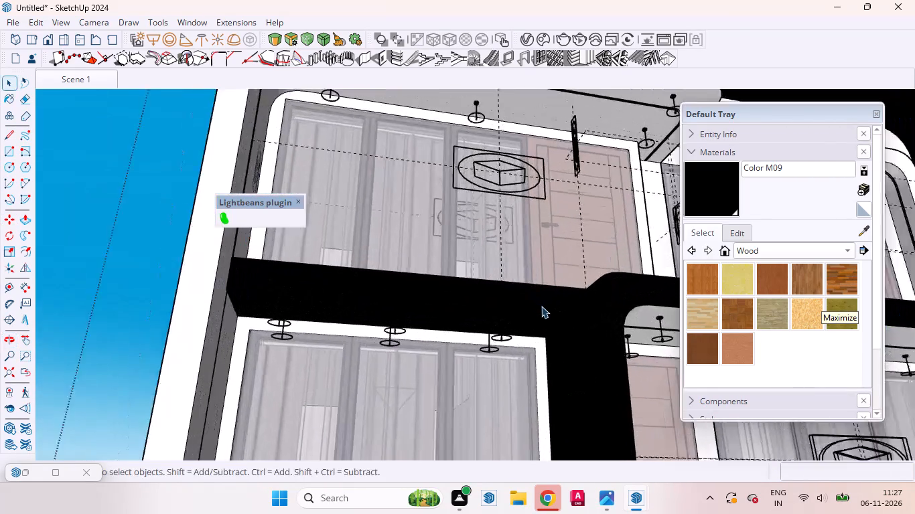
scroll(541, 306, up, 2)
scroll(481, 333, up, 3)
scroll(440, 355, down, 5)
scroll(478, 315, up, 8)
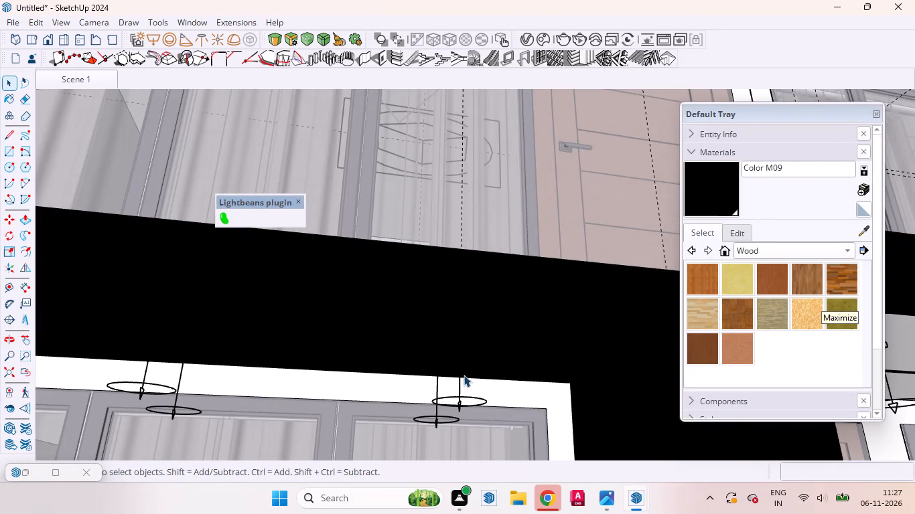
click(459, 383)
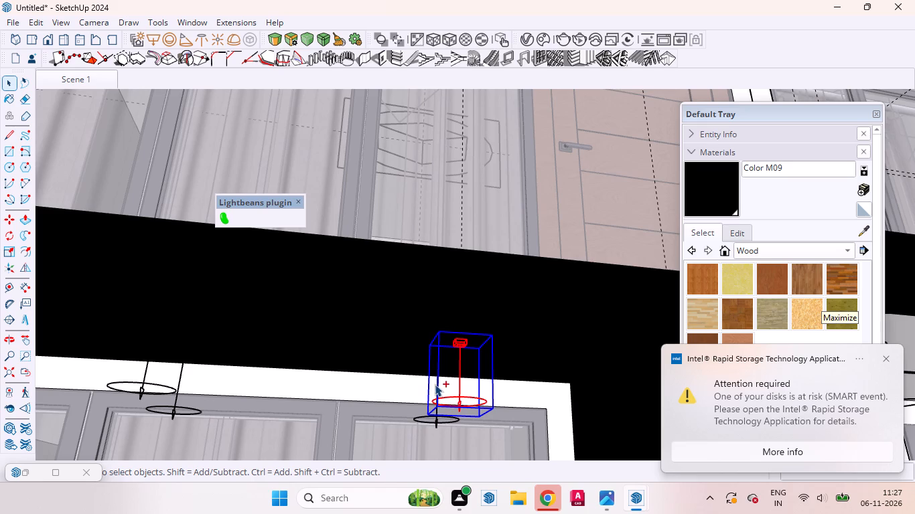
middle_drag(453, 399, 496, 408)
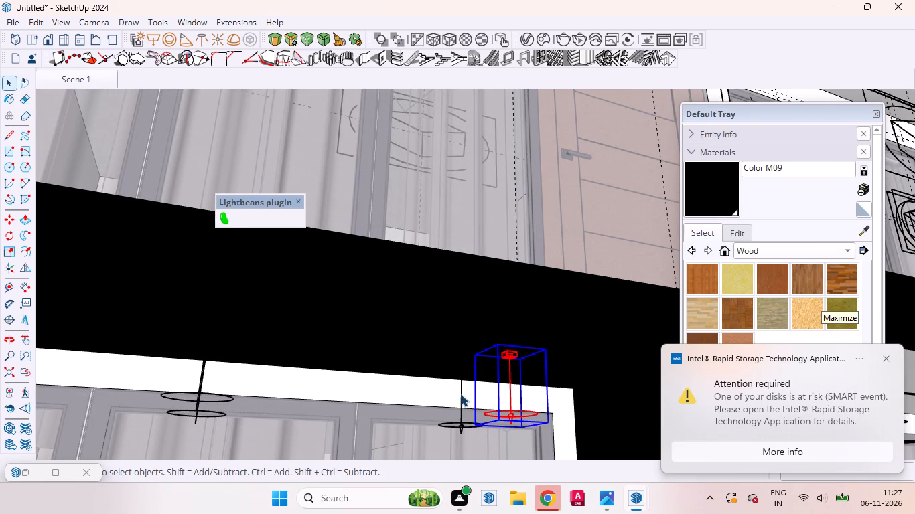
click(461, 394)
scroll(368, 402, down, 4)
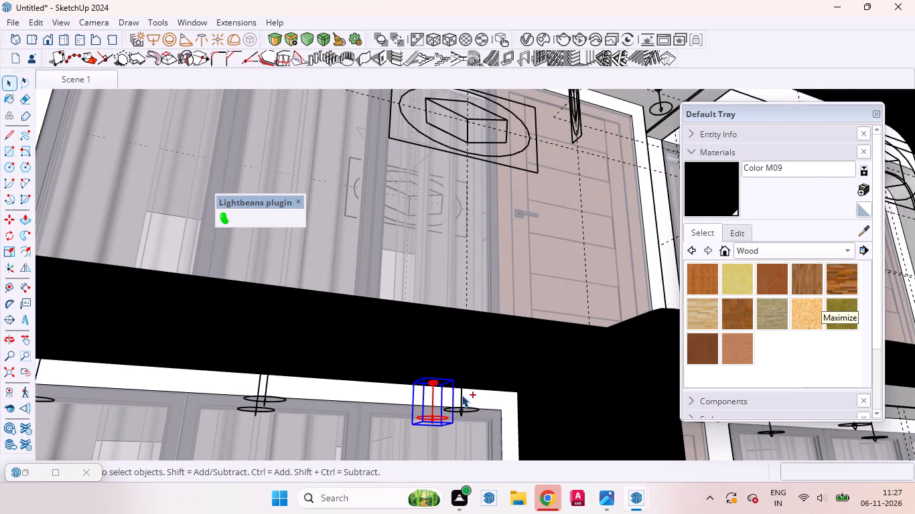
ctrl+click(462, 395)
ctrl+scroll(421, 410, down, 5)
ctrl+middle_drag(542, 355, 447, 372)
ctrl+scroll(488, 298, down, 4)
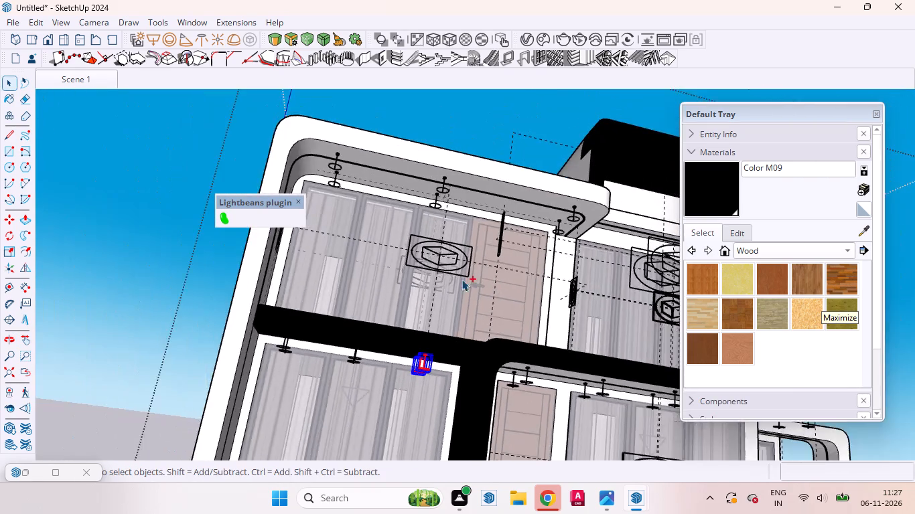
ctrl+scroll(462, 279, down, 4)
ctrl+scroll(447, 321, up, 5)
ctrl+scroll(385, 325, down, 11)
ctrl+middle_drag(368, 340, 342, 442)
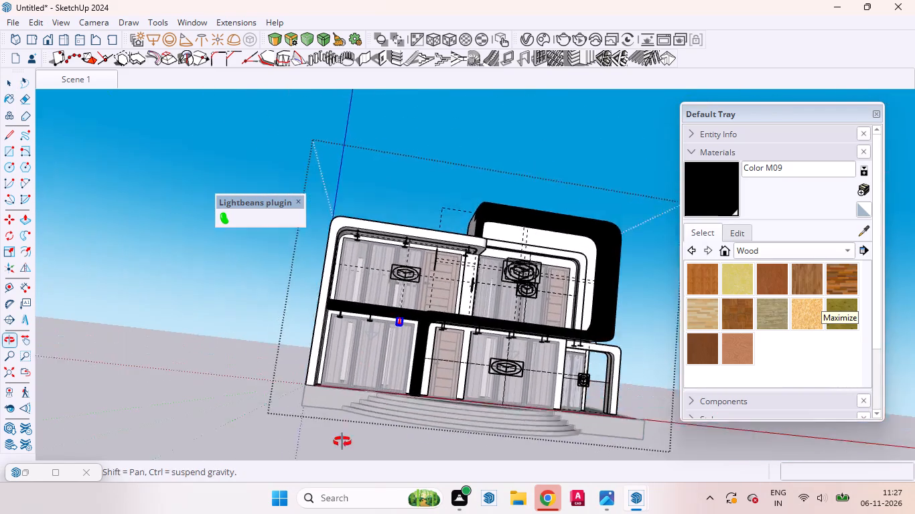
ctrl+middle_drag(342, 442, 342, 450)
ctrl+scroll(378, 273, up, 8)
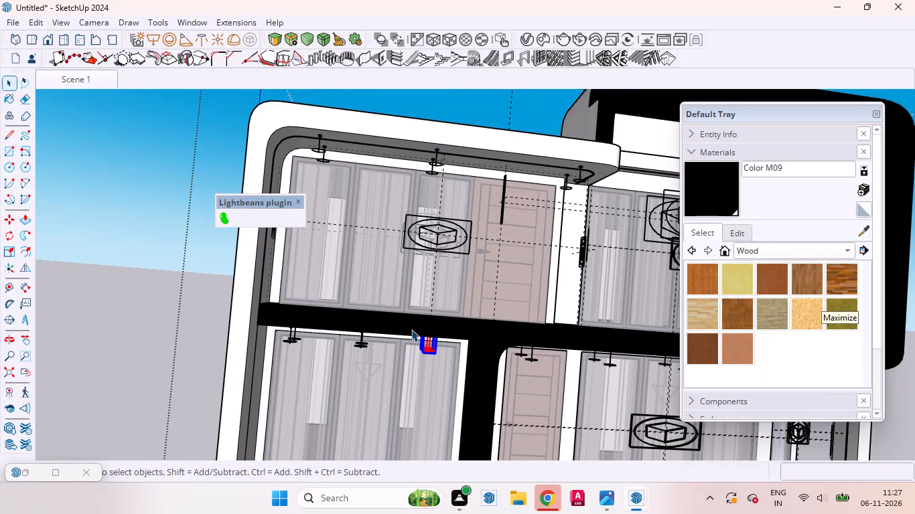
key(m)
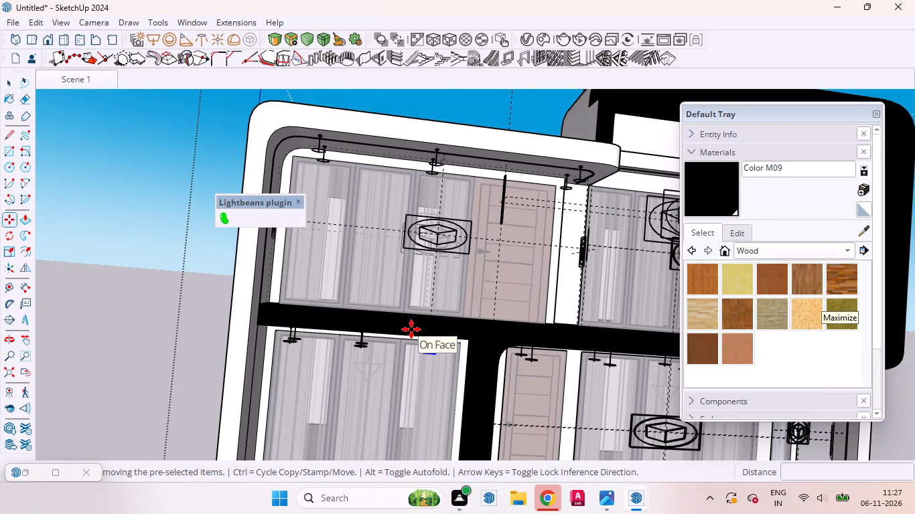
scroll(396, 387, up, 4)
middle_drag(440, 359, 395, 365)
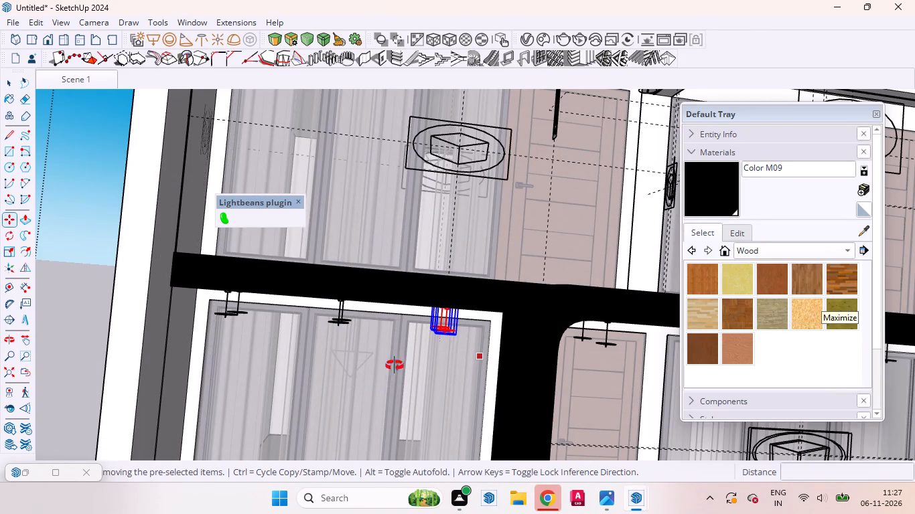
middle_drag(395, 365, 384, 369)
click(368, 303)
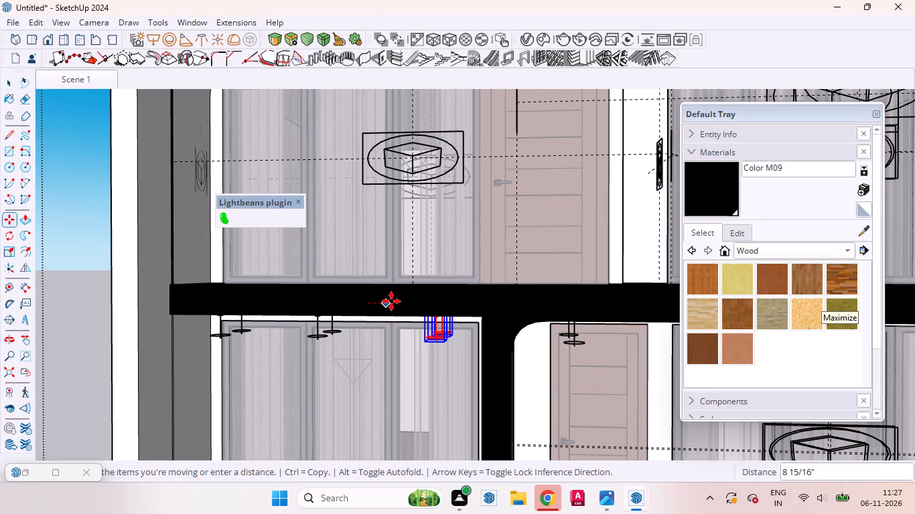
click(397, 301)
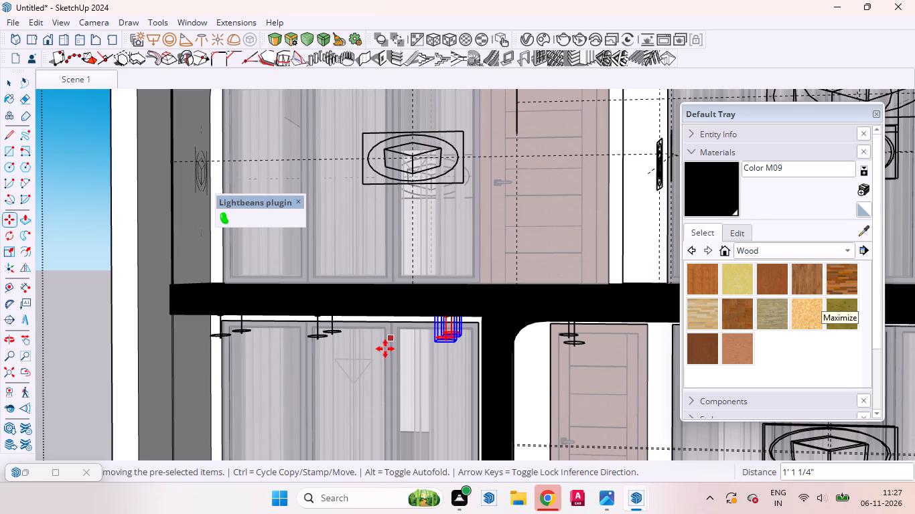
key(space)
Move the middle IES light pair under the black beam about 1' 1/16" along the beam toward the black column.
scroll(565, 335, down, 5)
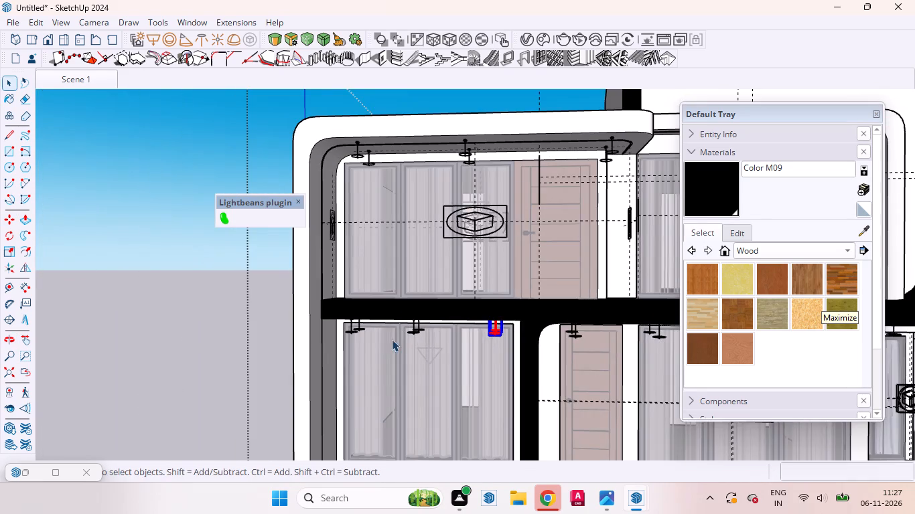
middle_drag(395, 340, 474, 292)
click(224, 318)
scroll(445, 315, up, 9)
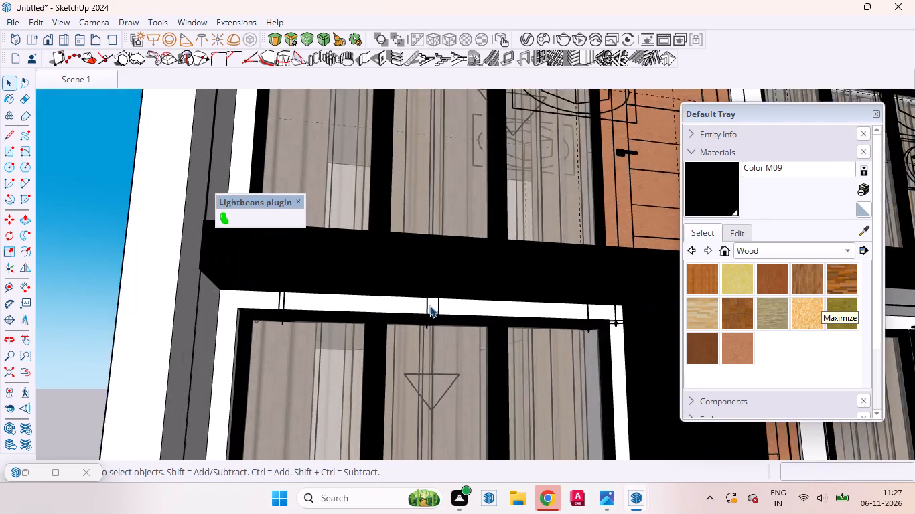
ctrl+click(440, 298)
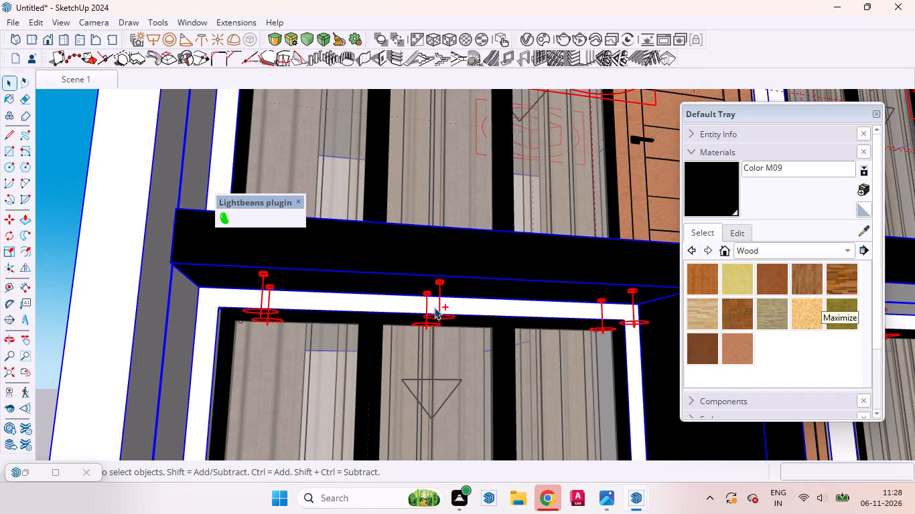
click(438, 298)
click(441, 304)
click(437, 304)
click(39, 217)
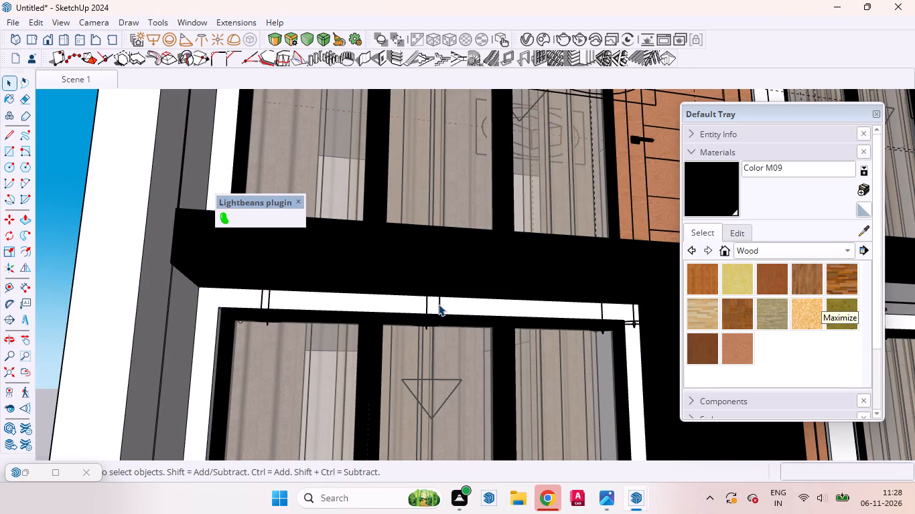
click(438, 304)
double_click(440, 305)
click(440, 305)
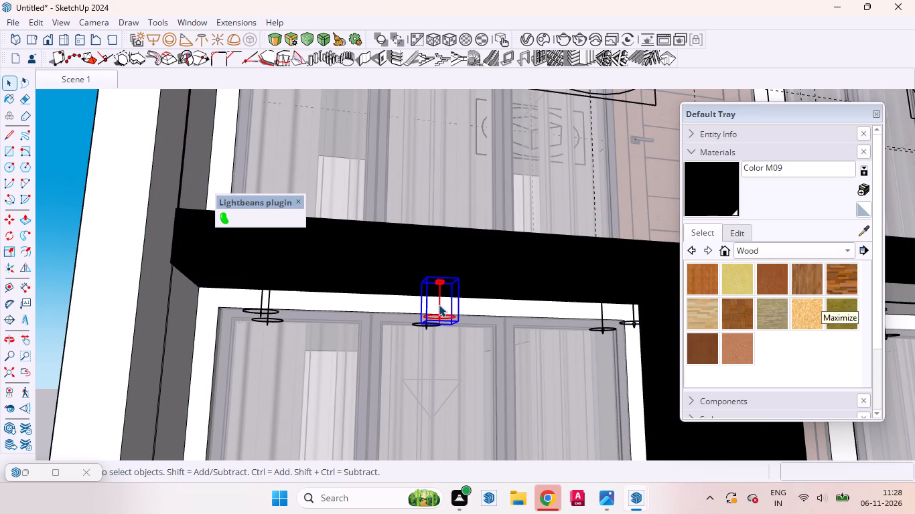
ctrl+middle_drag(422, 309, 490, 320)
ctrl+scroll(429, 312, up, 7)
click(455, 305)
ctrl+scroll(376, 322, down, 3)
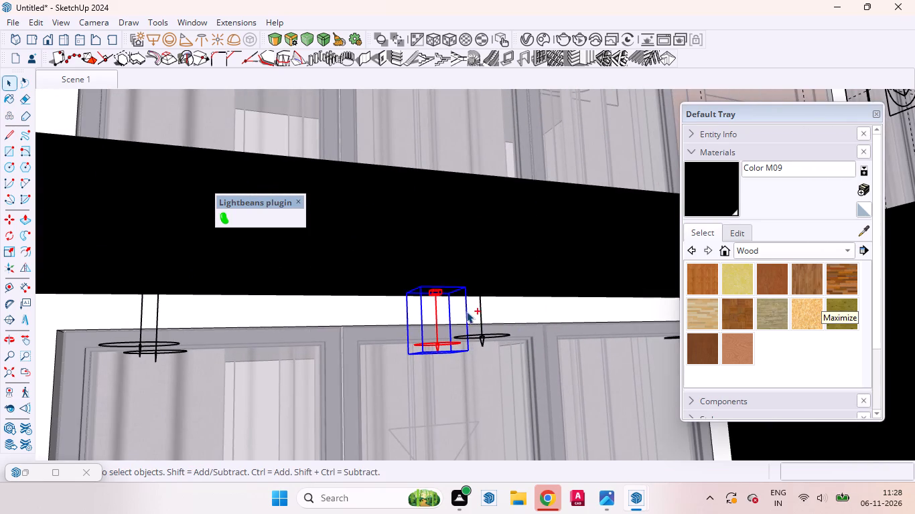
ctrl+click(481, 309)
ctrl+scroll(352, 344, down, 7)
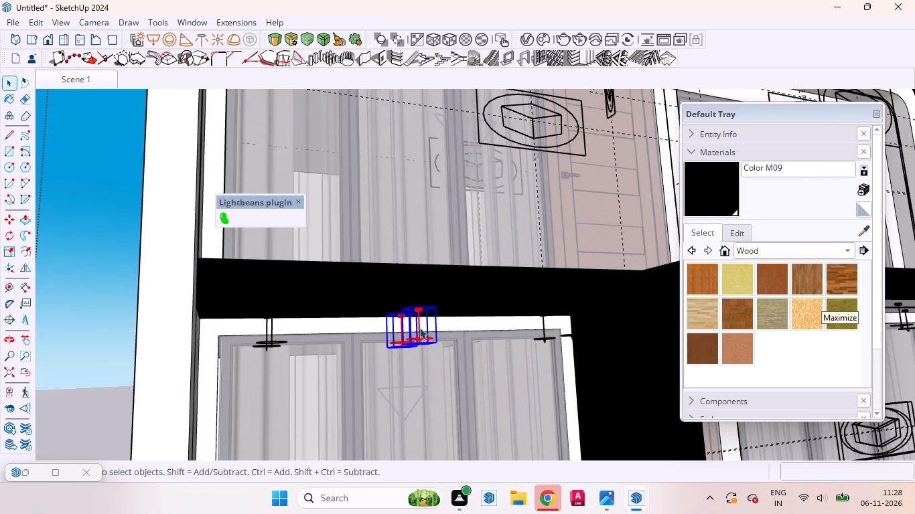
middle_drag(410, 329, 336, 341)
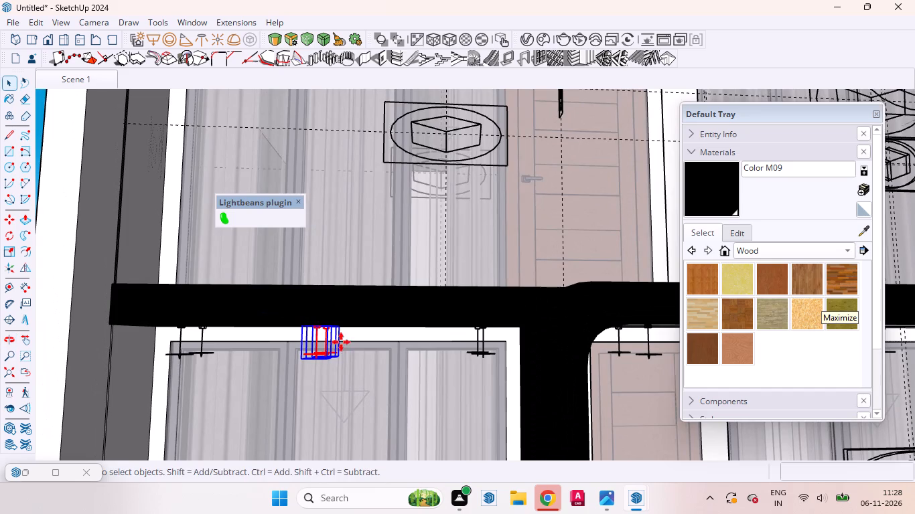
key(m)
click(301, 305)
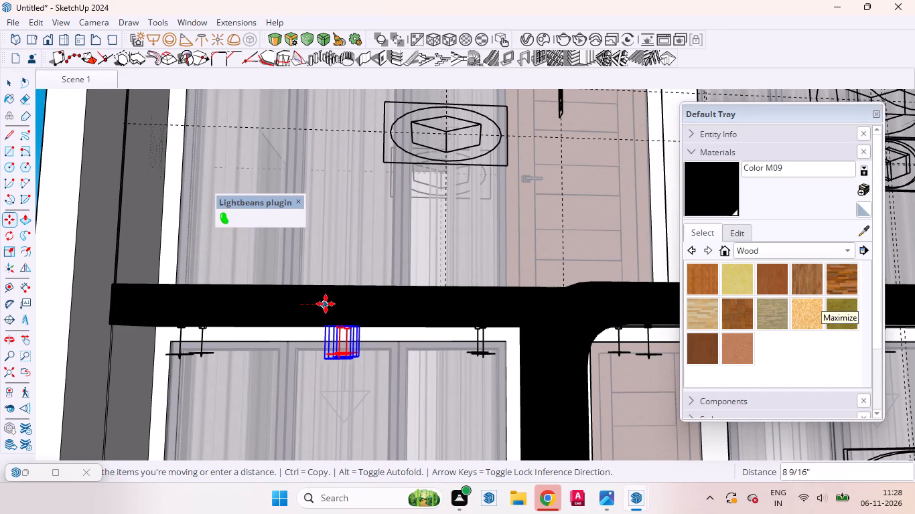
click(336, 304)
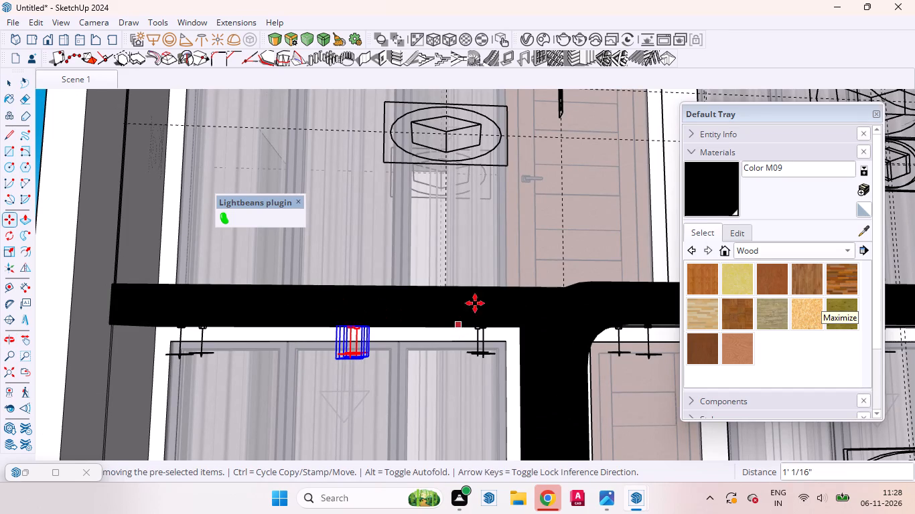
Shift the middle light pair back toward the beam's outer end by about 1" and a further 5 11/16".
scroll(470, 313, down, 14)
scroll(471, 269, up, 9)
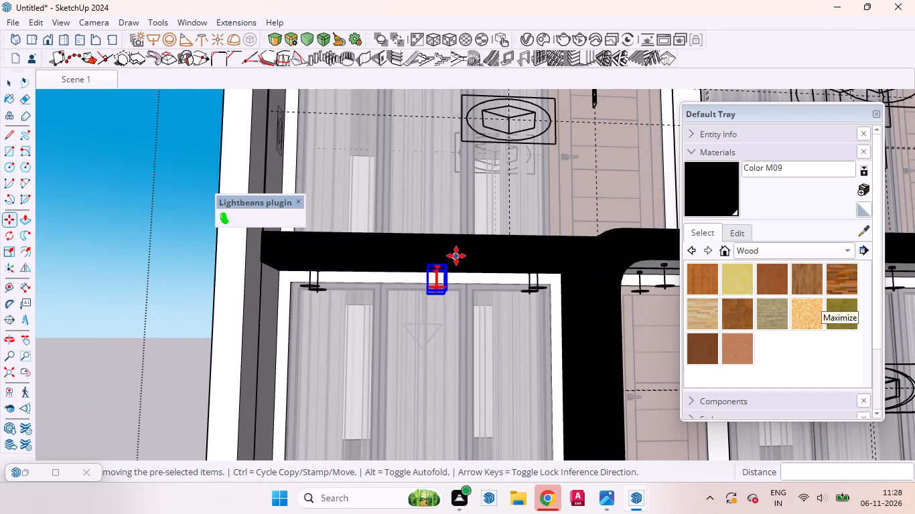
click(457, 253)
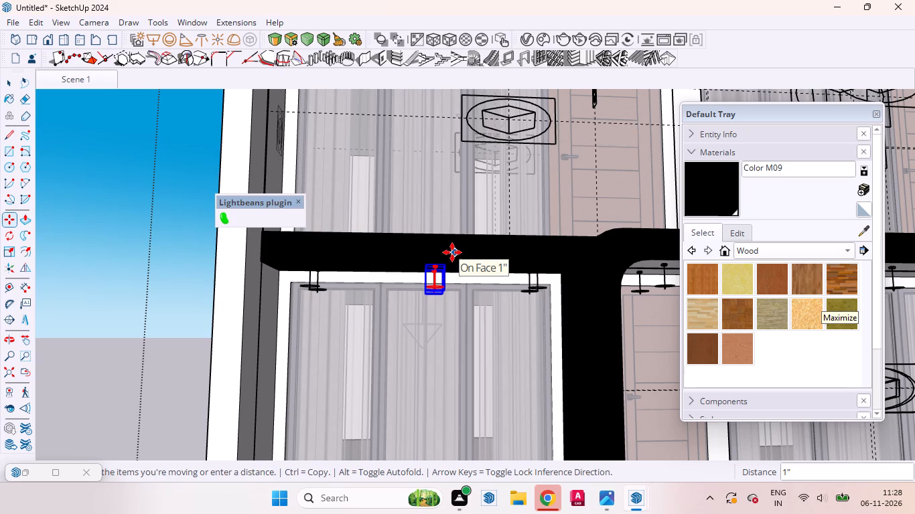
click(452, 252)
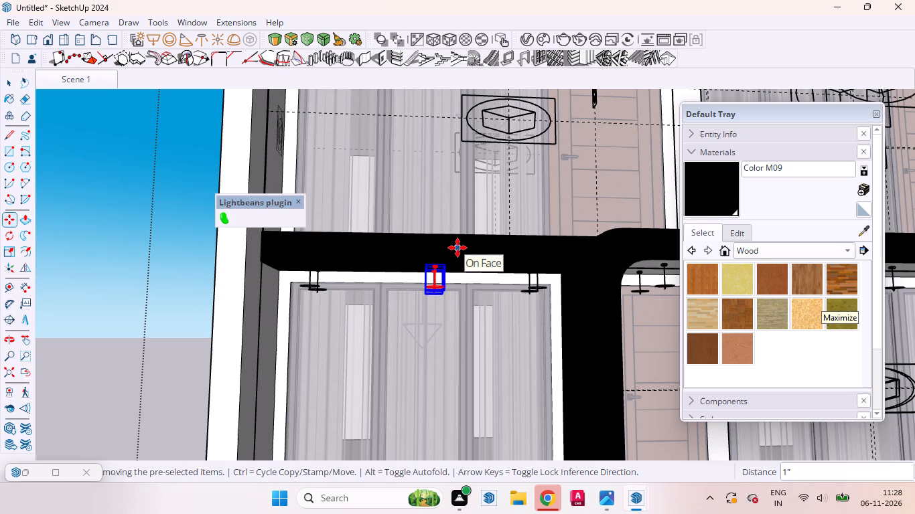
click(457, 248)
click(445, 247)
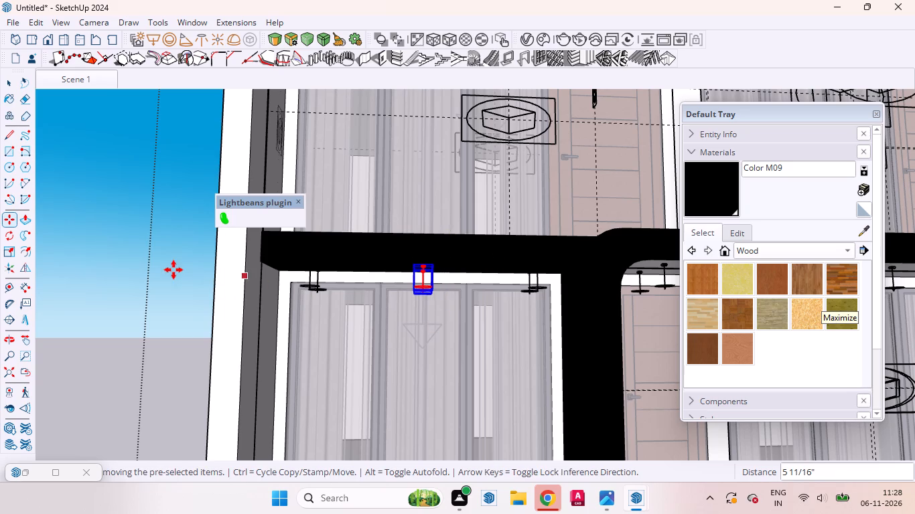
key(space)
double_click(90, 233)
Examine the IES light placement across both storeys of the front facade from low viewpoints.
scroll(382, 233, down, 5)
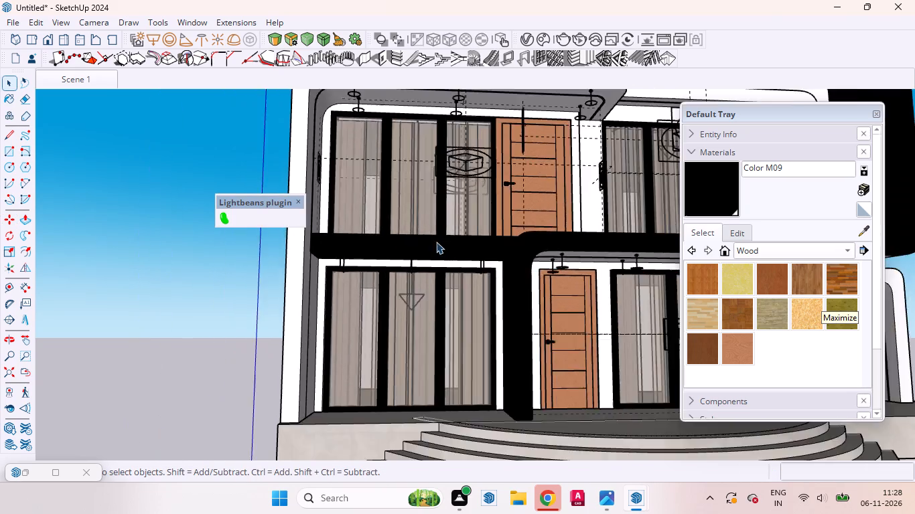
scroll(436, 242, down, 3)
middle_drag(572, 258, 482, 266)
scroll(479, 278, up, 1)
scroll(479, 278, down, 4)
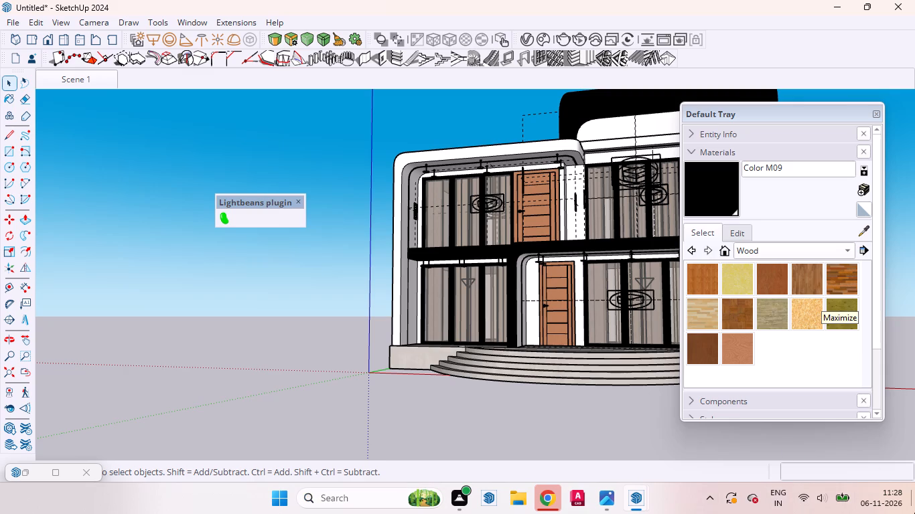
scroll(505, 356, down, 4)
middle_drag(535, 329, 468, 279)
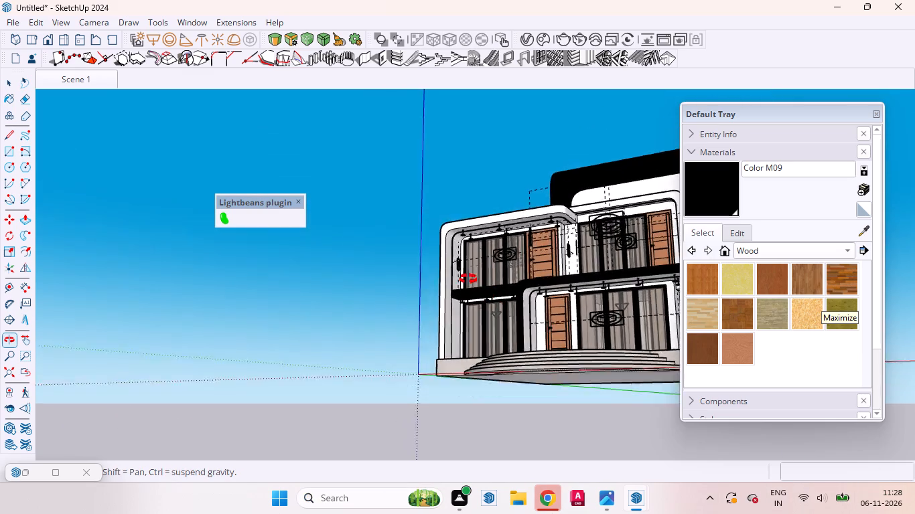
middle_drag(468, 279, 502, 260)
scroll(484, 278, down, 8)
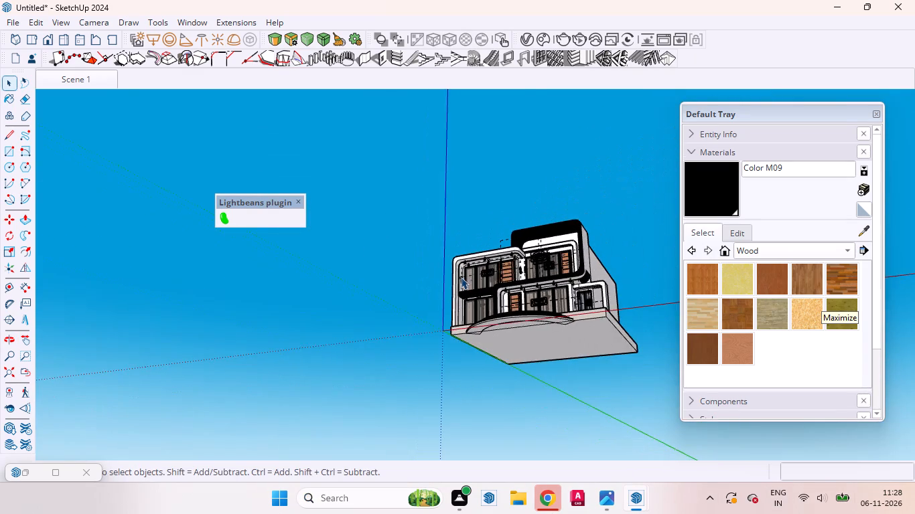
scroll(571, 262, up, 11)
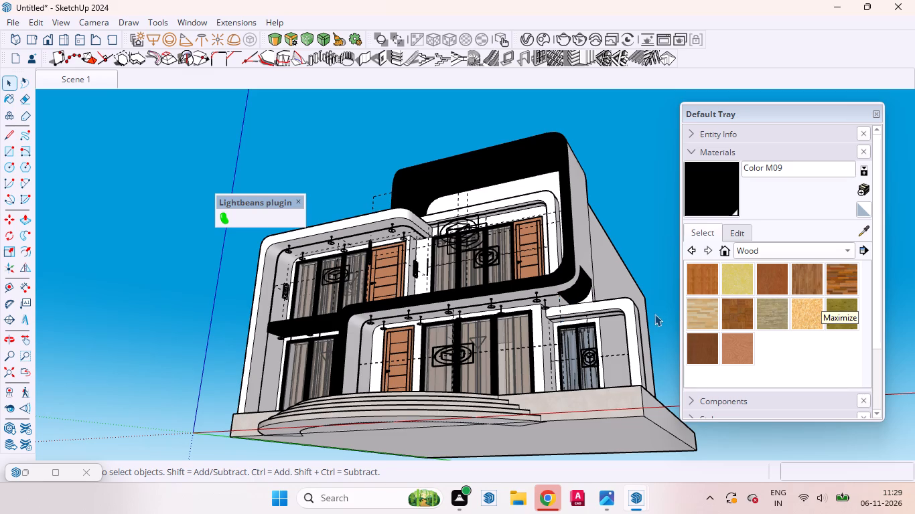
scroll(407, 242, up, 3)
scroll(413, 275, down, 3)
scroll(435, 269, up, 3)
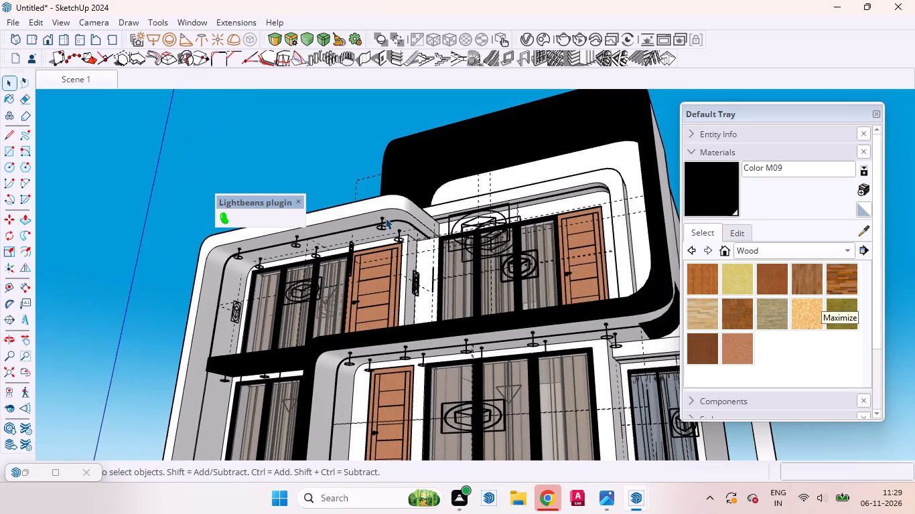
scroll(389, 228, up, 2)
scroll(412, 250, down, 2)
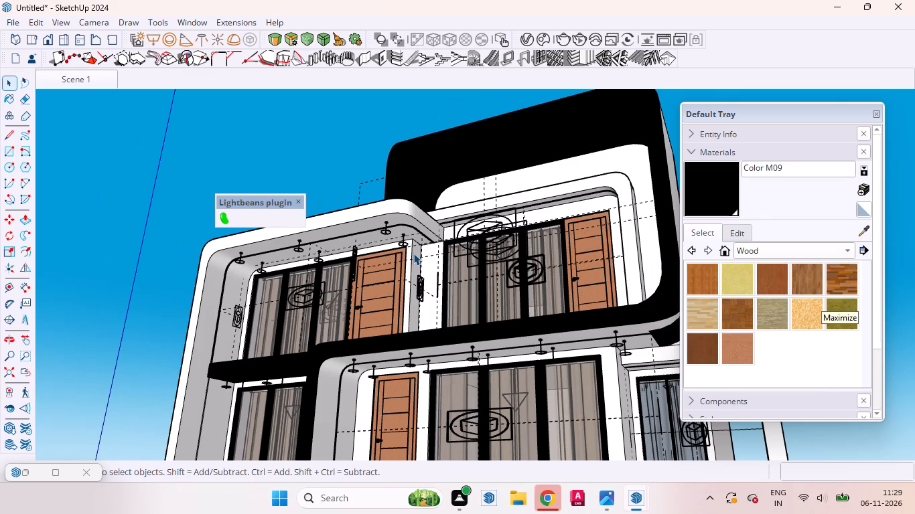
scroll(409, 245, down, 6)
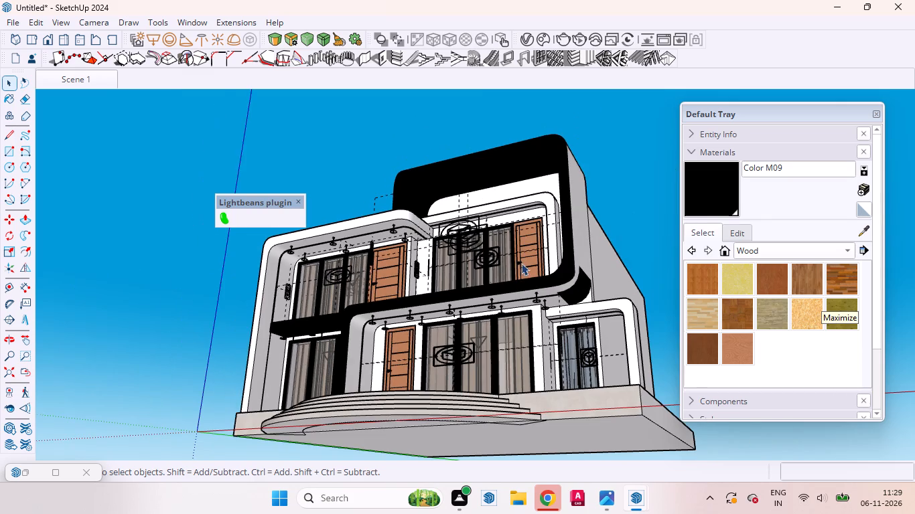
scroll(521, 263, up, 7)
scroll(457, 311, up, 4)
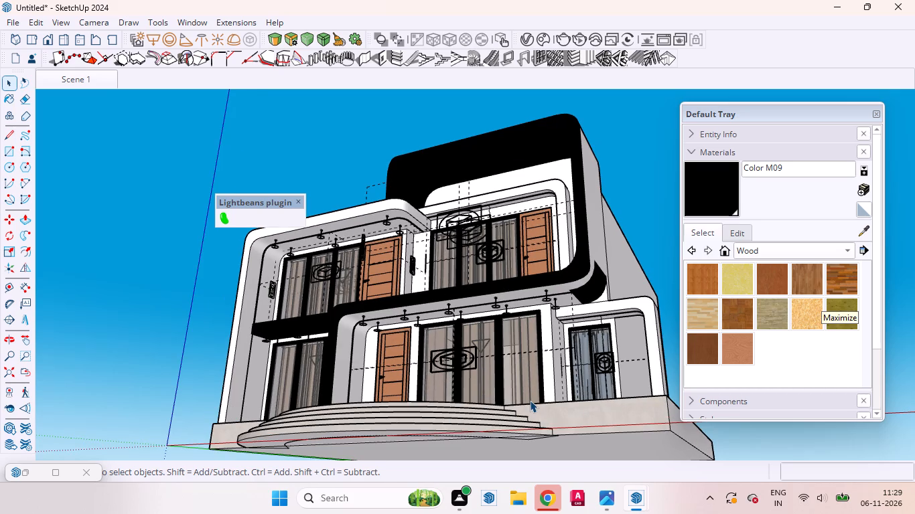
scroll(555, 268, up, 8)
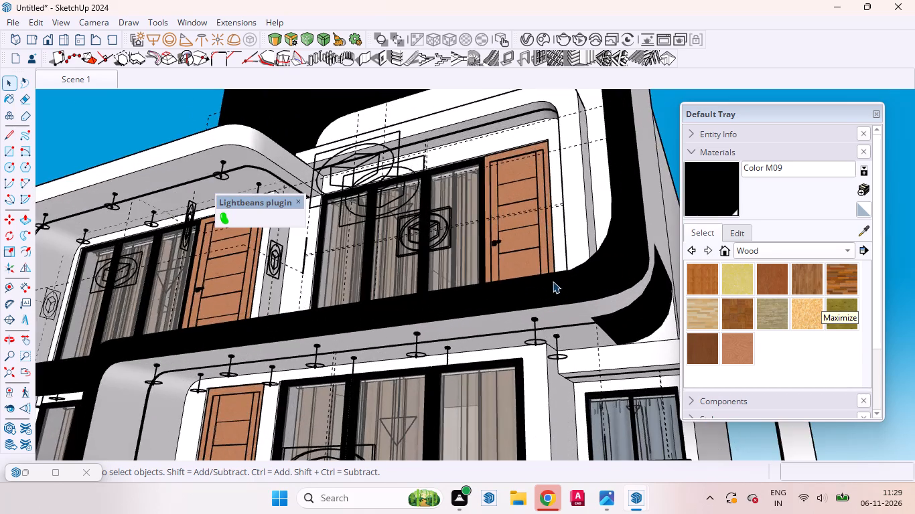
scroll(513, 317, down, 4)
Copy the IES light pair nearest the lower frame's outer corner up about 18' 11" to the underside of the upper black frame.
middle_drag(557, 341, 491, 292)
scroll(478, 282, up, 4)
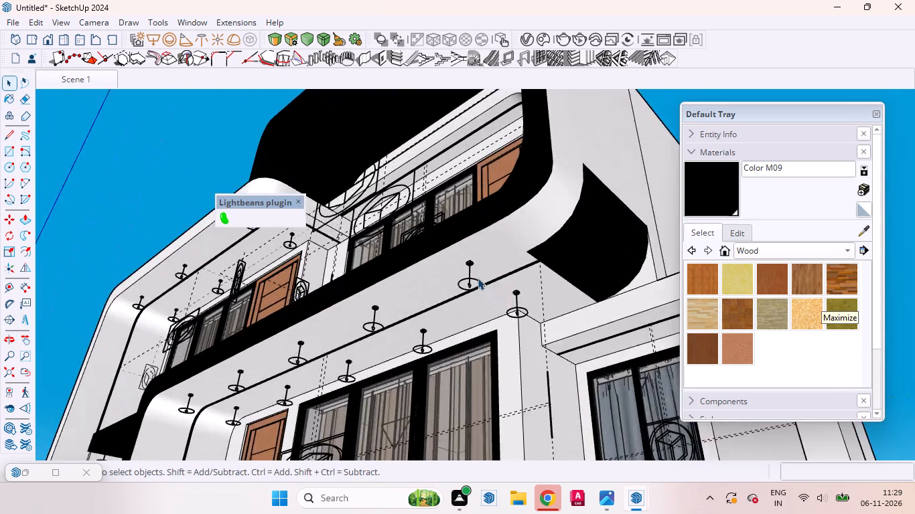
scroll(478, 278, up, 3)
ctrl+click(469, 258)
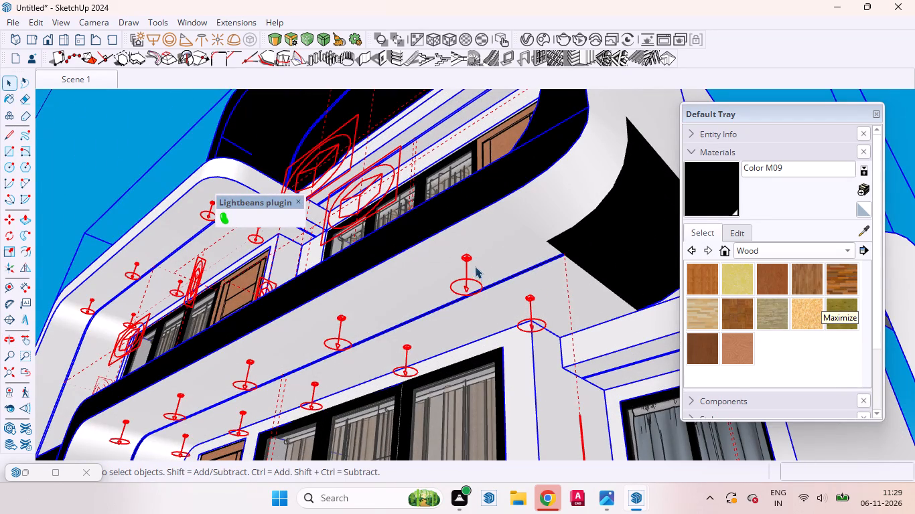
double_click(464, 256)
click(466, 261)
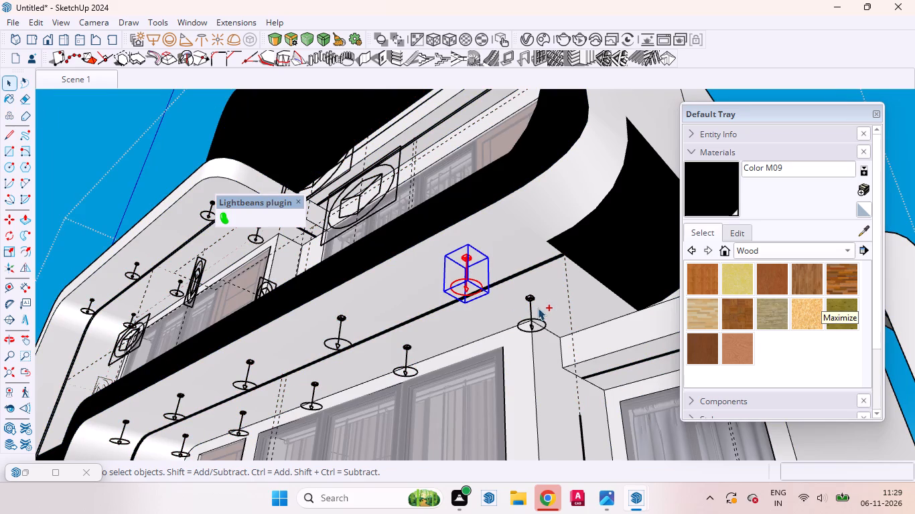
ctrl+click(530, 298)
ctrl+scroll(458, 314, down, 4)
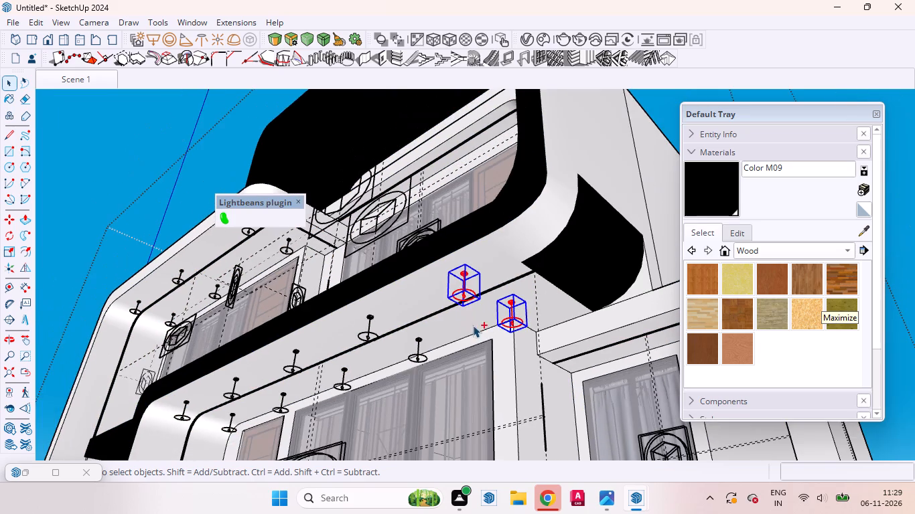
ctrl+middle_drag(504, 327, 380, 300)
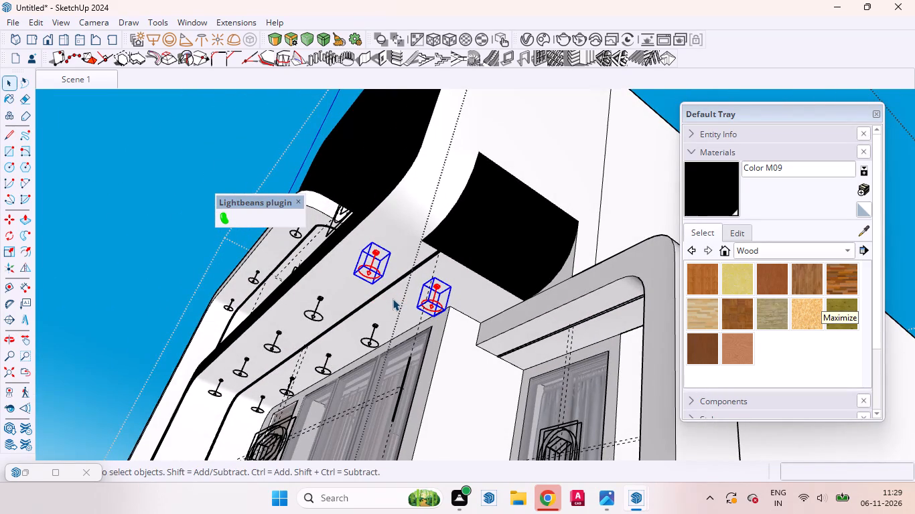
key(m)
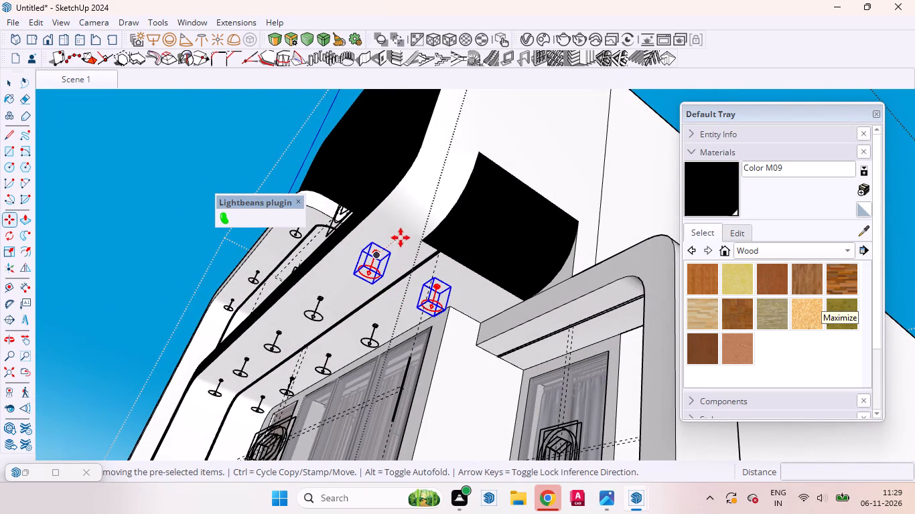
click(370, 243)
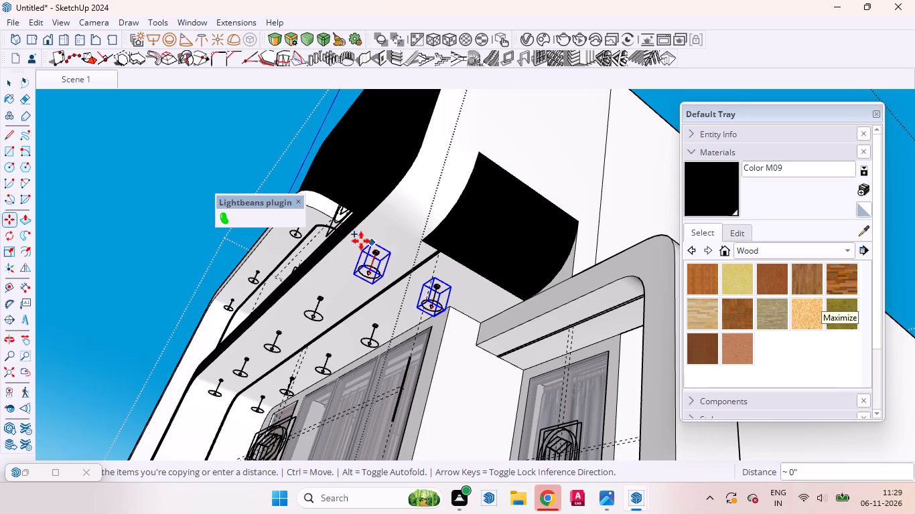
scroll(427, 271, down, 14)
scroll(453, 216, up, 6)
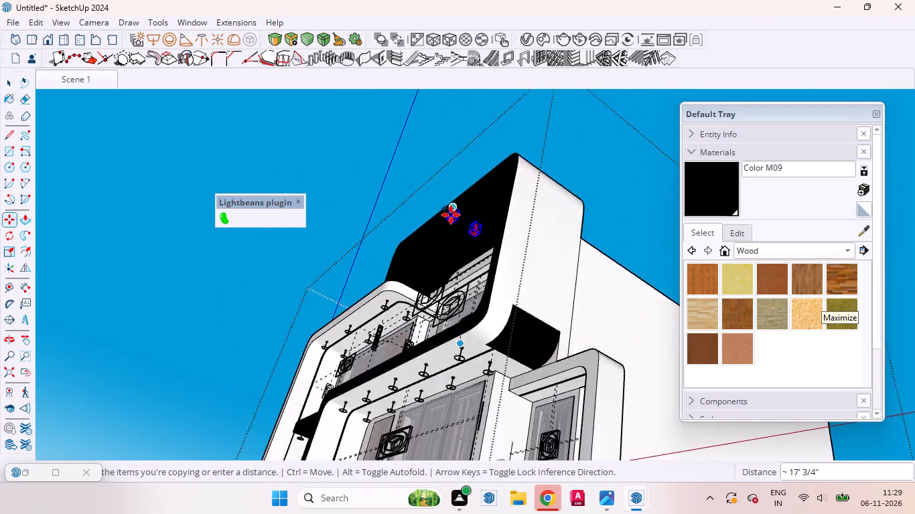
scroll(451, 215, up, 16)
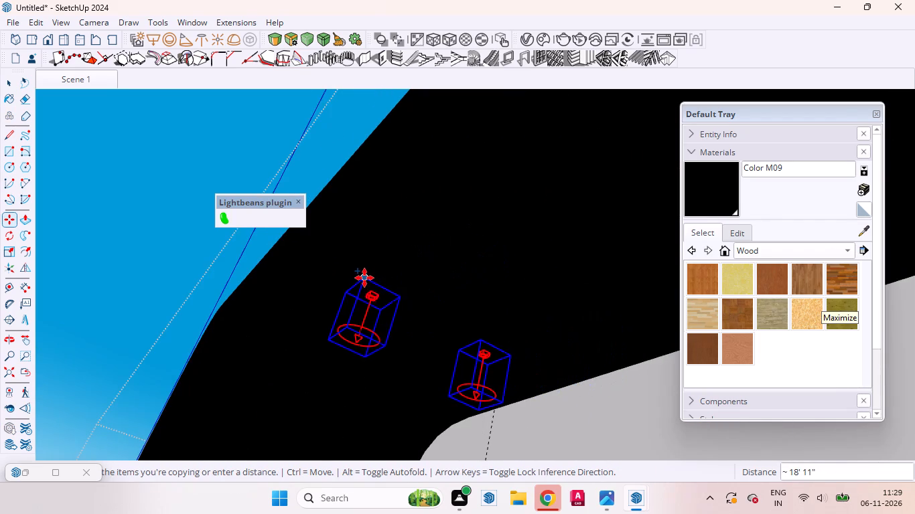
click(366, 274)
Move the copied light pair about 2' 2 9/16" along the upper black frame toward the corner beside the white frame.
middle_drag(437, 282, 315, 337)
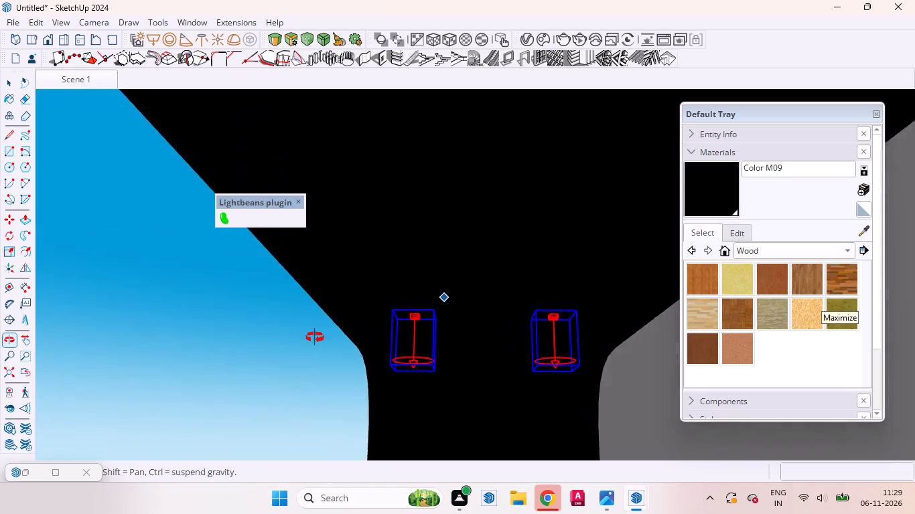
middle_drag(315, 337, 320, 332)
middle_drag(443, 321, 632, 330)
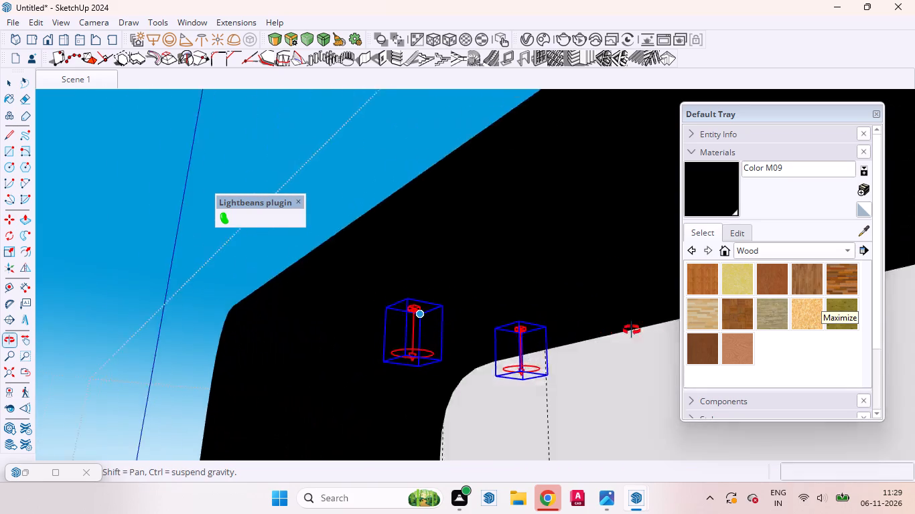
middle_drag(632, 330, 776, 385)
scroll(453, 360, down, 5)
scroll(440, 338, up, 8)
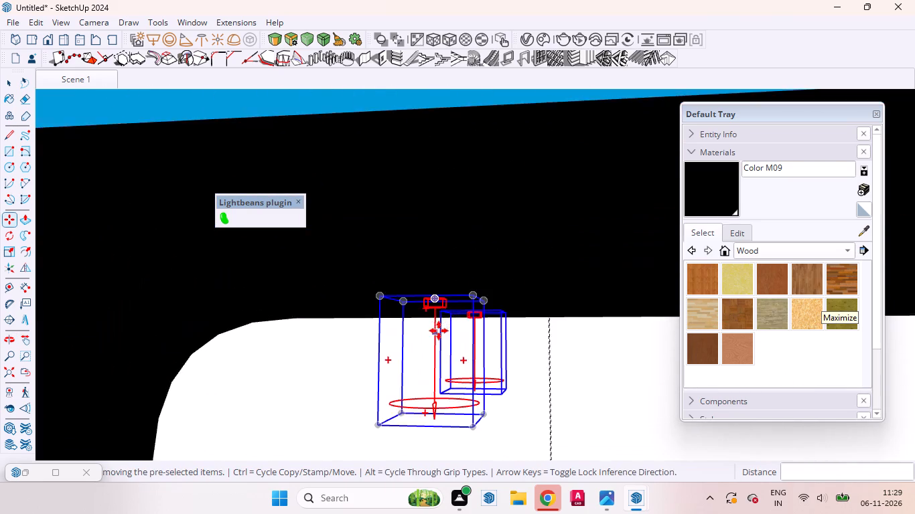
scroll(439, 331, up, 3)
middle_drag(435, 327, 468, 309)
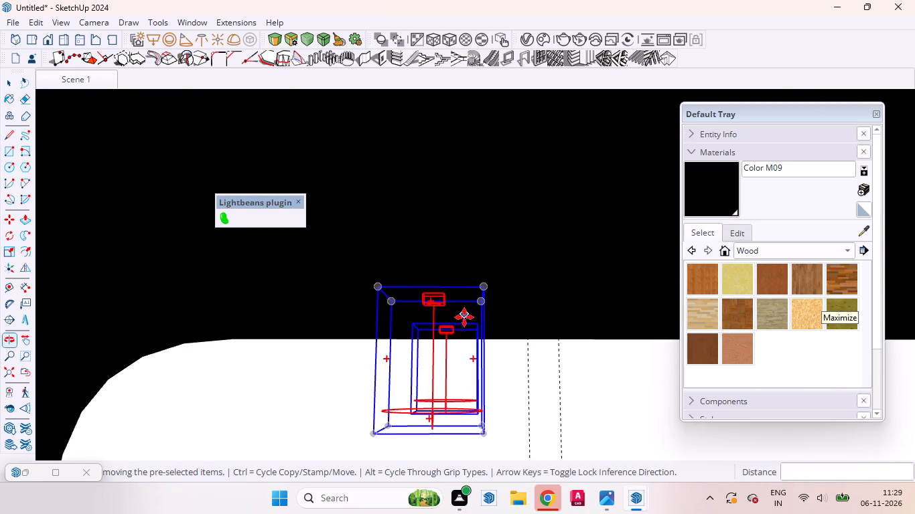
scroll(464, 319, down, 11)
click(563, 280)
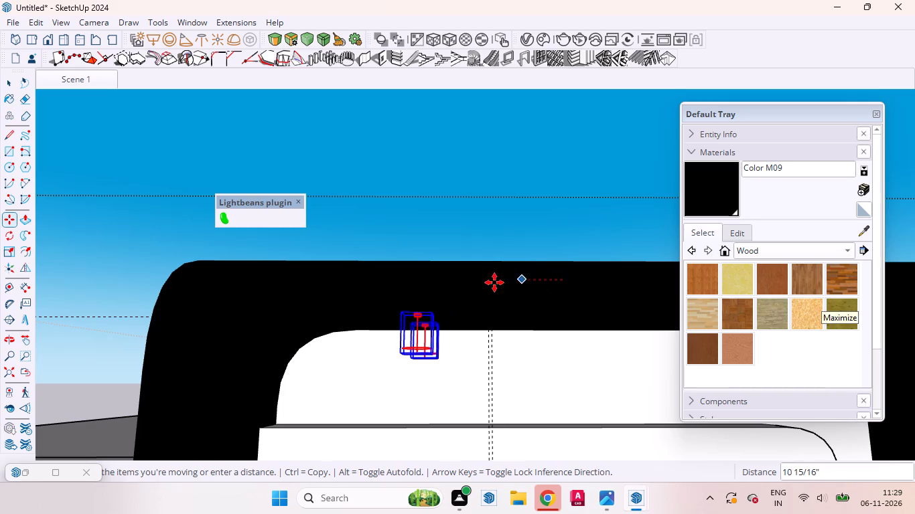
click(465, 284)
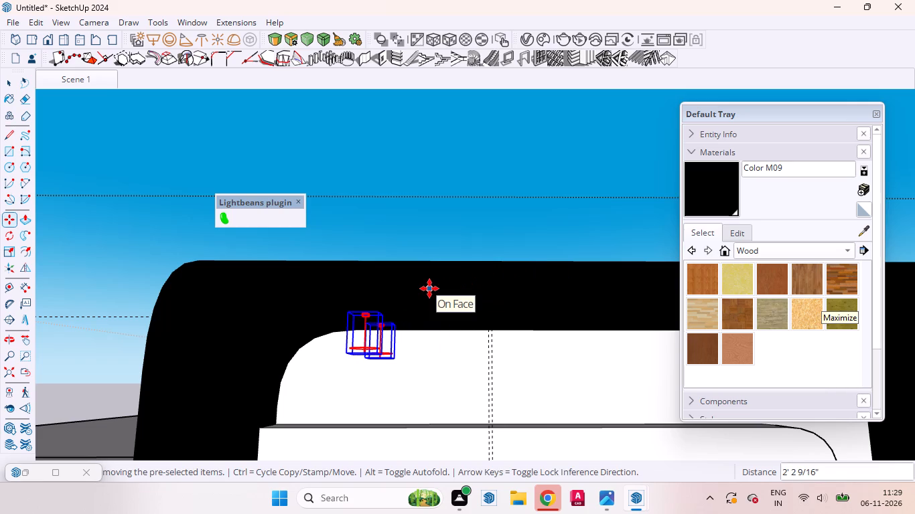
Array the light pair along the upper black frame as three copies spaced about 4' 9 3/16" apart.
click(380, 296)
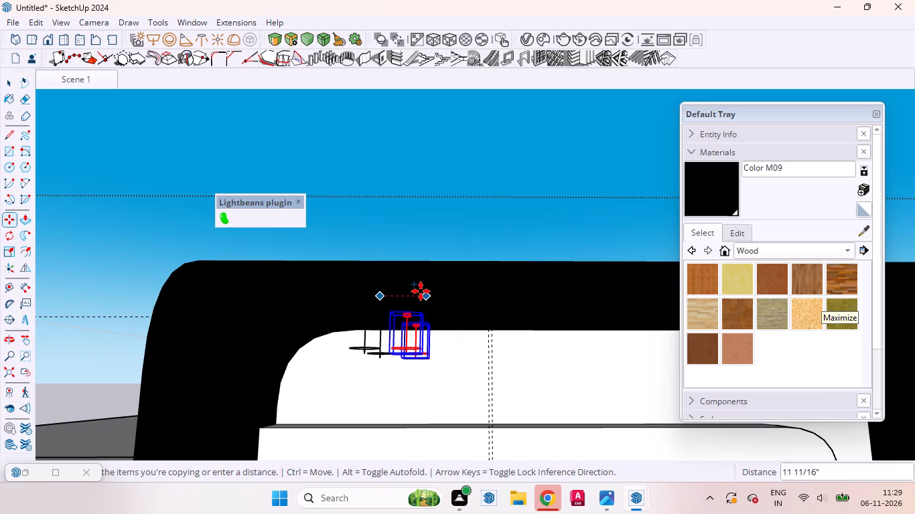
scroll(416, 291, down, 8)
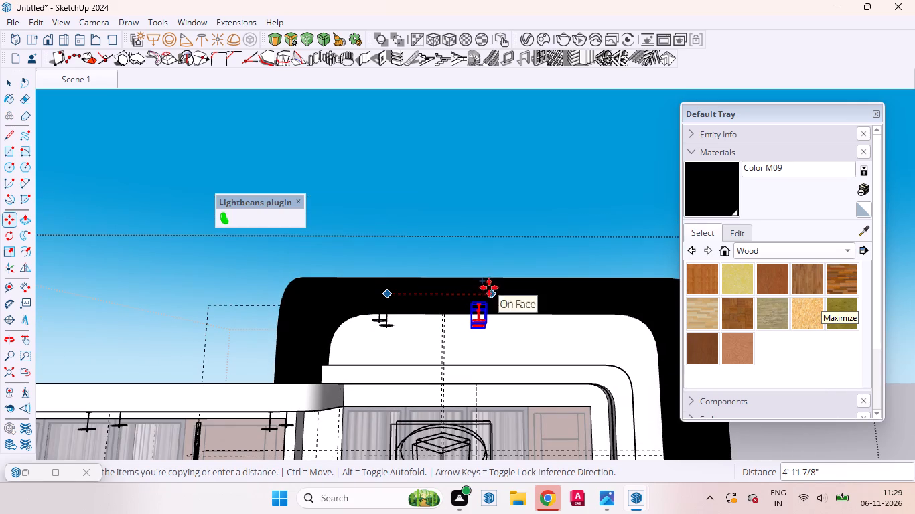
click(487, 287)
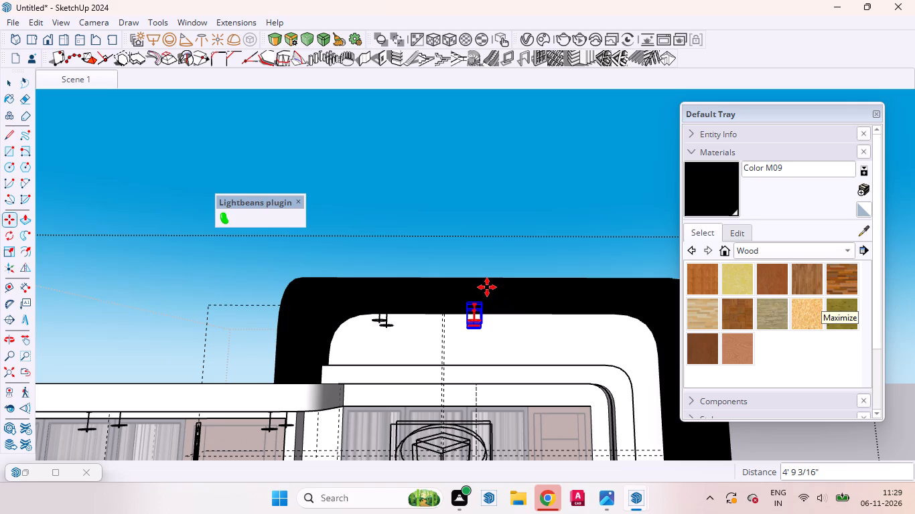
key(shift+asterisk)
key(2)
key(Return)
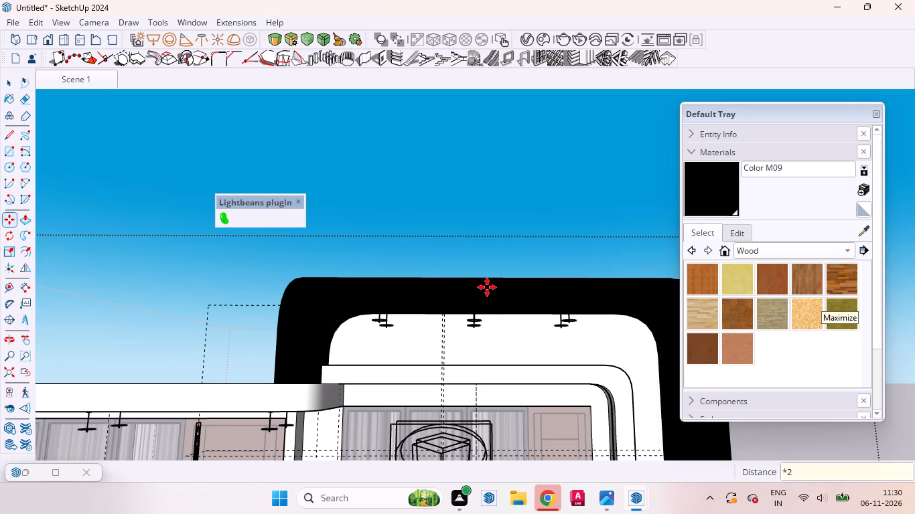
key(shift+asterisk)
key(3)
key(Return)
key(space)
Leave the open group and examine the spacing of the light pairs under the upper black frame from several low viewpoints.
scroll(337, 294, down, 3)
middle_drag(576, 319, 662, 249)
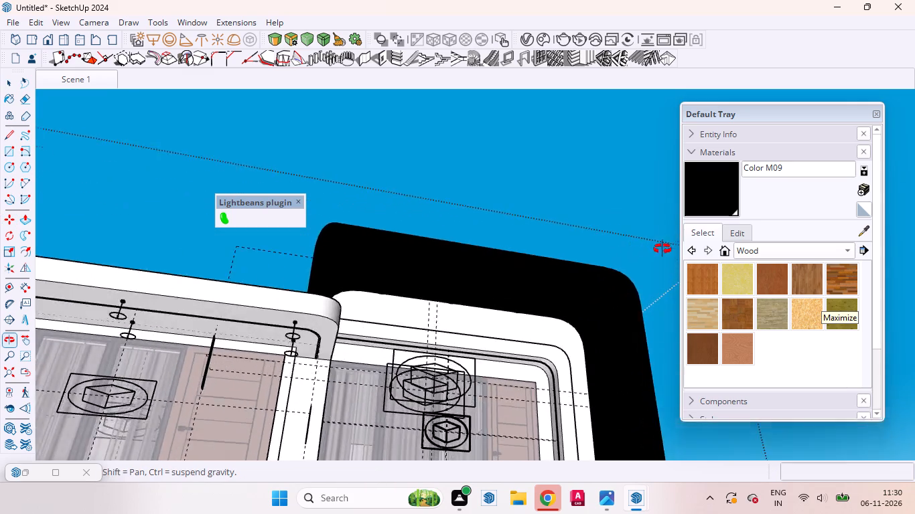
middle_drag(662, 249, 679, 352)
scroll(628, 339, up, 9)
middle_drag(581, 318, 358, 236)
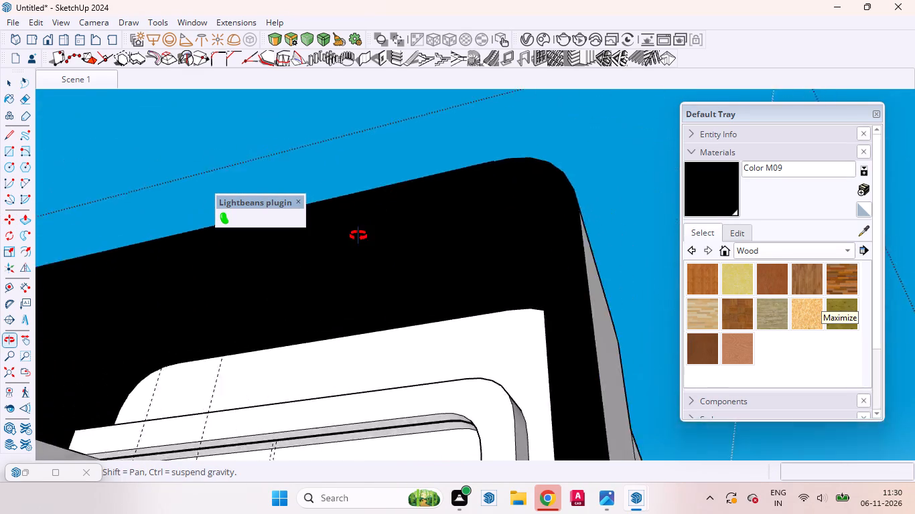
middle_drag(358, 236, 457, 305)
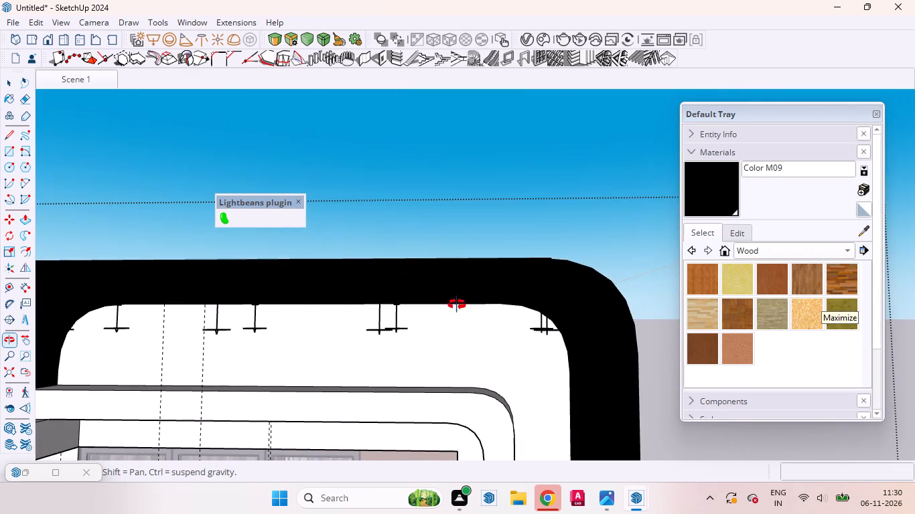
middle_drag(457, 305, 449, 298)
scroll(474, 302, down, 9)
scroll(545, 292, up, 1)
scroll(545, 292, down, 3)
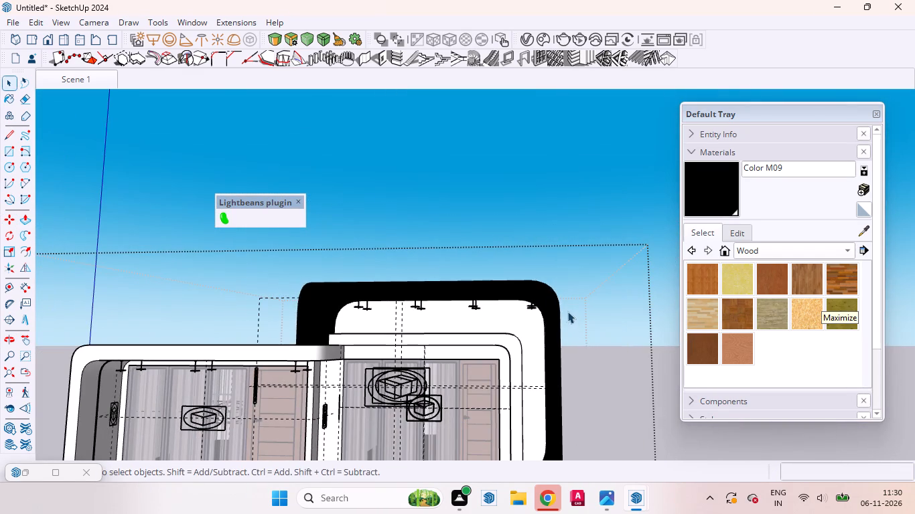
key(space)
double_click(608, 336)
scroll(608, 336, down, 3)
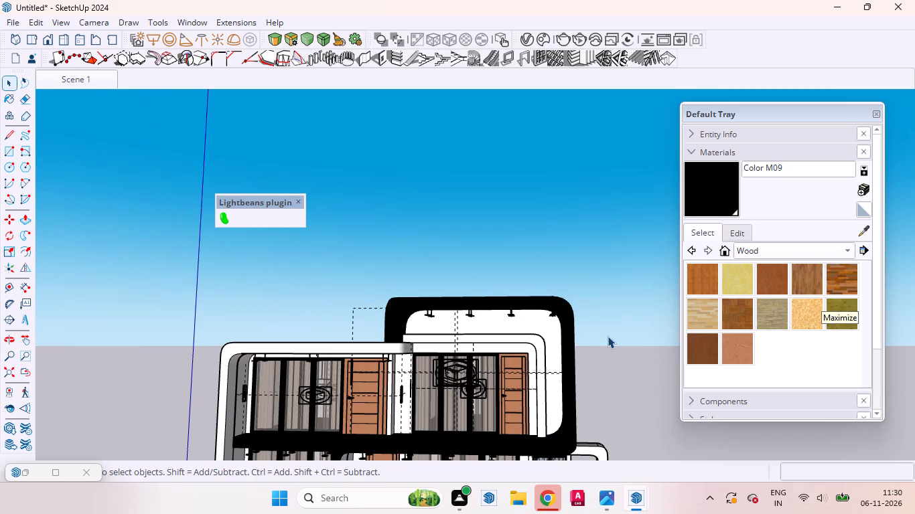
scroll(508, 369, up, 4)
middle_drag(497, 357, 557, 294)
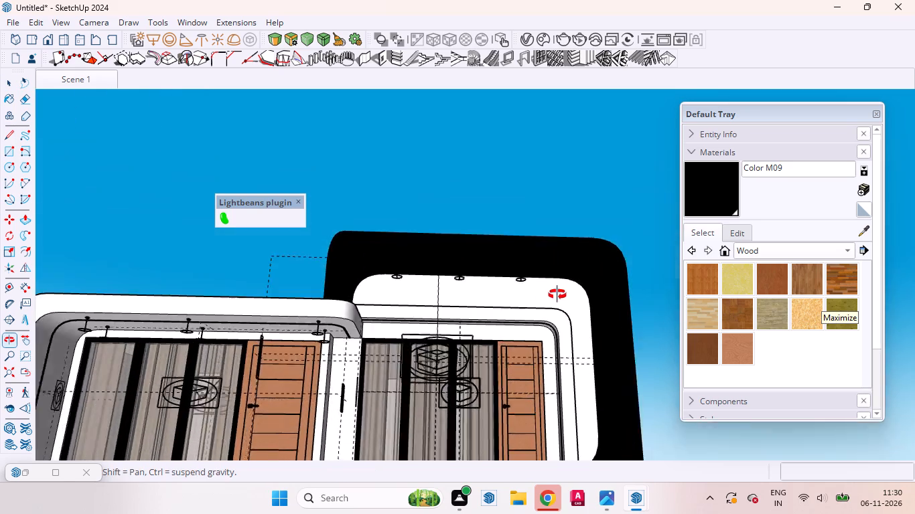
middle_drag(557, 294, 578, 229)
scroll(496, 254, up, 8)
scroll(500, 293, down, 3)
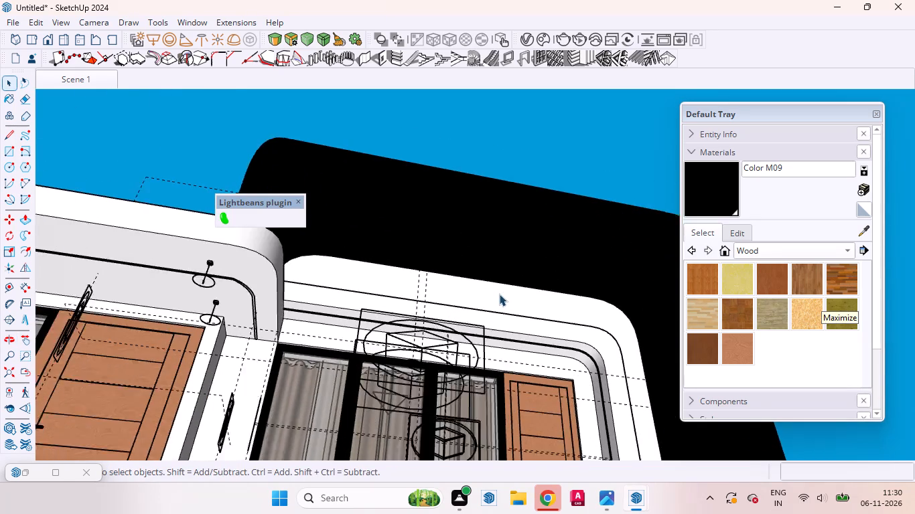
middle_drag(584, 361, 458, 390)
scroll(471, 357, down, 6)
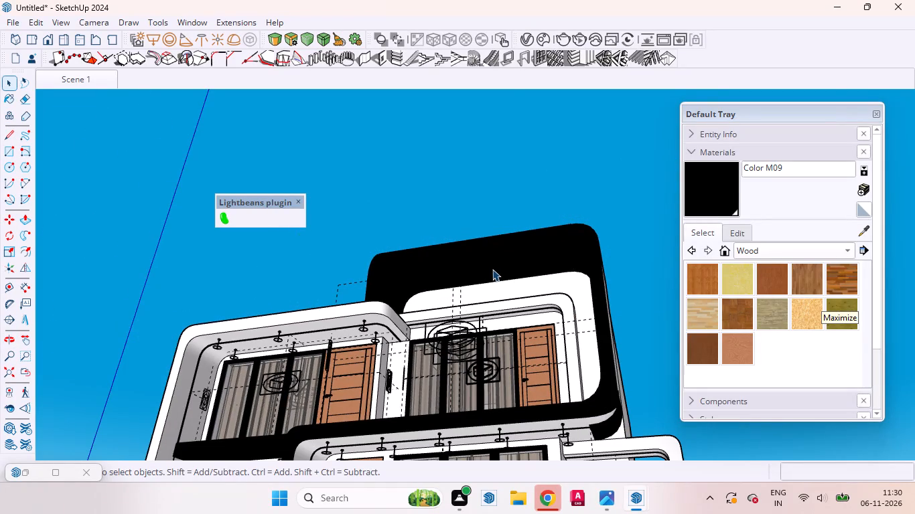
scroll(476, 285, down, 1)
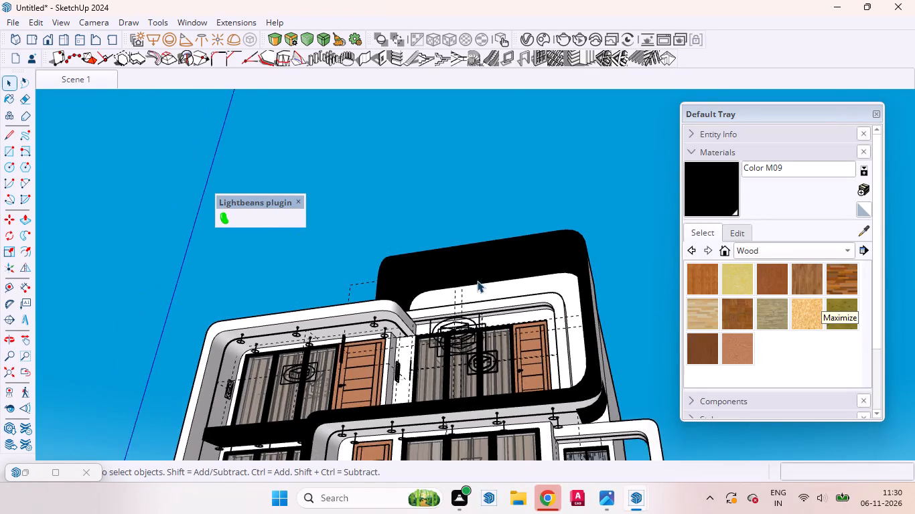
scroll(477, 280, down, 2)
Return to the Scene 1 view and examine the curved entrance steps where they meet the porch floor.
click(60, 78)
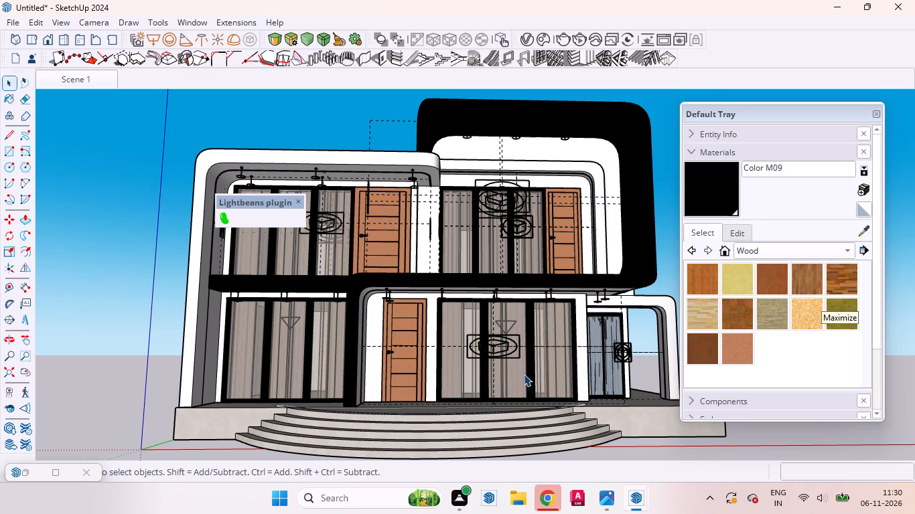
scroll(348, 425, up, 7)
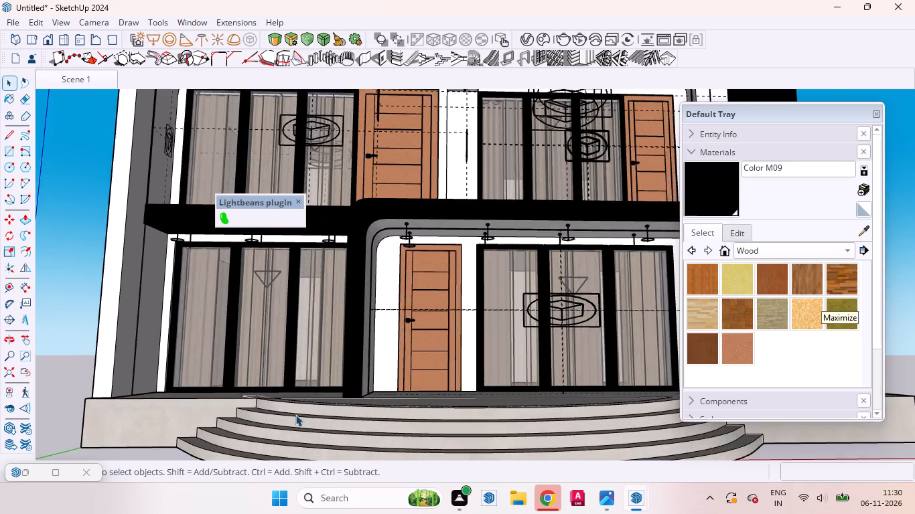
scroll(295, 414, up, 3)
middle_drag(232, 397, 455, 456)
scroll(408, 310, down, 9)
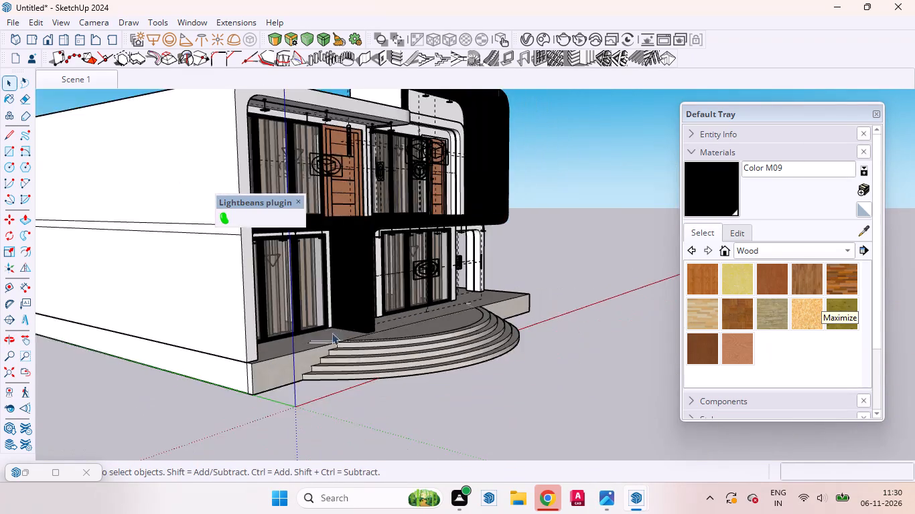
scroll(322, 343, up, 5)
scroll(323, 341, down, 1)
scroll(323, 341, up, 8)
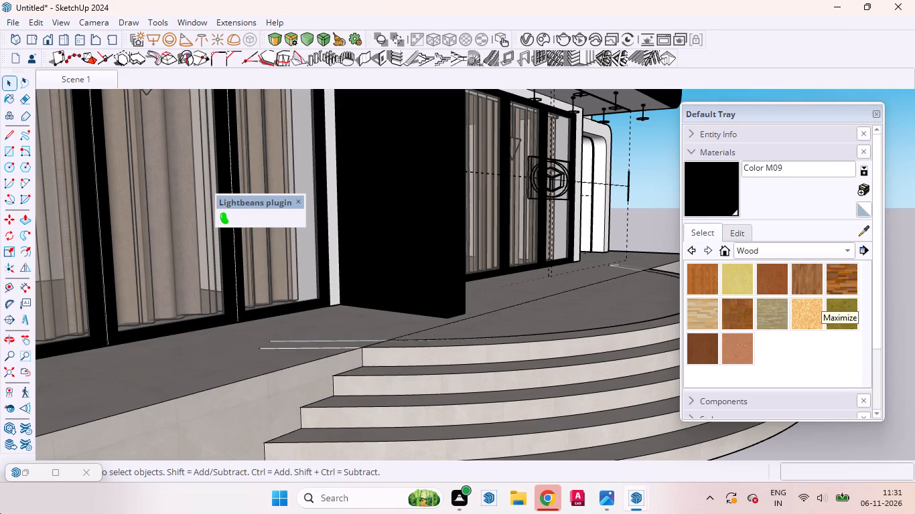
Select the side wall face at the corner where the top curved entrance step meets the porch floor.
scroll(0, 337, up, 11)
middle_drag(271, 385, 202, 426)
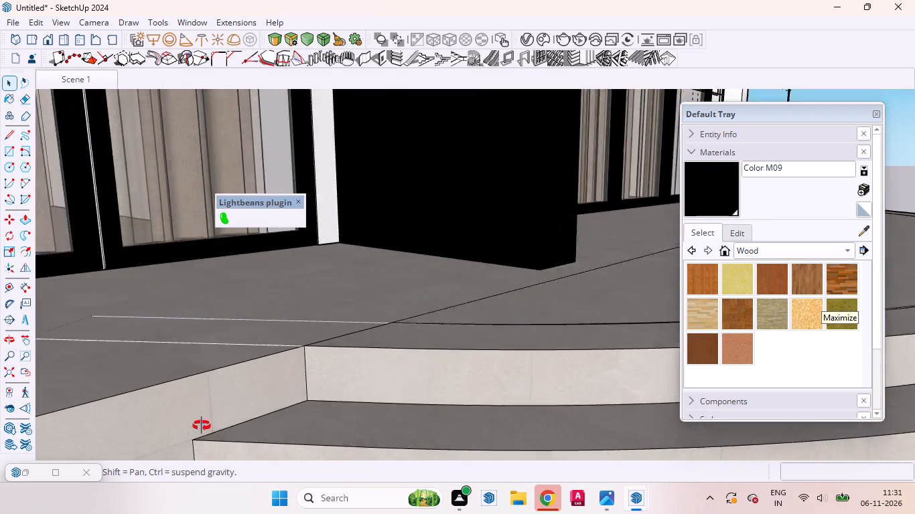
middle_drag(202, 426, 143, 503)
scroll(369, 266, up, 11)
scroll(257, 355, down, 11)
scroll(233, 341, up, 4)
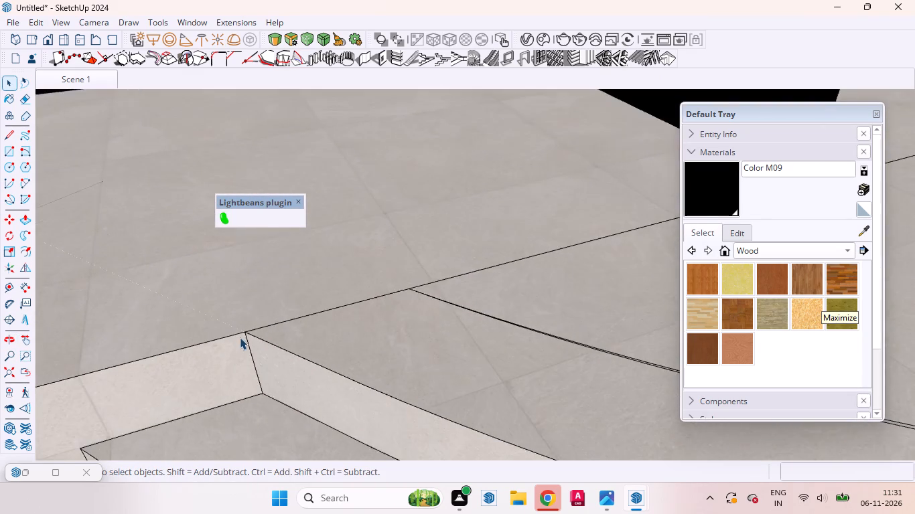
scroll(240, 337, up, 11)
click(210, 344)
click(194, 362)
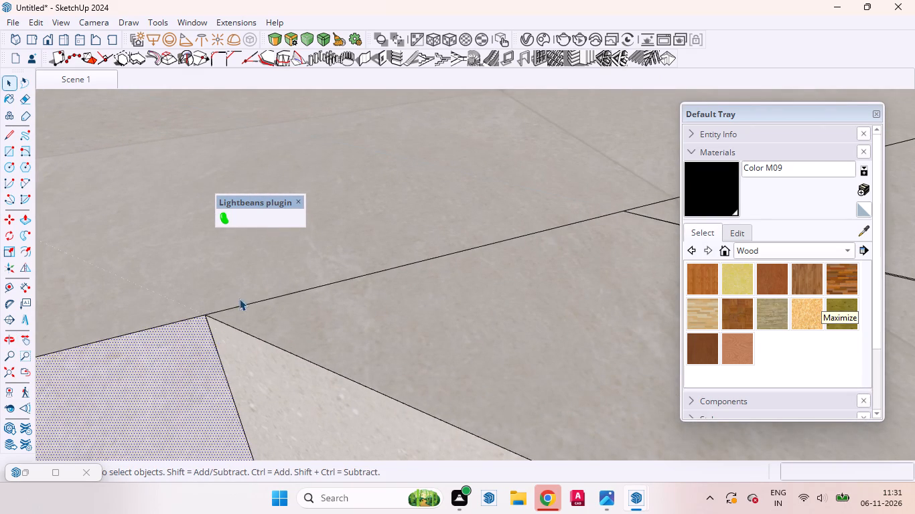
scroll(265, 257, down, 5)
scroll(259, 300, up, 3)
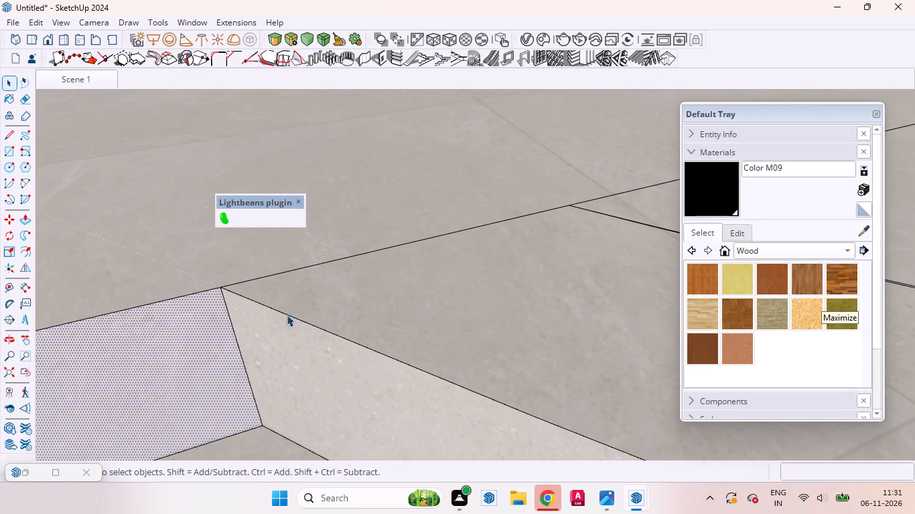
click(289, 315)
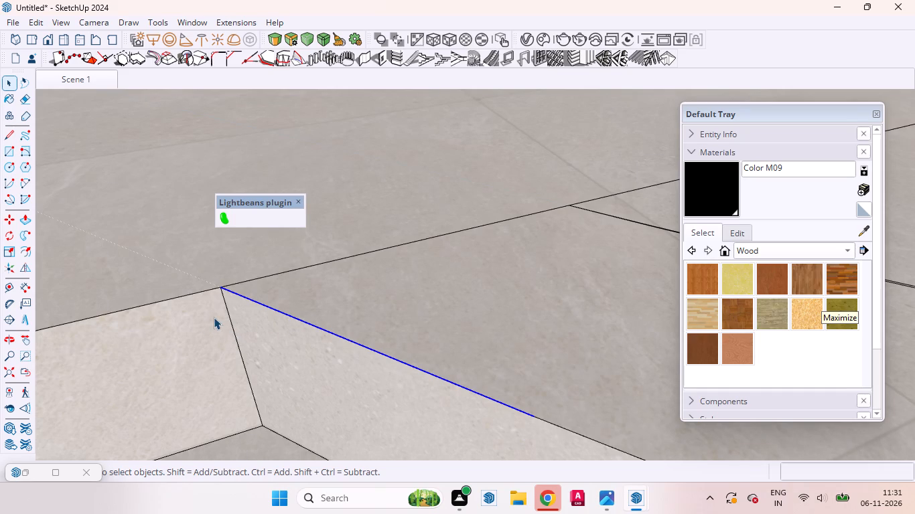
click(214, 317)
scroll(226, 304, up, 5)
middle_drag(228, 335, 192, 259)
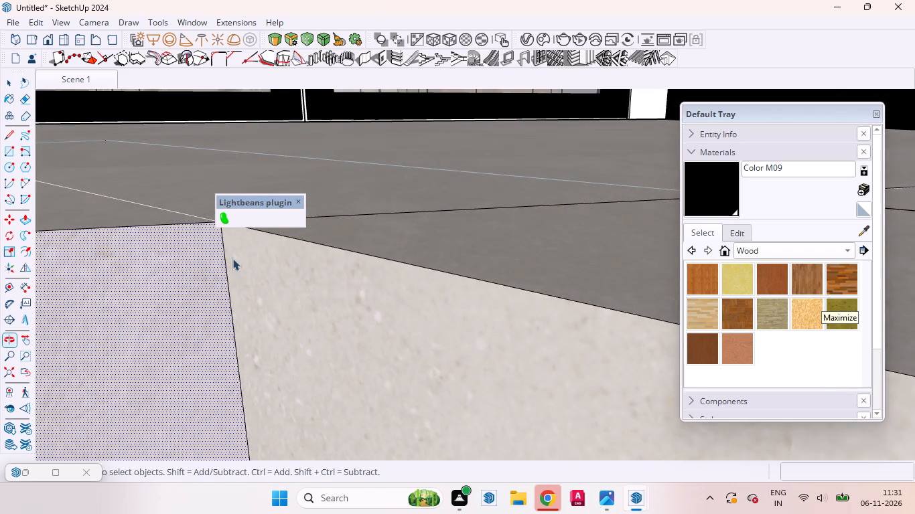
scroll(250, 376, down, 5)
scroll(235, 303, up, 5)
middle_drag(234, 303, 229, 276)
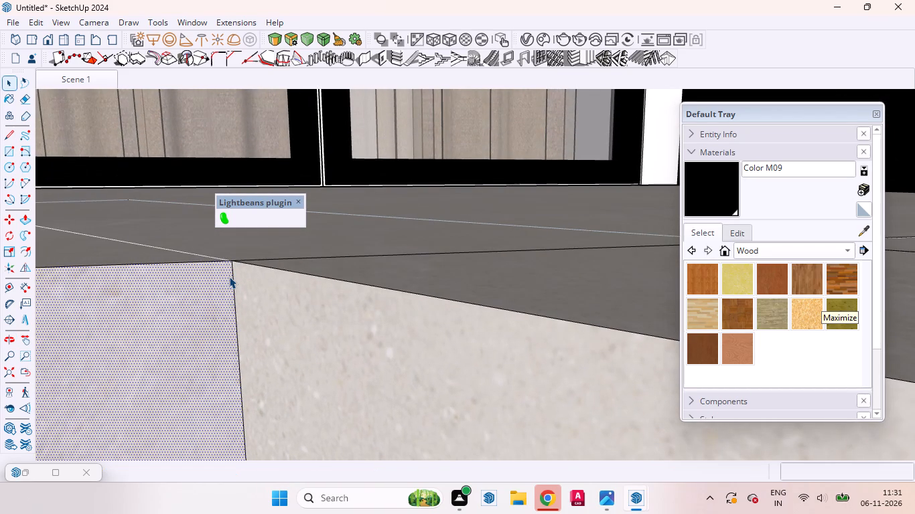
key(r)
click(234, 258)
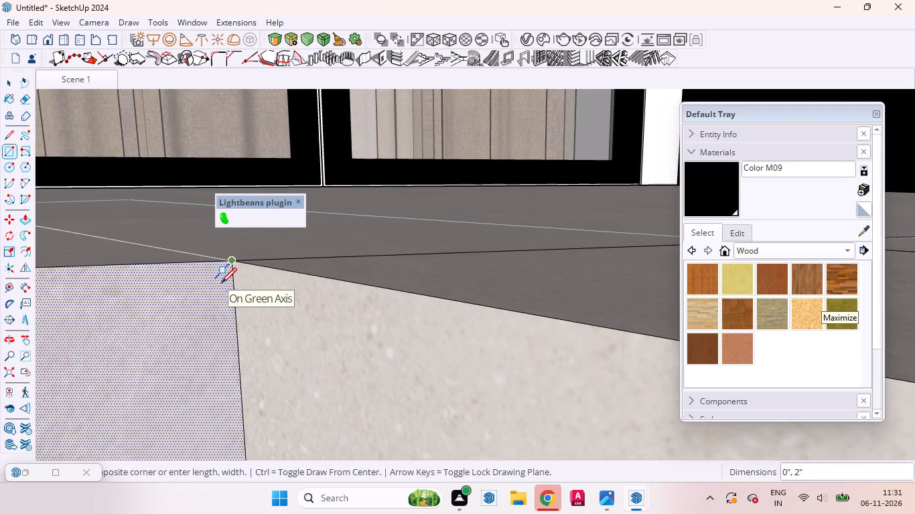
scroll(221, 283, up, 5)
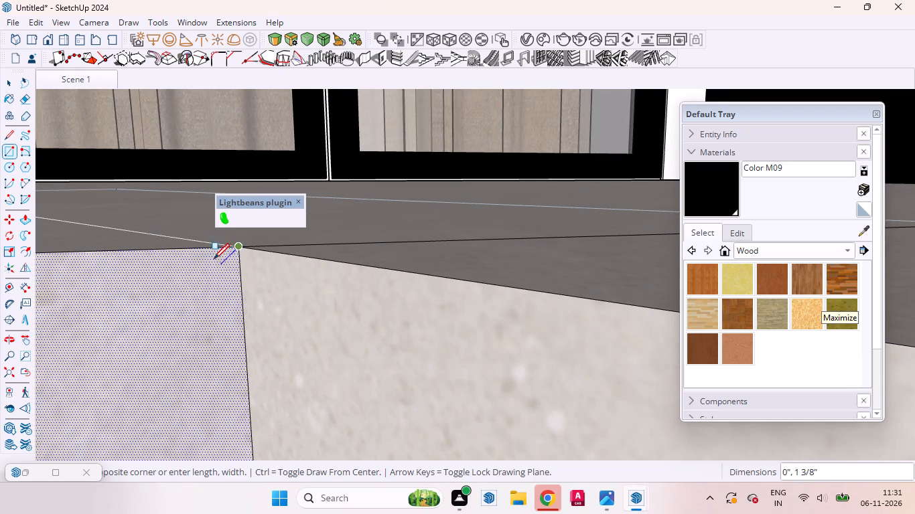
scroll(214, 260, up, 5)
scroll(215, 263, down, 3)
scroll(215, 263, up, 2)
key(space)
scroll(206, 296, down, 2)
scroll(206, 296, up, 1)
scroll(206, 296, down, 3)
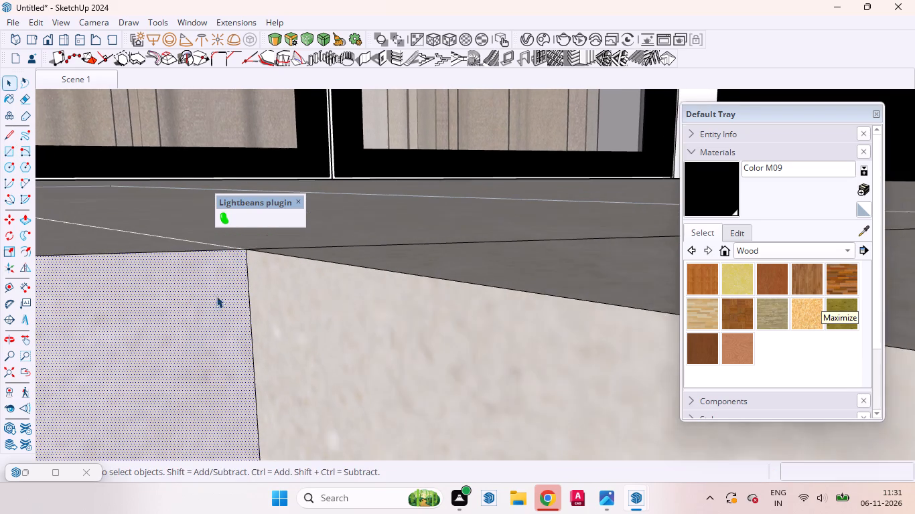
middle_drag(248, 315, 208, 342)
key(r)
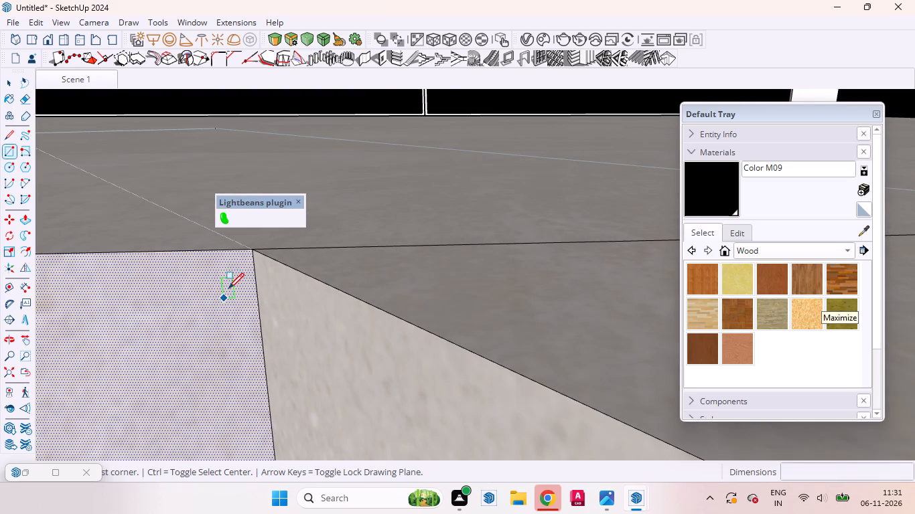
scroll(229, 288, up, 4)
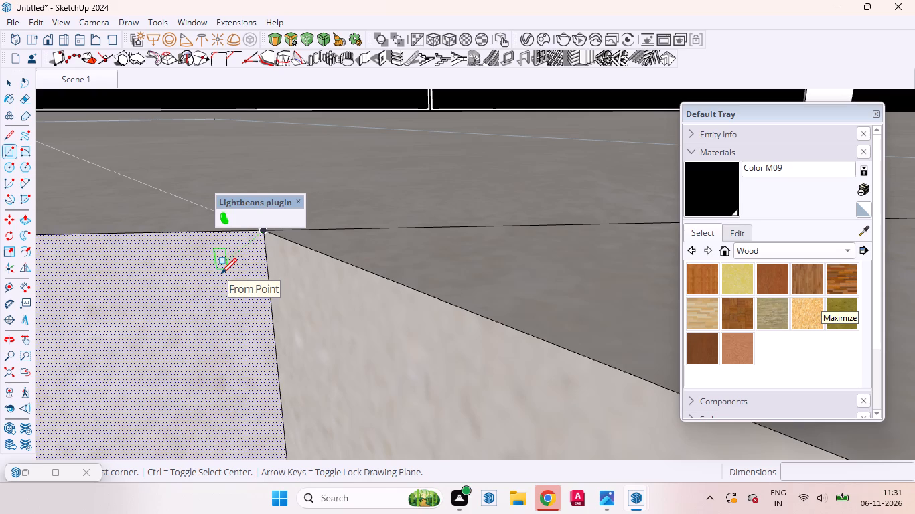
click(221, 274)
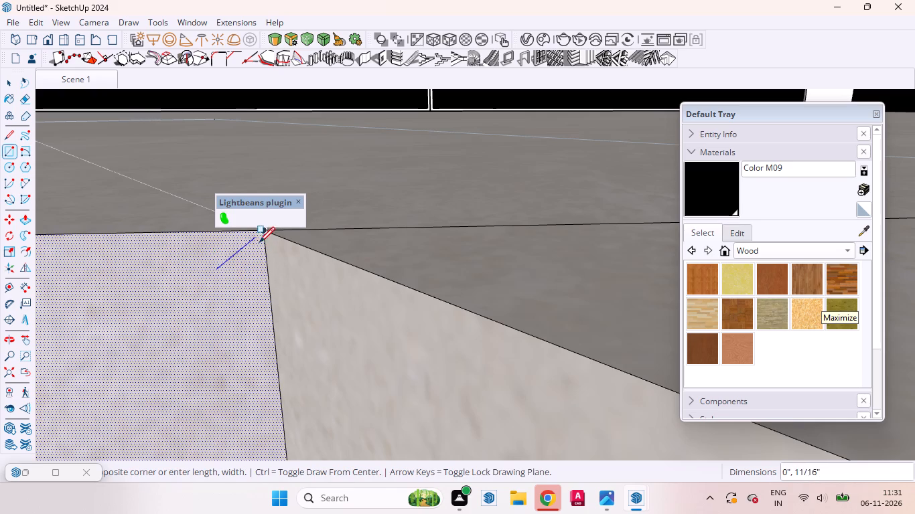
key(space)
Place a vertical guide 6" in from the vertical corner edge on the side wall face beside the top step.
scroll(273, 294, down, 18)
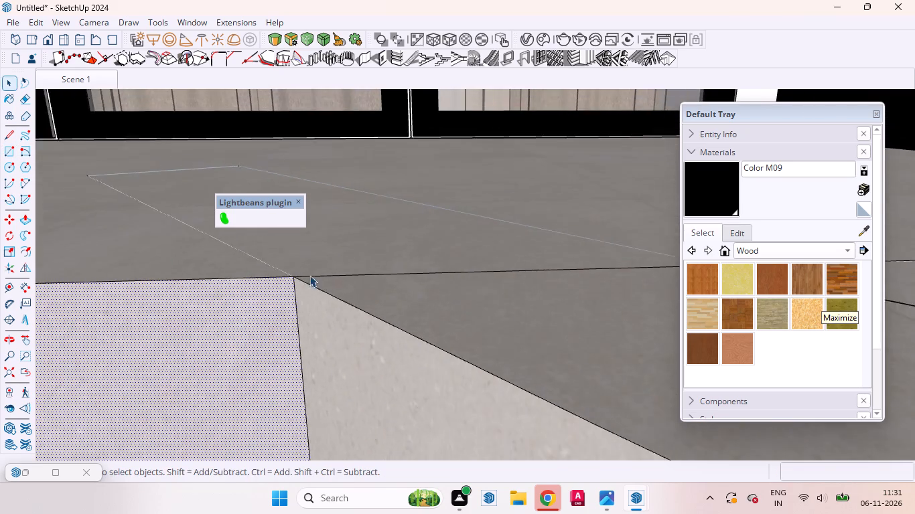
scroll(309, 275, down, 14)
middle_drag(291, 295, 509, 349)
scroll(153, 323, up, 6)
scroll(146, 333, down, 11)
middle_drag(262, 371, 259, 416)
scroll(257, 394, up, 9)
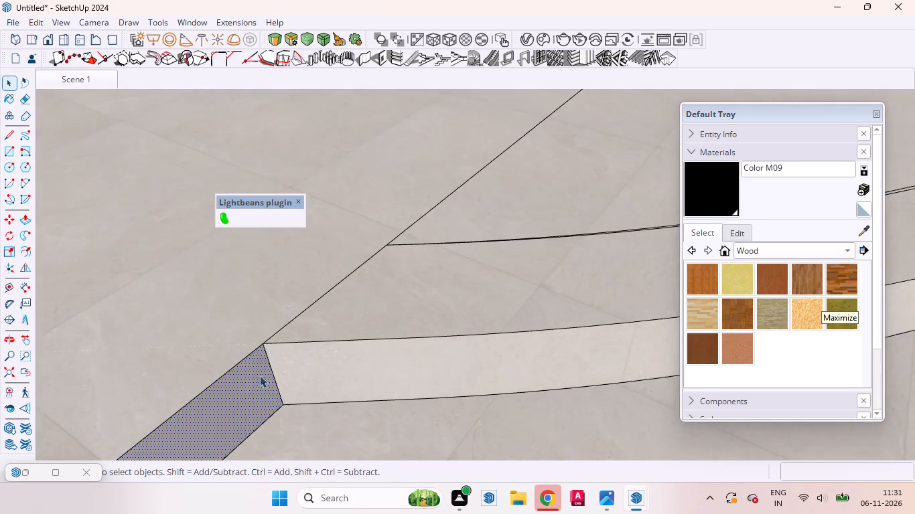
scroll(260, 375, up, 6)
key(t)
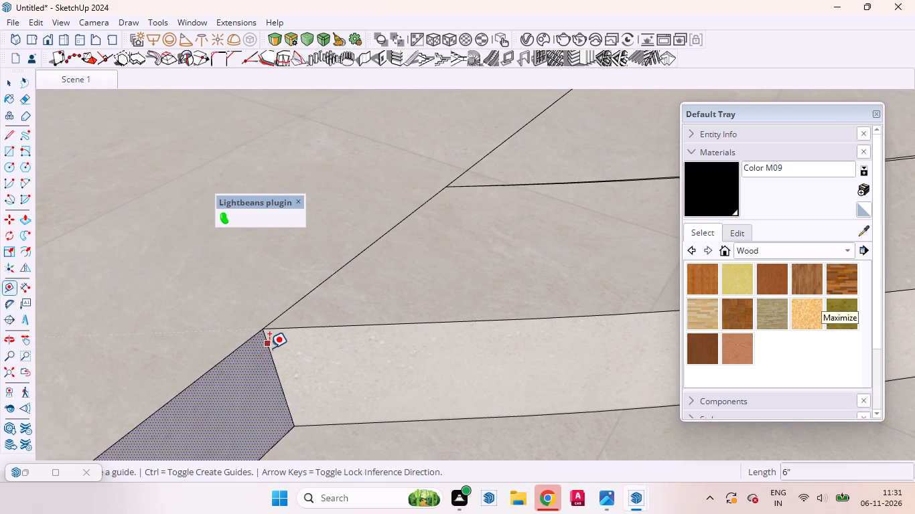
click(269, 348)
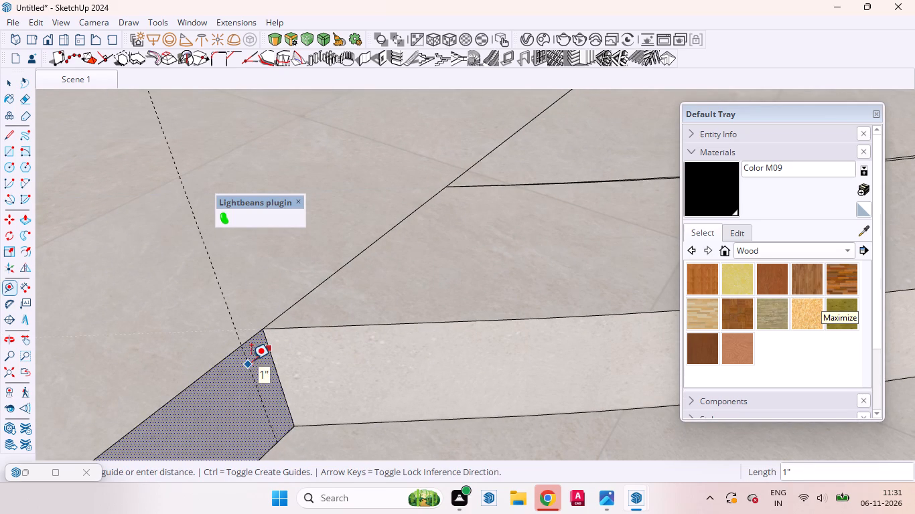
scroll(257, 352, up, 3)
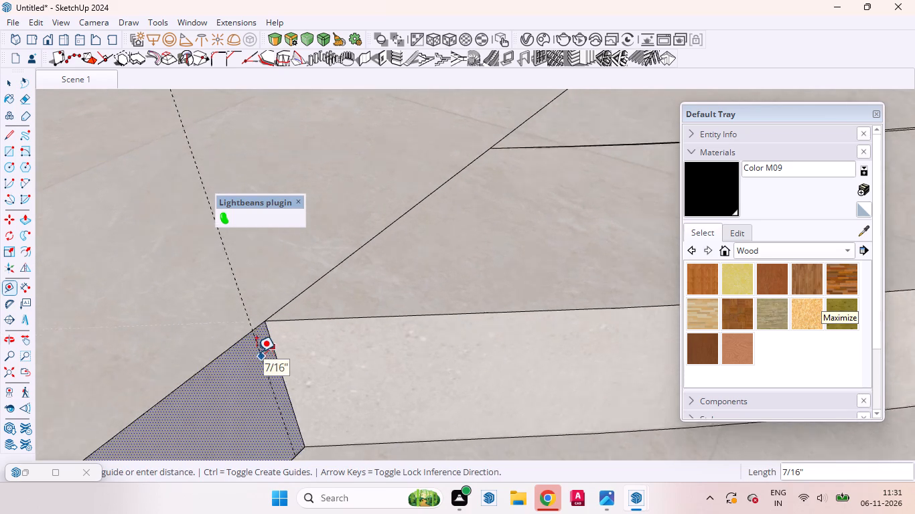
scroll(257, 352, up, 6)
key(6)
key(Return)
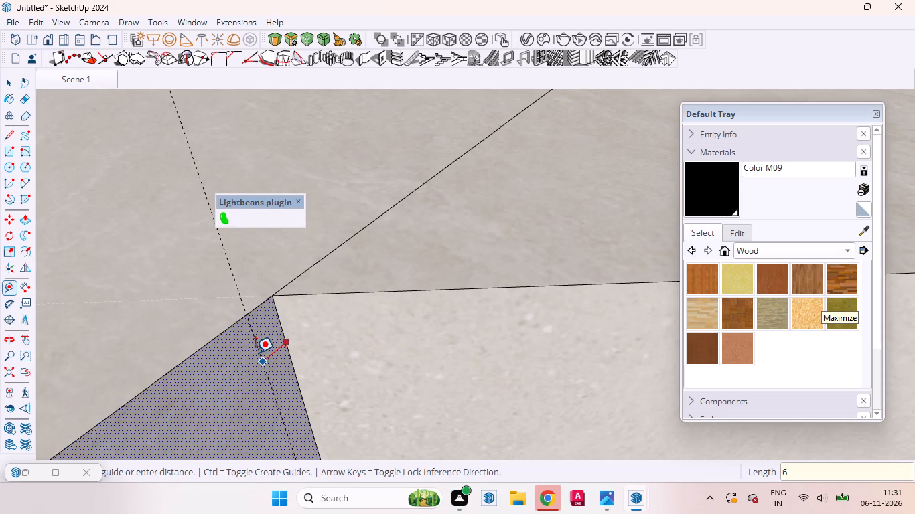
Place a second vertical guide 1" in from the same corner edge on the side wall face.
scroll(252, 343, up, 2)
scroll(252, 343, down, 1)
scroll(252, 343, up, 2)
scroll(263, 338, down, 20)
scroll(263, 338, down, 1)
scroll(299, 293, down, 5)
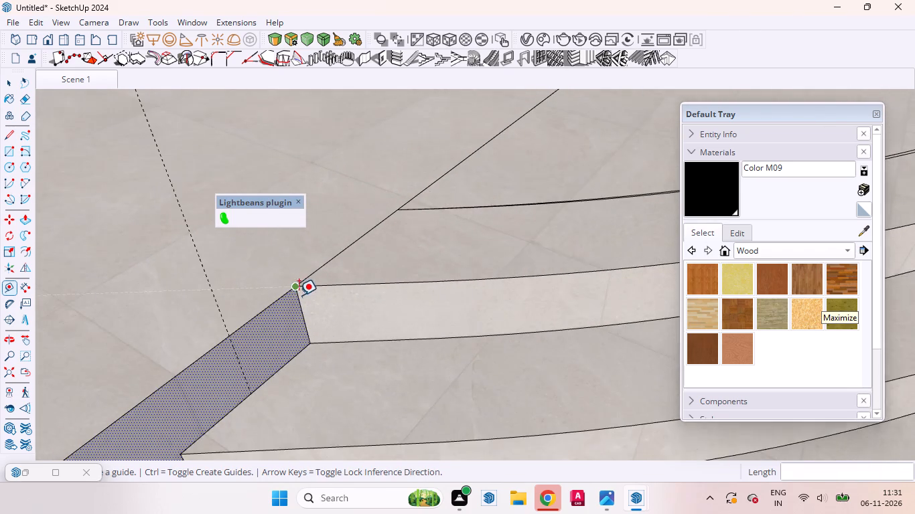
middle_drag(279, 352, 164, 310)
scroll(407, 372, down, 5)
scroll(337, 282, up, 8)
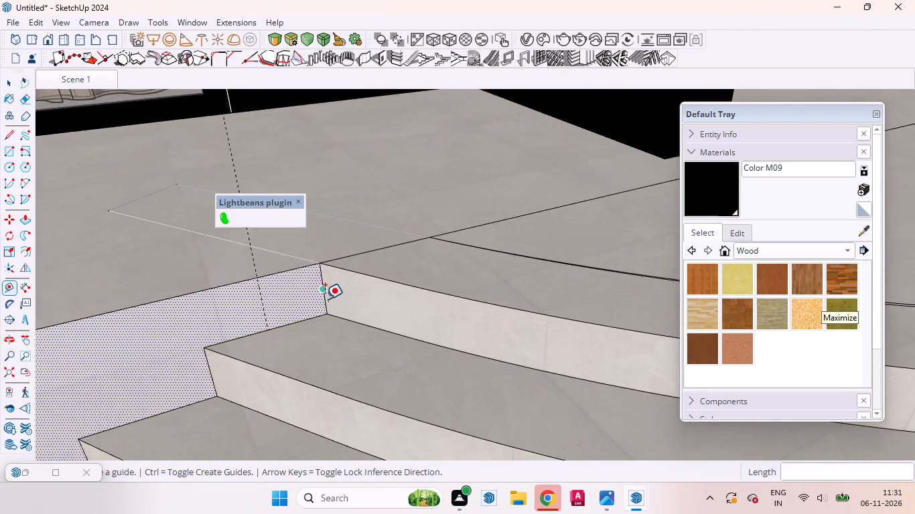
scroll(325, 299, up, 2)
click(322, 280)
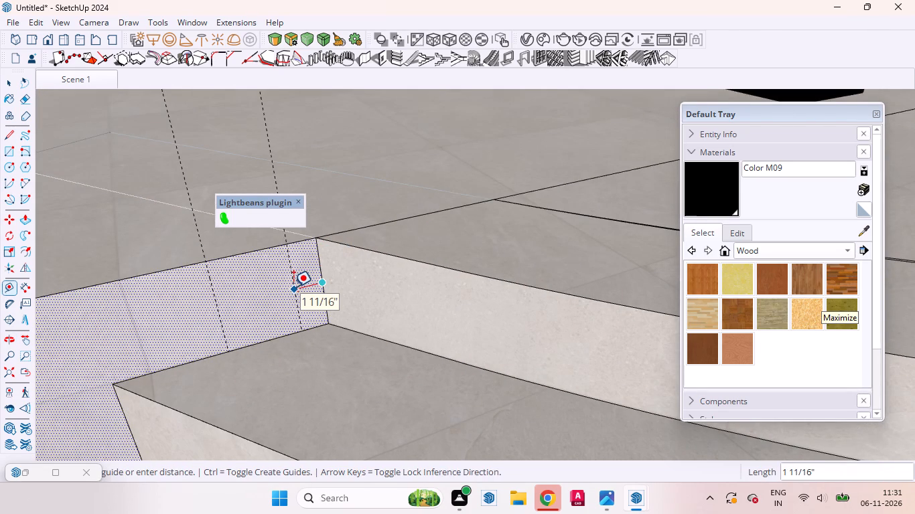
key(1)
key(Return)
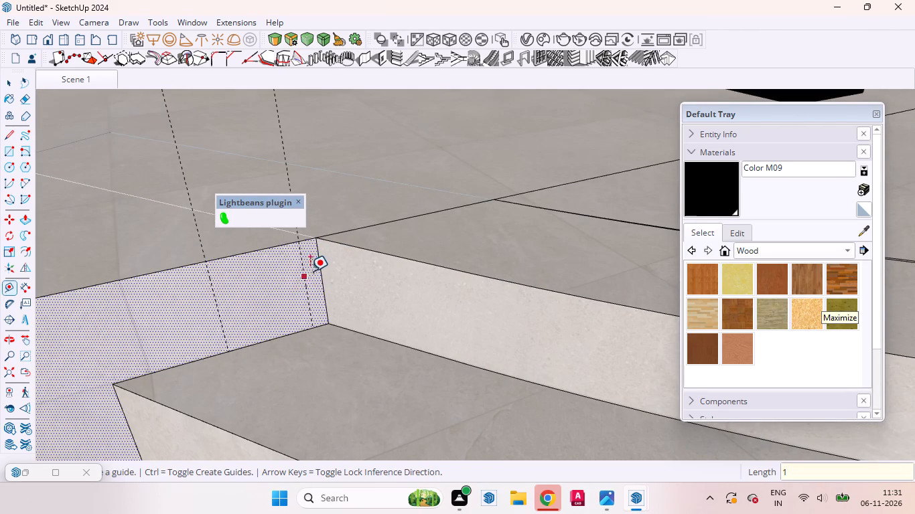
Place a guide 1" below the top edge of the side wall face near the step corner.
scroll(310, 266, up, 10)
scroll(328, 353, down, 5)
scroll(309, 303, up, 12)
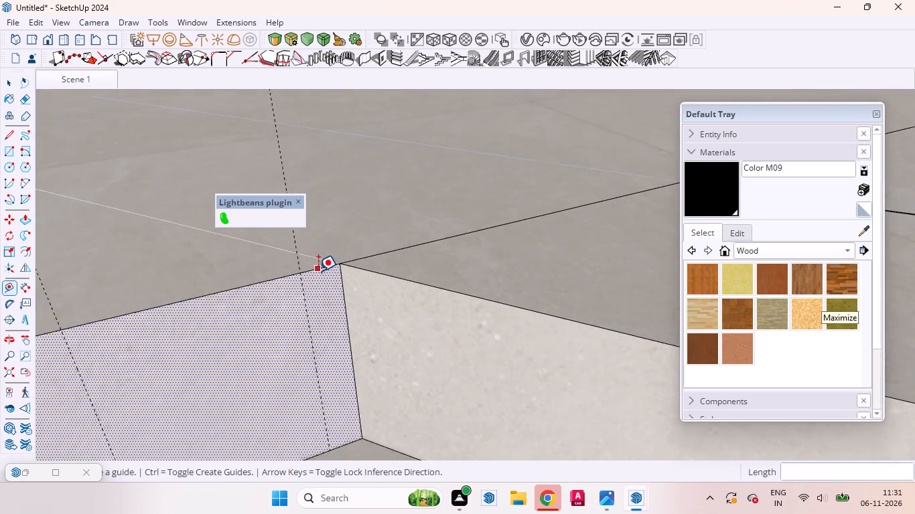
scroll(318, 271, up, 2)
click(318, 269)
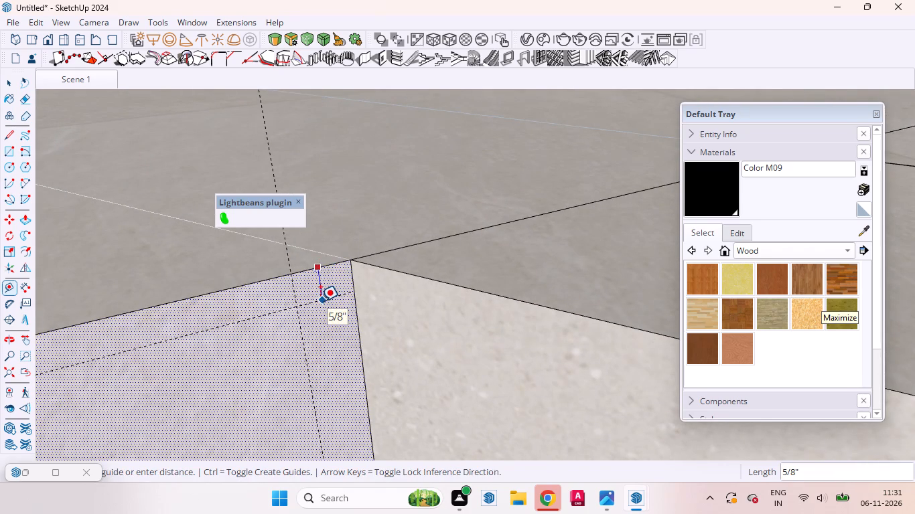
key(1)
key(Return)
key(space)
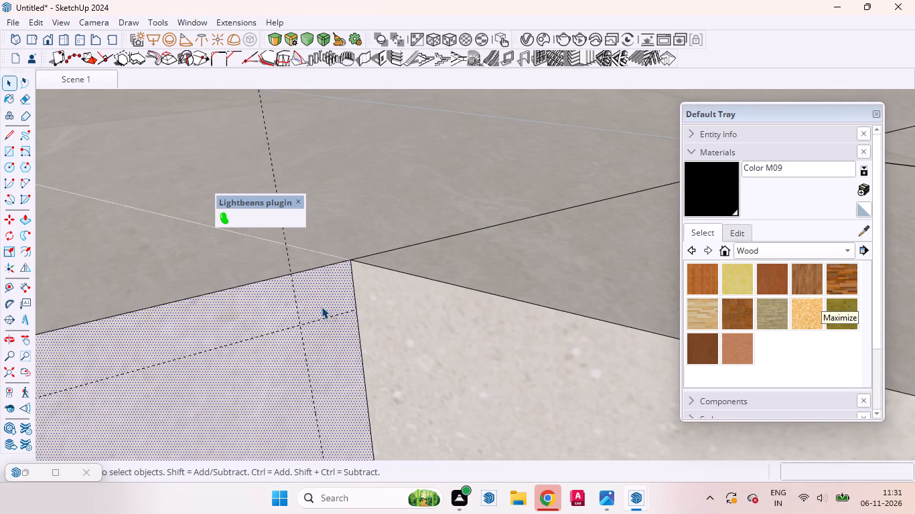
Draw a 1" by 1" square on the side wall face between the guides and the top step's corner.
key(r)
click(301, 323)
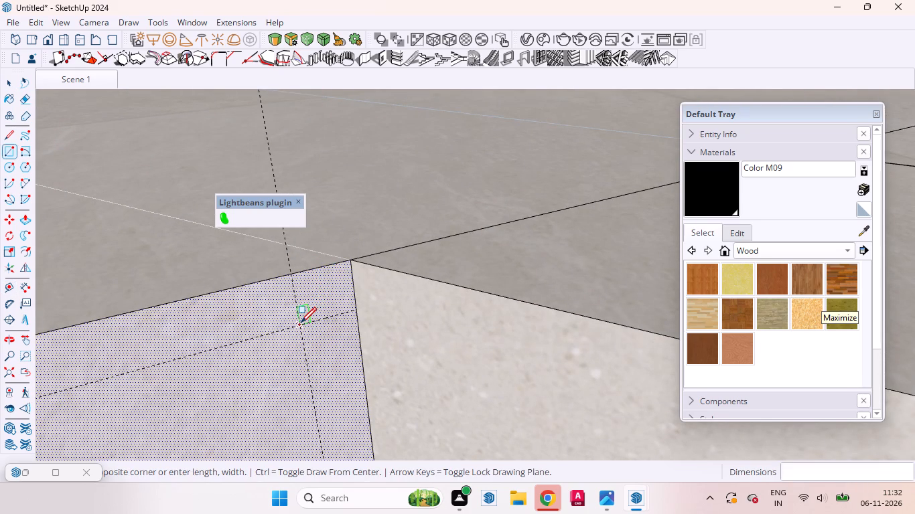
click(344, 266)
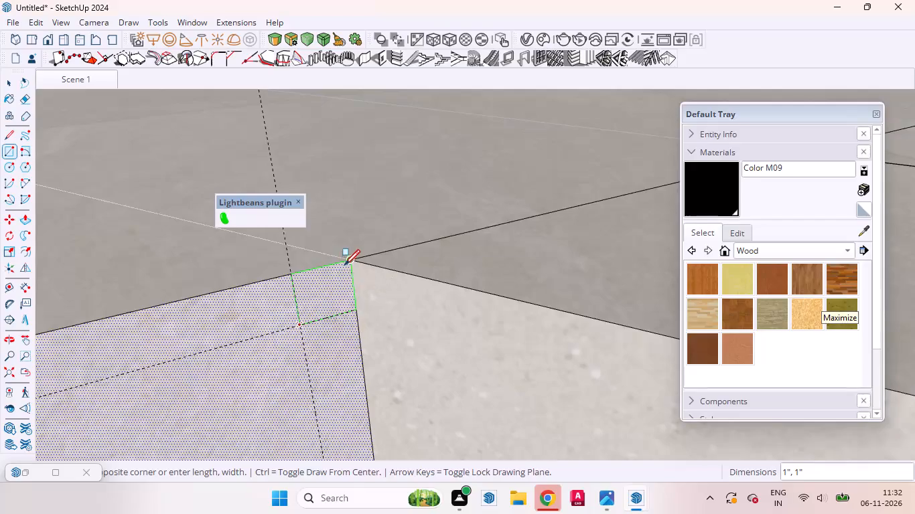
key(space)
Select the first segments of the top step's curved front edge, starting at the corner beside the 1" square profile.
scroll(303, 297, down, 8)
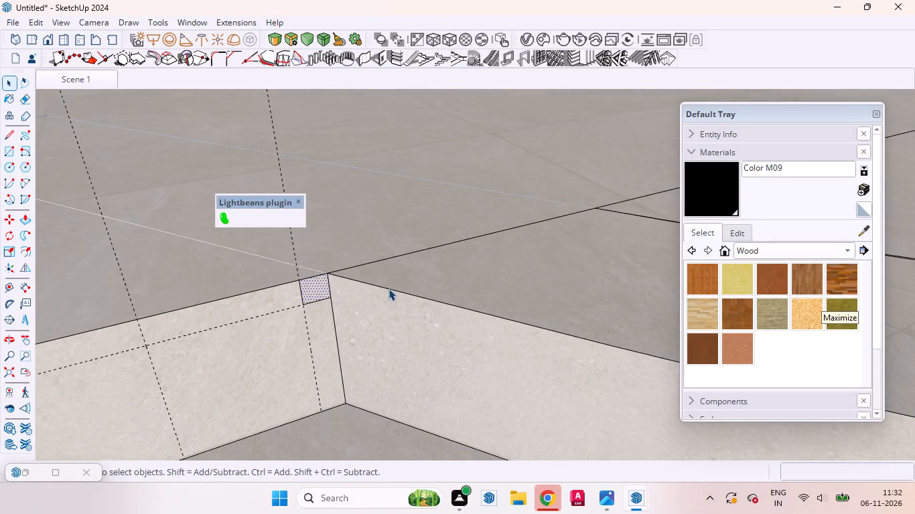
click(389, 288)
scroll(133, 236, down, 12)
scroll(285, 277, up, 1)
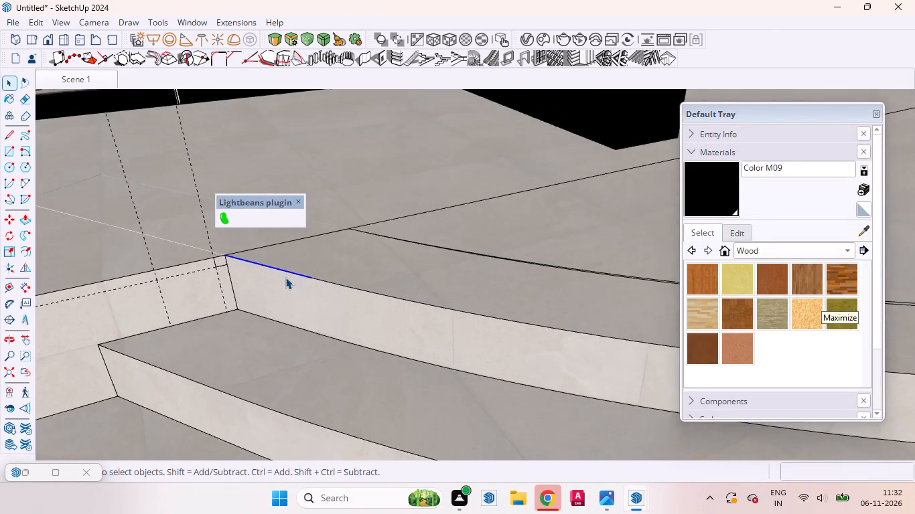
scroll(285, 277, up, 6)
ctrl+click(336, 280)
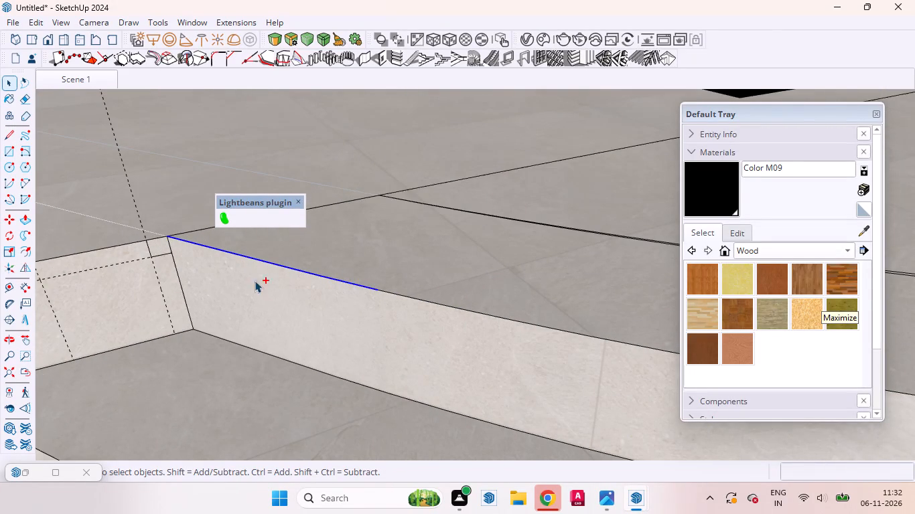
ctrl+scroll(236, 276, down, 1)
ctrl+scroll(236, 276, up, 1)
ctrl+scroll(236, 276, down, 4)
ctrl+click(344, 288)
ctrl+scroll(239, 292, down, 5)
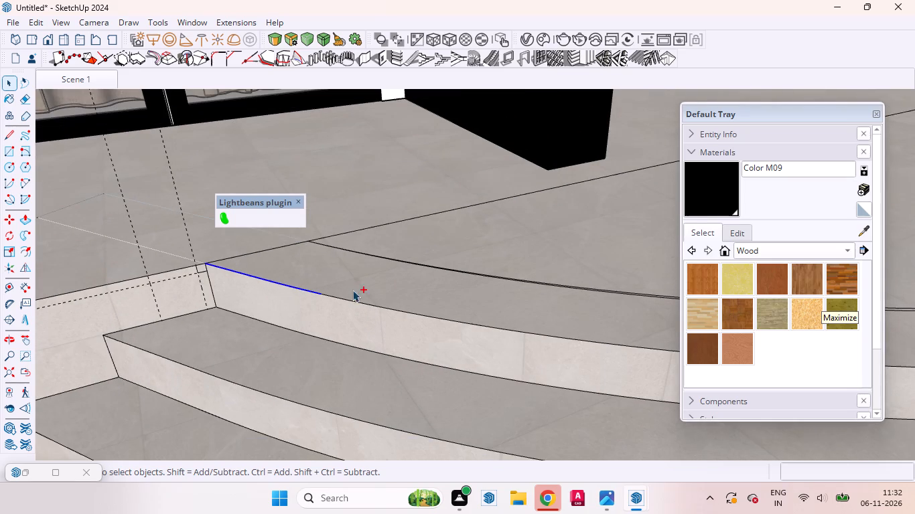
ctrl+click(350, 301)
ctrl+click(336, 298)
ctrl+click(389, 309)
ctrl+scroll(217, 282, down, 4)
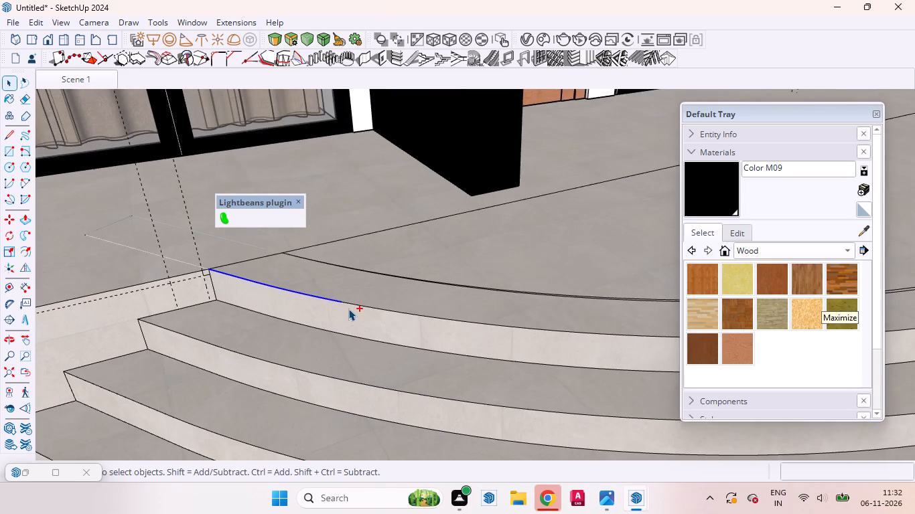
ctrl+scroll(348, 309, up, 4)
ctrl+click(346, 301)
ctrl+click(369, 305)
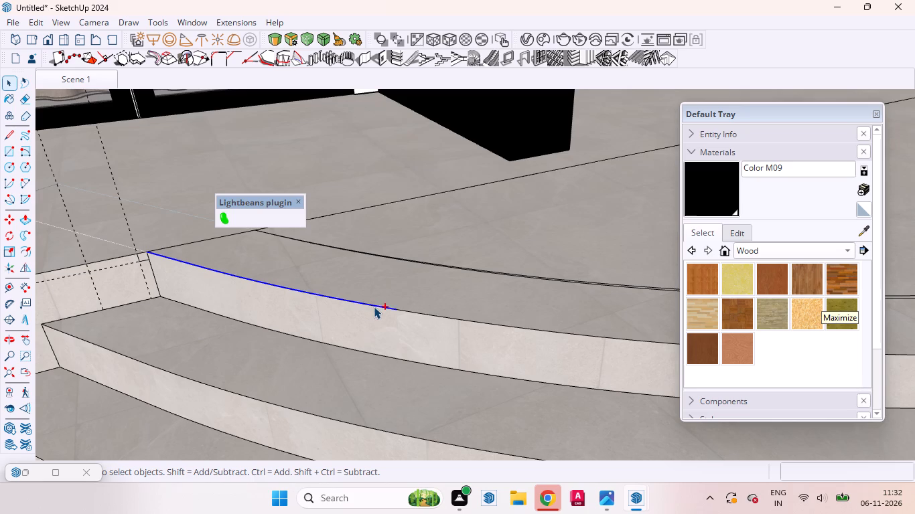
ctrl+click(407, 311)
ctrl+scroll(134, 298, down, 10)
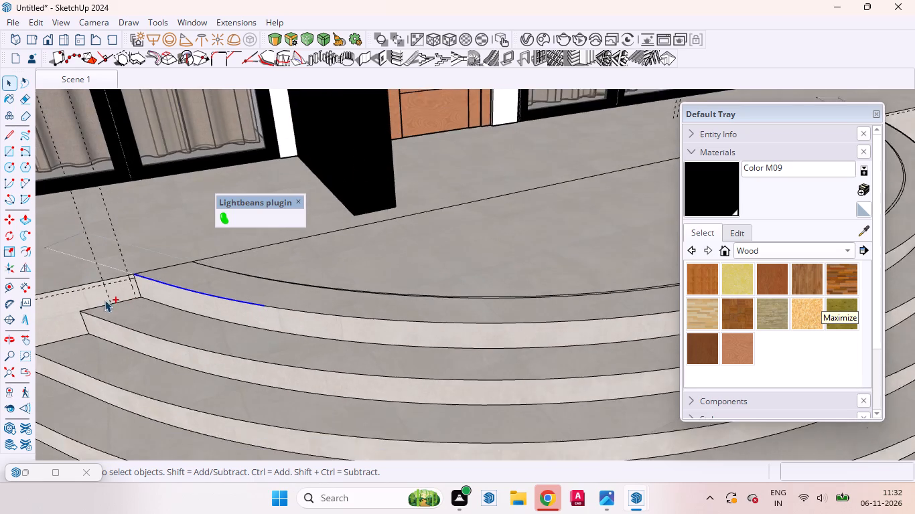
ctrl+scroll(305, 323, up, 8)
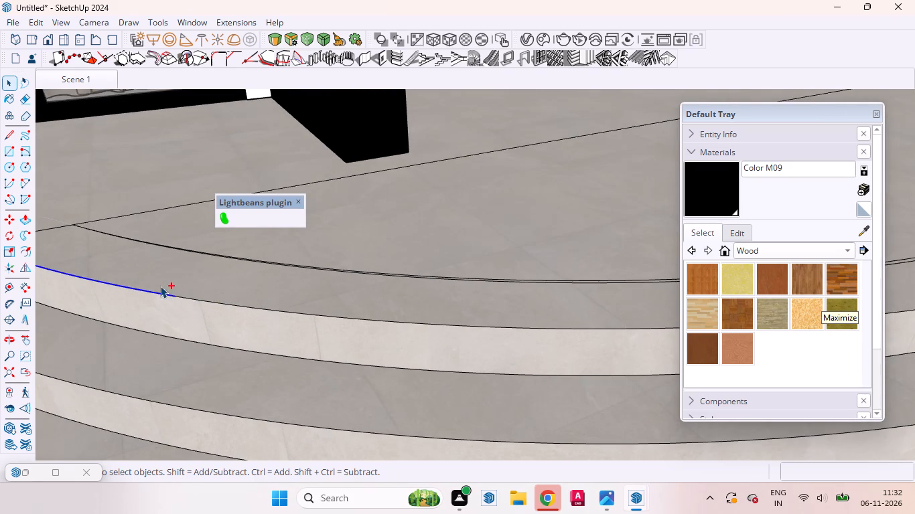
Extend the curved top-edge selection toward the entrance and deselect the stray segments on the riser's lower edge.
ctrl+drag(160, 286, 439, 351)
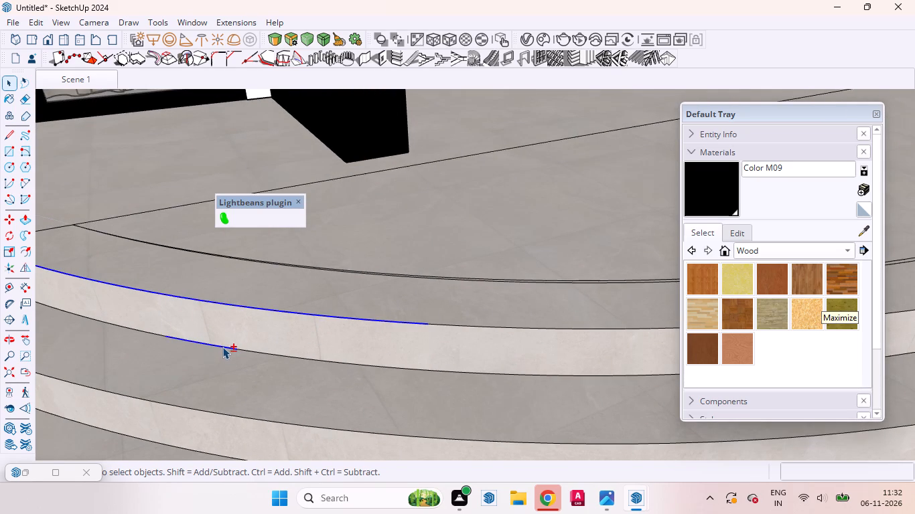
shift+click(222, 347)
shift+click(206, 344)
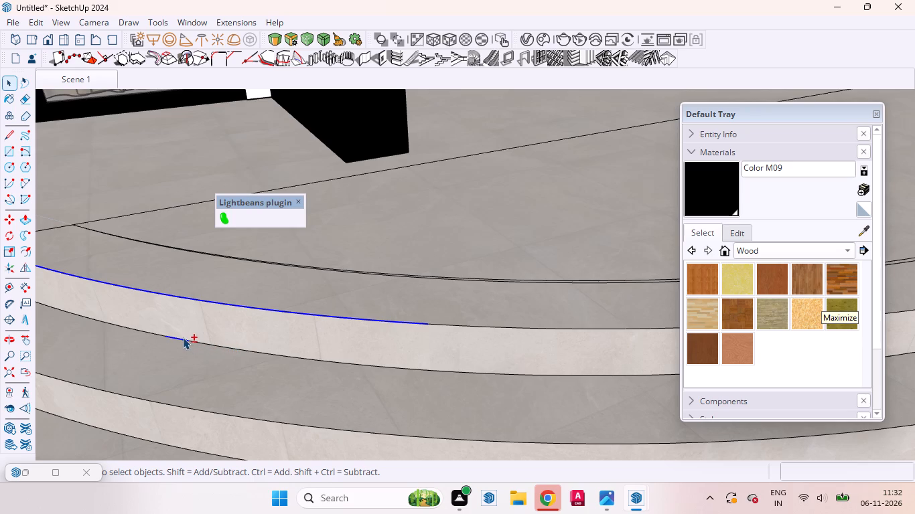
shift+click(182, 339)
Add the top step's curved front-edge segments running past the black column toward the front door to the selection.
scroll(173, 333, down, 10)
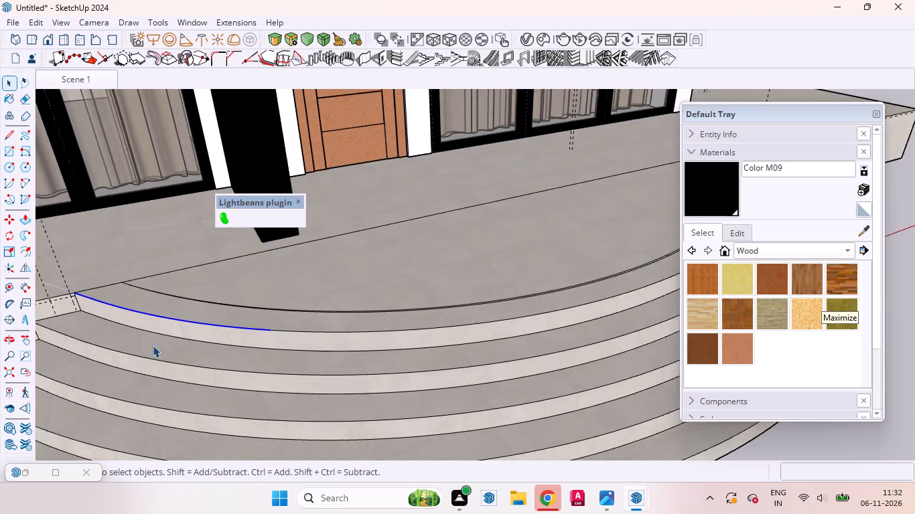
scroll(153, 345, down, 3)
scroll(171, 345, up, 1)
scroll(173, 345, down, 5)
middle_drag(326, 355, 249, 339)
ctrl+scroll(255, 311, up, 9)
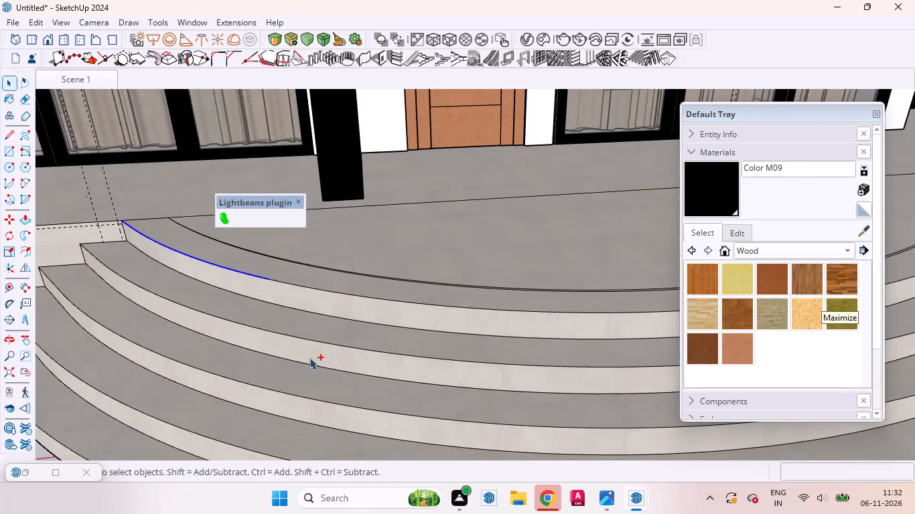
ctrl+scroll(309, 388, down, 6)
ctrl+middle_drag(275, 356, 298, 282)
ctrl+scroll(282, 301, up, 15)
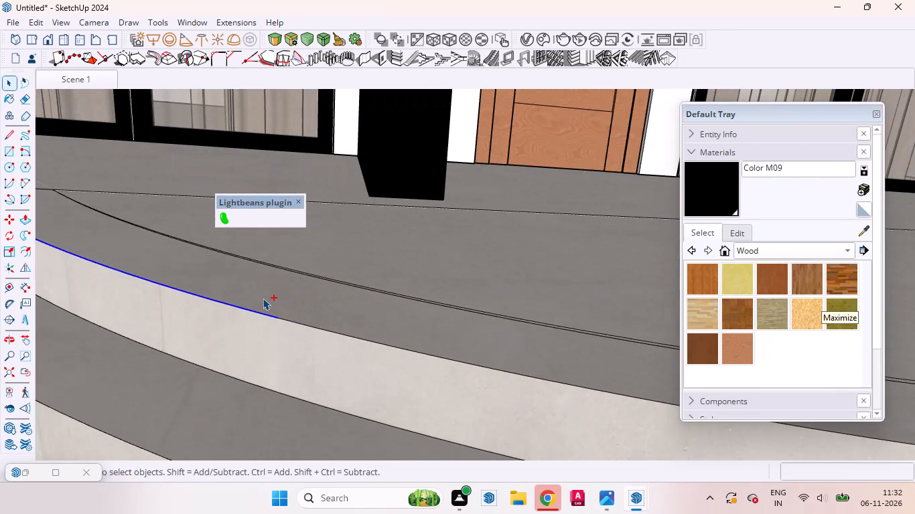
ctrl+drag(260, 295, 466, 389)
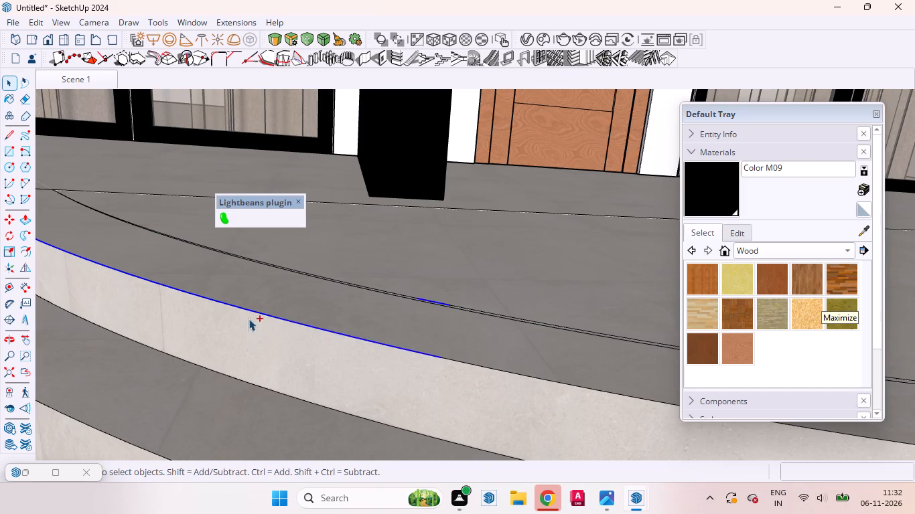
ctrl+scroll(202, 296, down, 4)
ctrl+scroll(427, 307, up, 4)
ctrl+scroll(302, 311, down, 11)
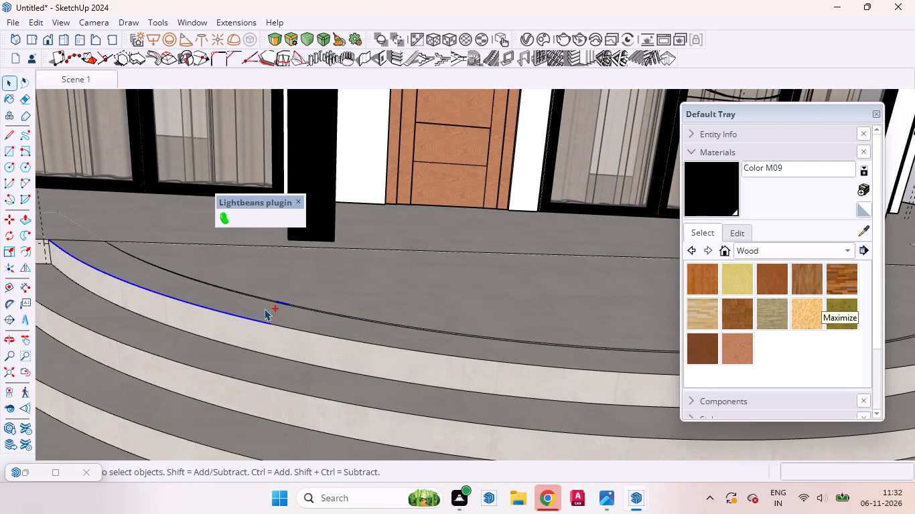
ctrl+drag(253, 313, 364, 364)
ctrl+scroll(191, 288, down, 10)
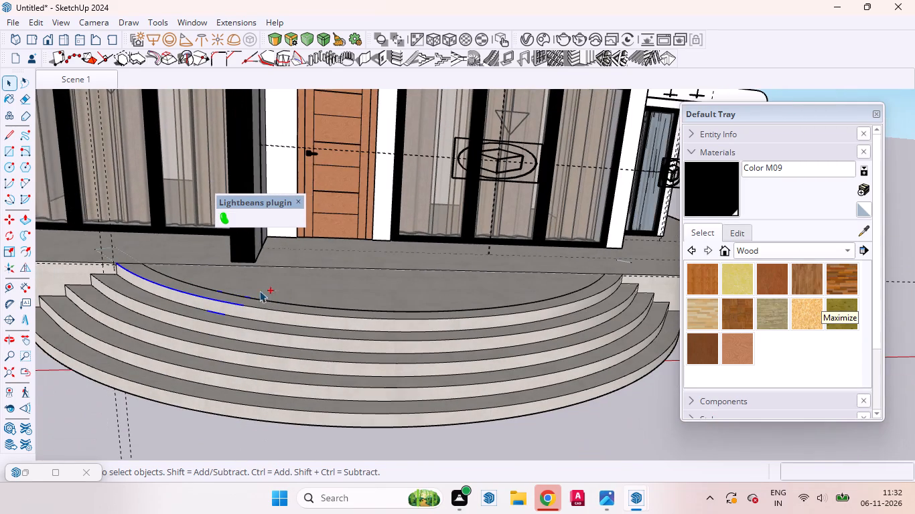
ctrl+drag(234, 282, 431, 317)
ctrl+drag(431, 317, 425, 314)
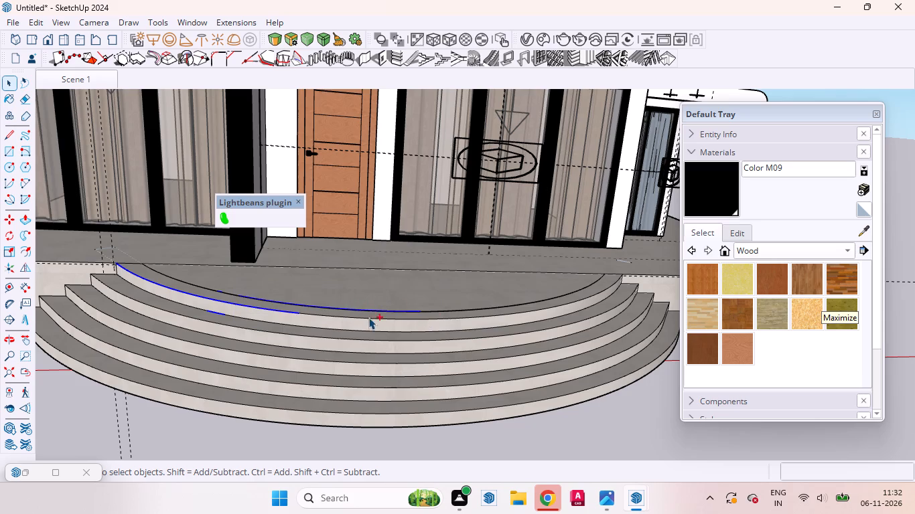
Continue adding consecutive segments of the top step's curved front edge in front of the wooden door to the selection.
ctrl+scroll(296, 323, down, 5)
ctrl+scroll(313, 319, up, 14)
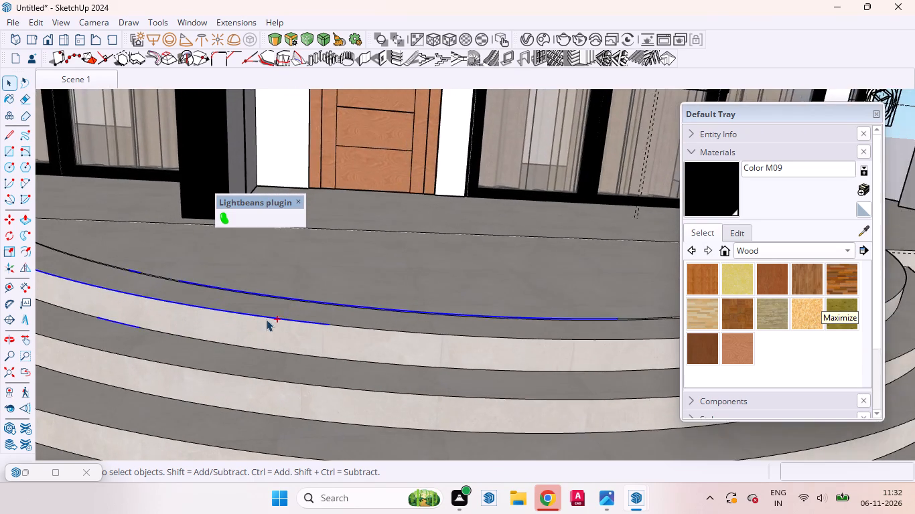
ctrl+scroll(254, 323, down, 11)
ctrl+drag(264, 308, 351, 335)
ctrl+scroll(311, 334, down, 10)
ctrl+scroll(329, 335, up, 7)
ctrl+scroll(326, 343, down, 1)
ctrl+scroll(326, 343, up, 2)
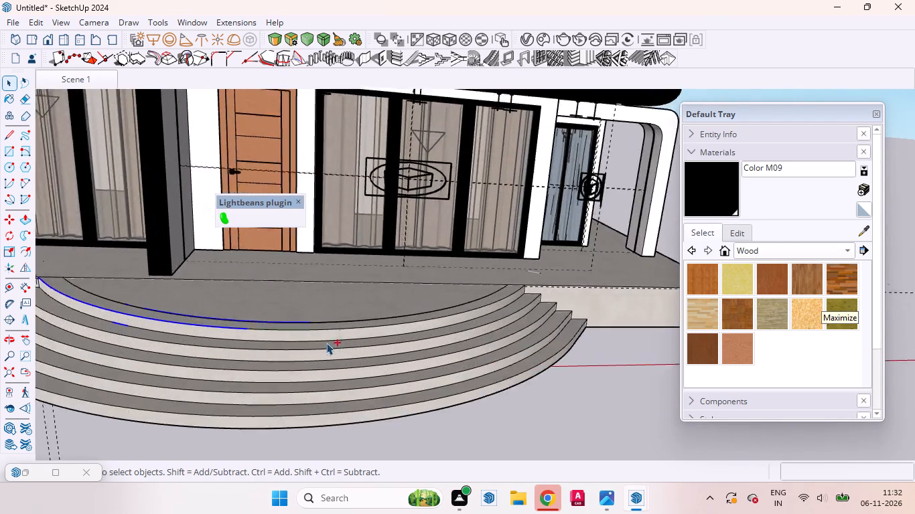
ctrl+scroll(326, 343, up, 1)
ctrl+scroll(314, 341, down, 3)
ctrl+middle_drag(326, 349, 287, 341)
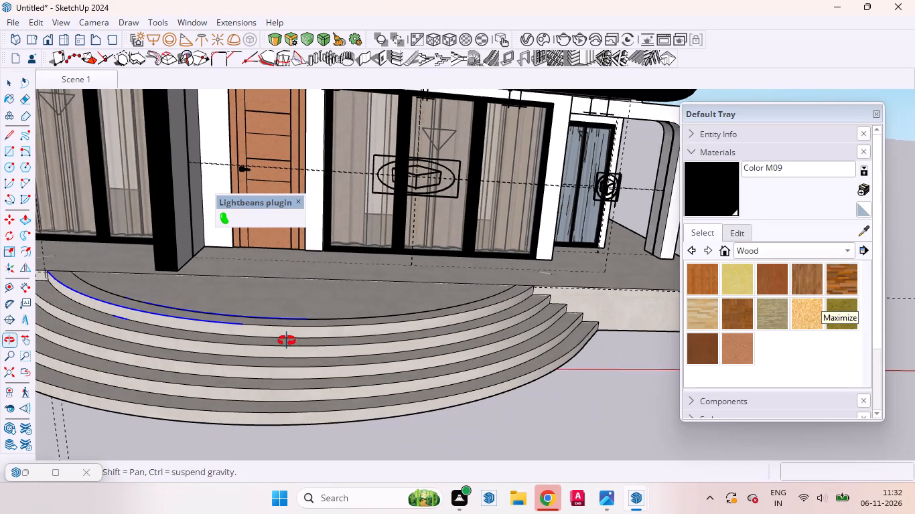
ctrl+middle_drag(287, 341, 249, 339)
ctrl+scroll(234, 313, up, 13)
ctrl+drag(261, 310, 314, 329)
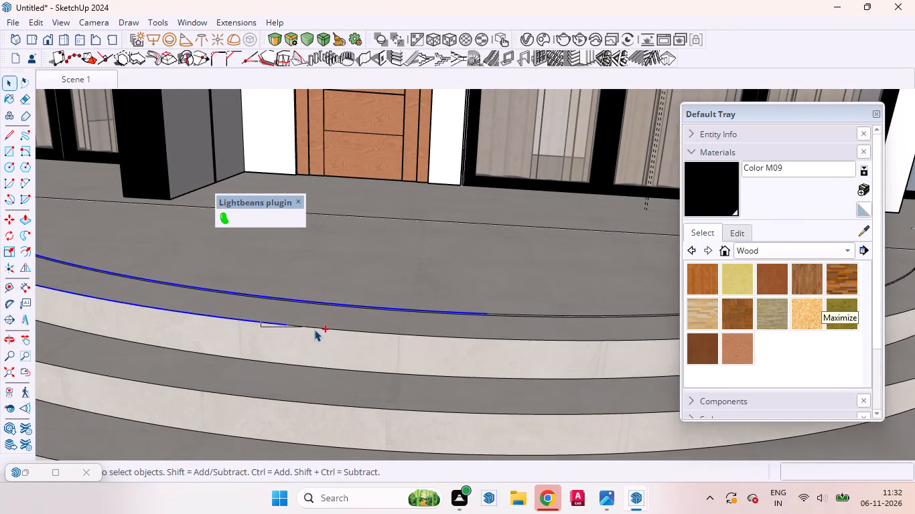
ctrl+drag(314, 329, 359, 347)
ctrl+scroll(214, 307, down, 7)
ctrl+drag(279, 313, 279, 313)
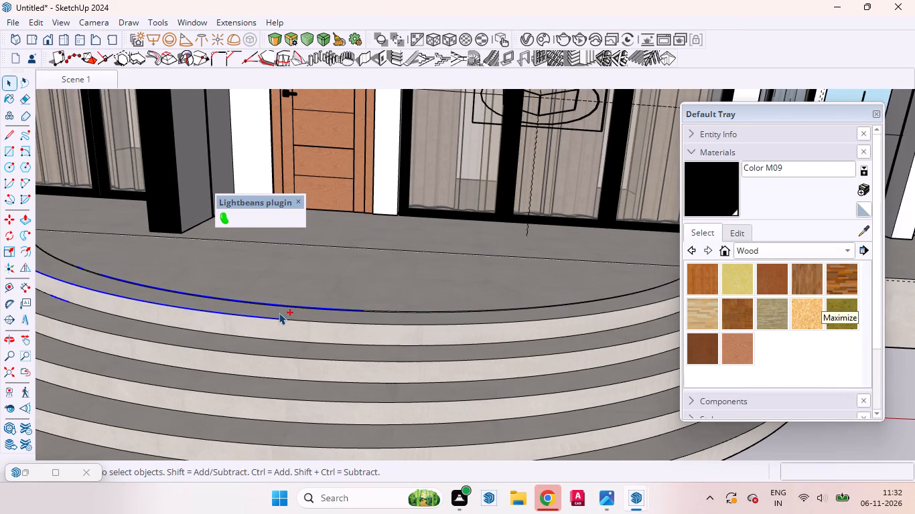
ctrl+drag(279, 313, 337, 333)
ctrl+middle_drag(377, 319, 275, 313)
ctrl+drag(303, 312, 334, 315)
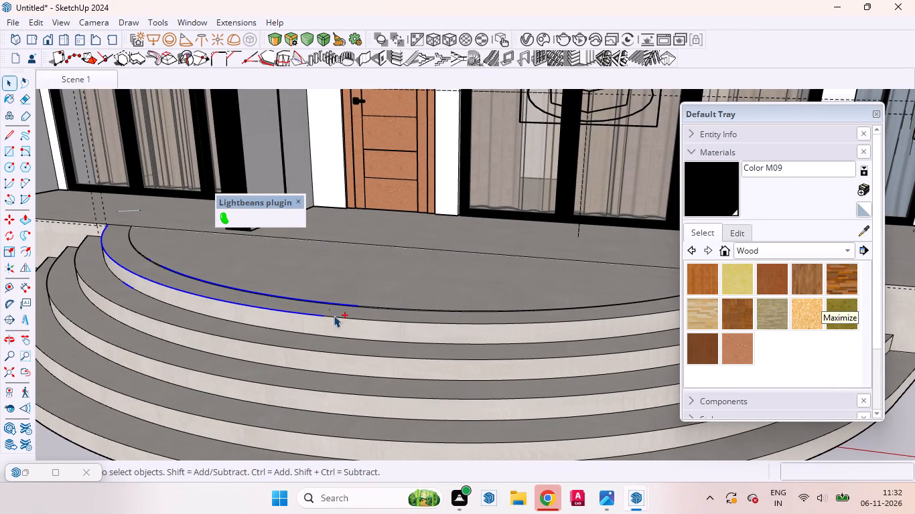
ctrl+drag(334, 315, 380, 326)
Extend the top-edge selection across the middle of the curve, from the door toward the glazed panels.
ctrl+scroll(305, 311, down, 5)
ctrl+scroll(433, 315, up, 9)
ctrl+scroll(324, 322, down, 2)
ctrl+scroll(324, 322, up, 6)
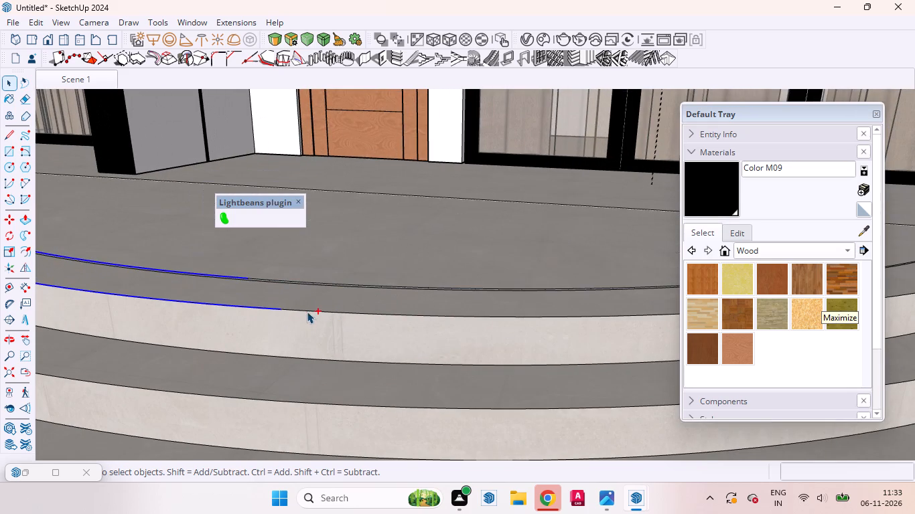
ctrl+drag(277, 299, 370, 331)
ctrl+scroll(244, 301, down, 5)
ctrl+drag(293, 300, 315, 311)
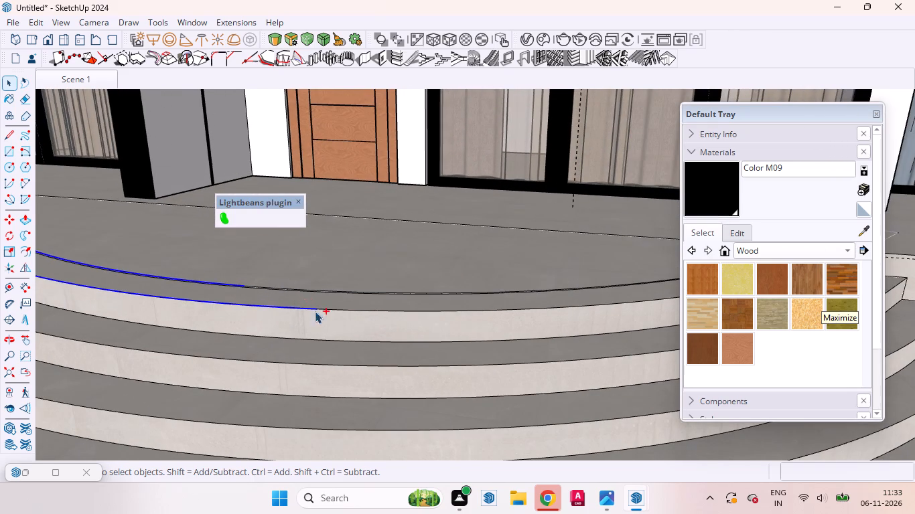
ctrl+drag(315, 311, 395, 321)
ctrl+scroll(285, 308, down, 5)
ctrl+drag(340, 301, 427, 330)
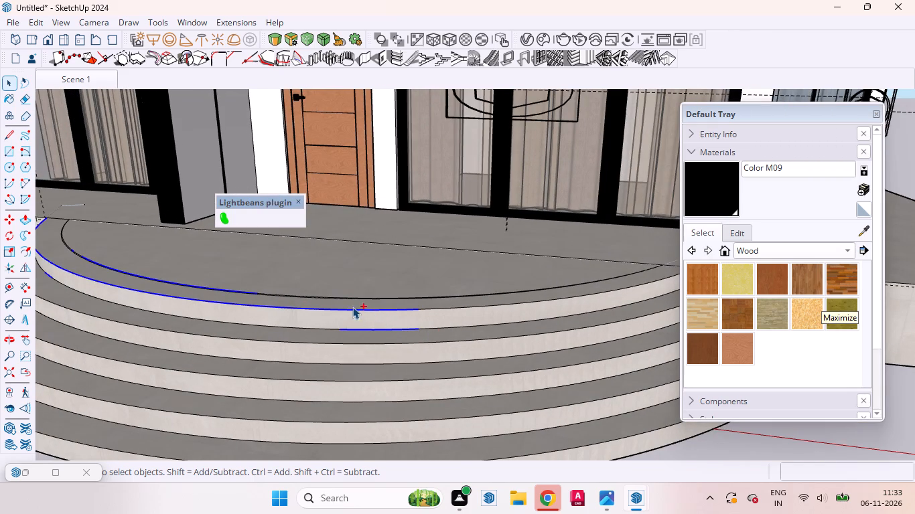
ctrl+drag(411, 302, 468, 311)
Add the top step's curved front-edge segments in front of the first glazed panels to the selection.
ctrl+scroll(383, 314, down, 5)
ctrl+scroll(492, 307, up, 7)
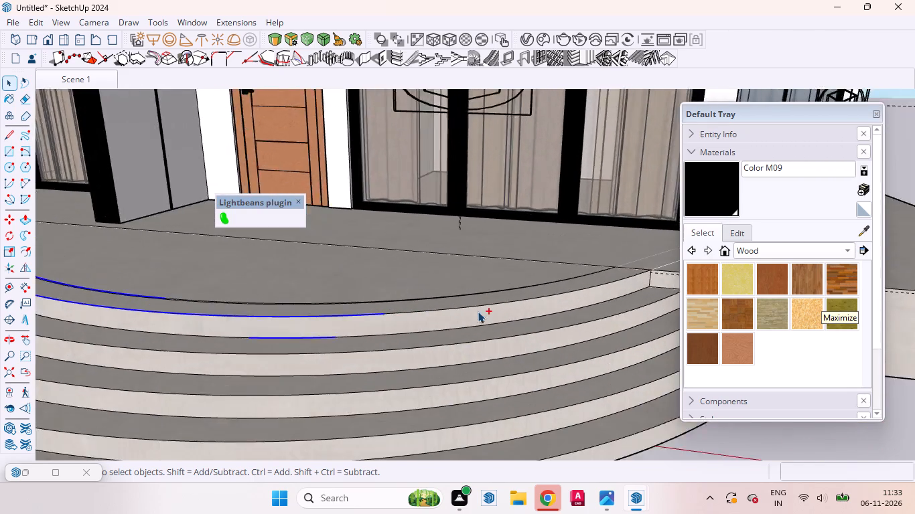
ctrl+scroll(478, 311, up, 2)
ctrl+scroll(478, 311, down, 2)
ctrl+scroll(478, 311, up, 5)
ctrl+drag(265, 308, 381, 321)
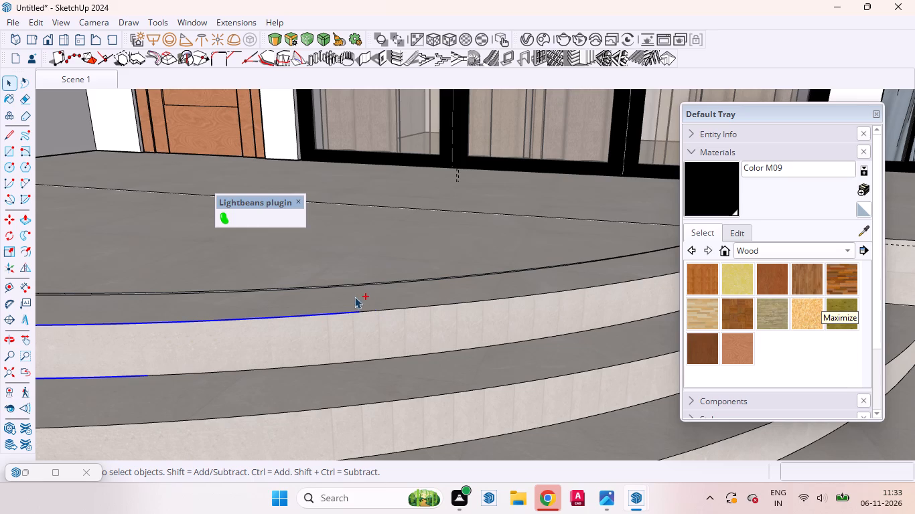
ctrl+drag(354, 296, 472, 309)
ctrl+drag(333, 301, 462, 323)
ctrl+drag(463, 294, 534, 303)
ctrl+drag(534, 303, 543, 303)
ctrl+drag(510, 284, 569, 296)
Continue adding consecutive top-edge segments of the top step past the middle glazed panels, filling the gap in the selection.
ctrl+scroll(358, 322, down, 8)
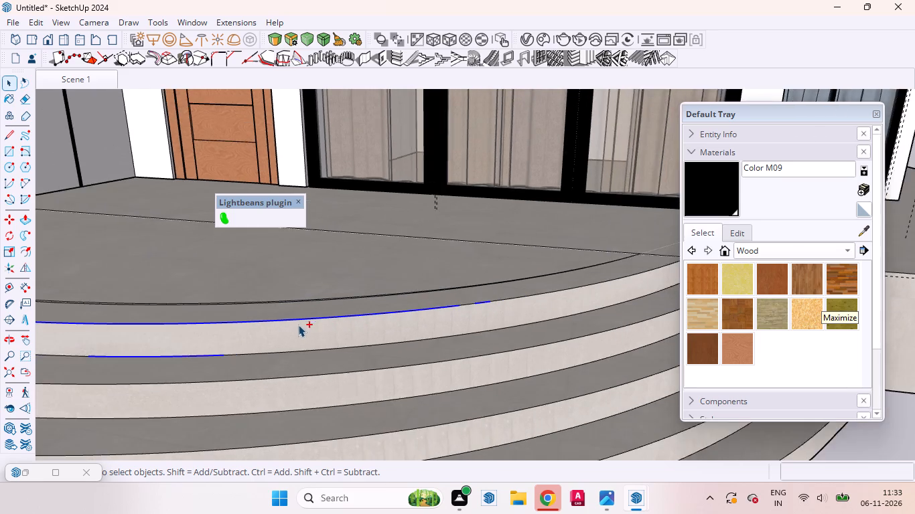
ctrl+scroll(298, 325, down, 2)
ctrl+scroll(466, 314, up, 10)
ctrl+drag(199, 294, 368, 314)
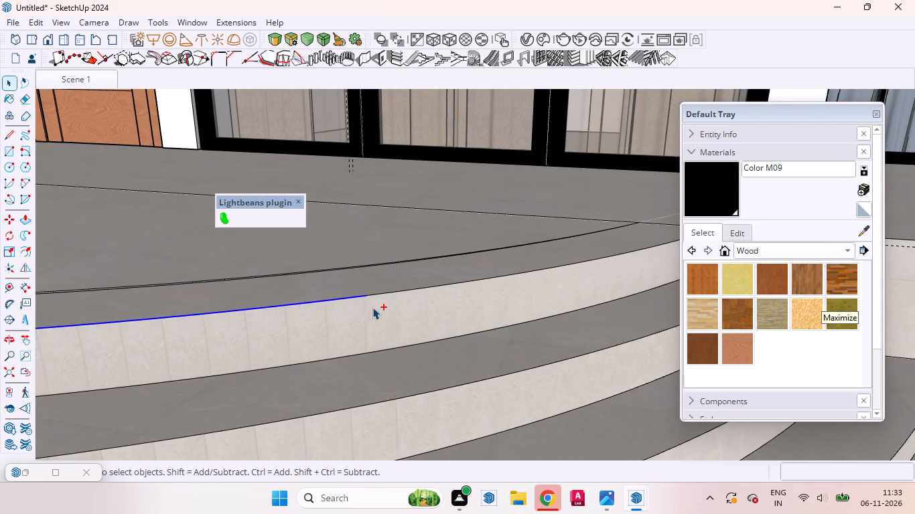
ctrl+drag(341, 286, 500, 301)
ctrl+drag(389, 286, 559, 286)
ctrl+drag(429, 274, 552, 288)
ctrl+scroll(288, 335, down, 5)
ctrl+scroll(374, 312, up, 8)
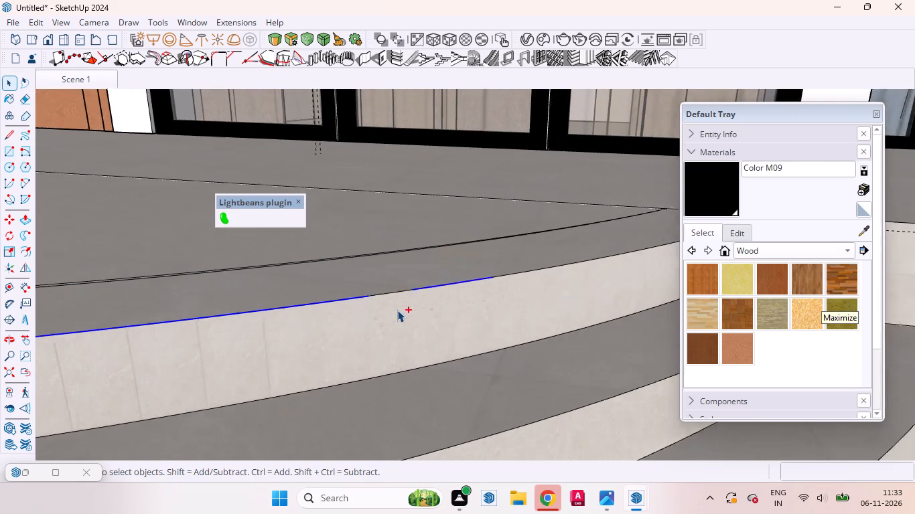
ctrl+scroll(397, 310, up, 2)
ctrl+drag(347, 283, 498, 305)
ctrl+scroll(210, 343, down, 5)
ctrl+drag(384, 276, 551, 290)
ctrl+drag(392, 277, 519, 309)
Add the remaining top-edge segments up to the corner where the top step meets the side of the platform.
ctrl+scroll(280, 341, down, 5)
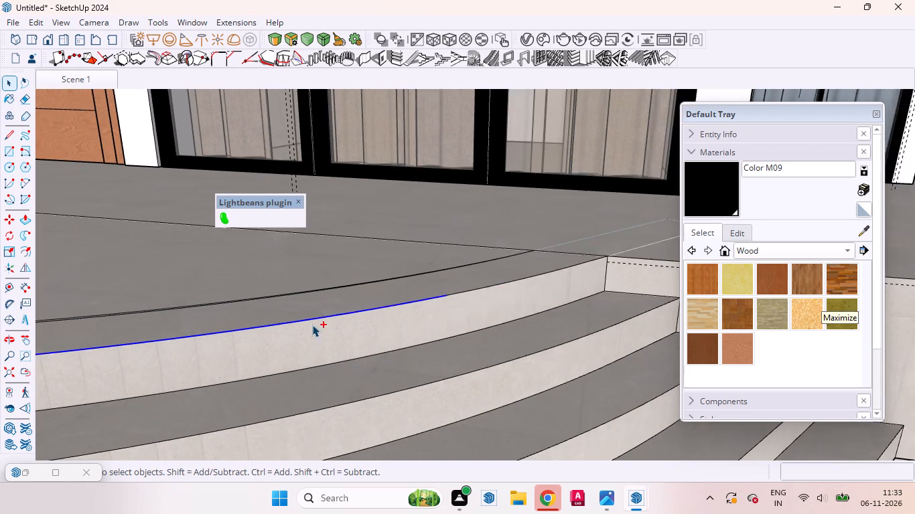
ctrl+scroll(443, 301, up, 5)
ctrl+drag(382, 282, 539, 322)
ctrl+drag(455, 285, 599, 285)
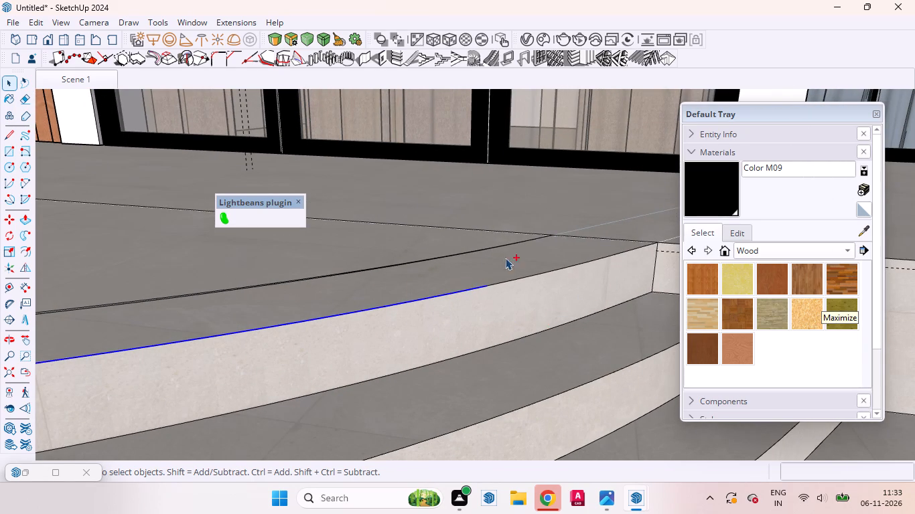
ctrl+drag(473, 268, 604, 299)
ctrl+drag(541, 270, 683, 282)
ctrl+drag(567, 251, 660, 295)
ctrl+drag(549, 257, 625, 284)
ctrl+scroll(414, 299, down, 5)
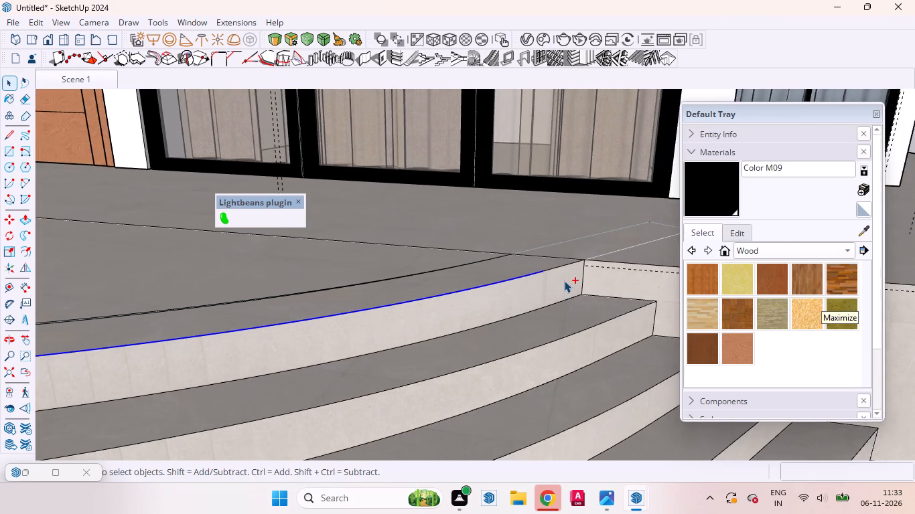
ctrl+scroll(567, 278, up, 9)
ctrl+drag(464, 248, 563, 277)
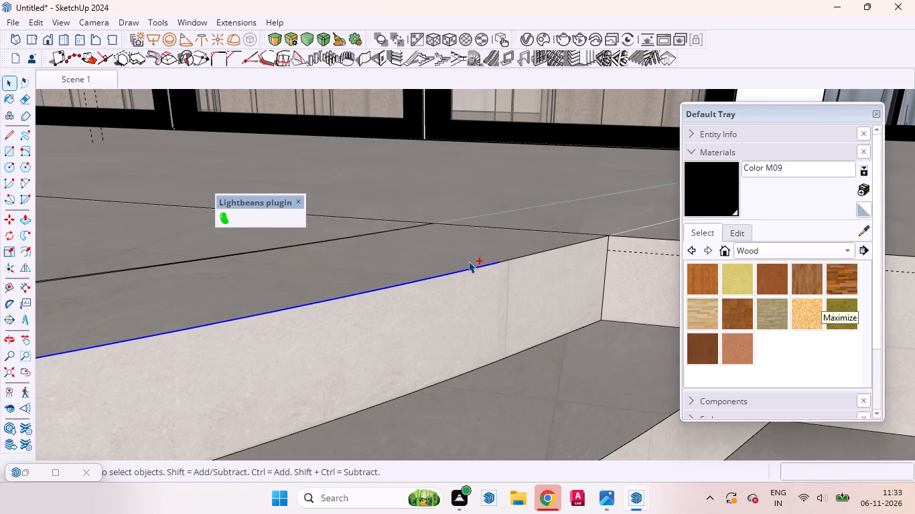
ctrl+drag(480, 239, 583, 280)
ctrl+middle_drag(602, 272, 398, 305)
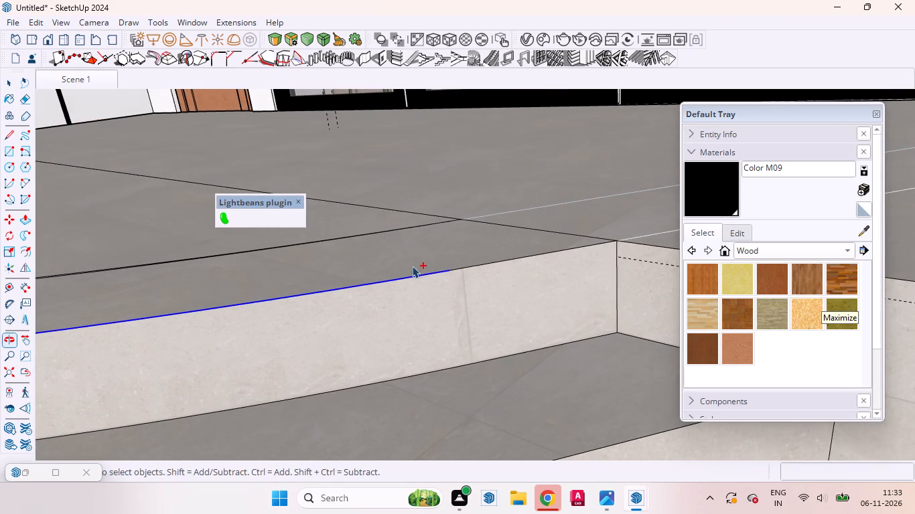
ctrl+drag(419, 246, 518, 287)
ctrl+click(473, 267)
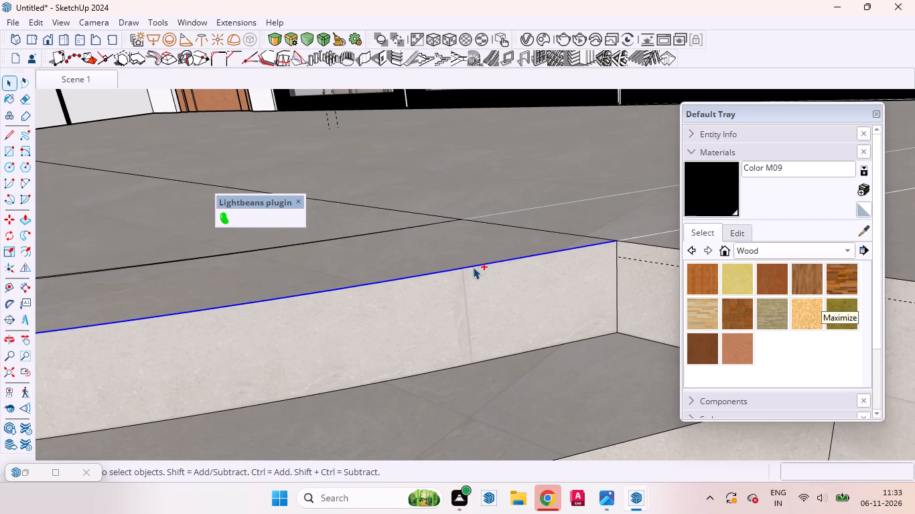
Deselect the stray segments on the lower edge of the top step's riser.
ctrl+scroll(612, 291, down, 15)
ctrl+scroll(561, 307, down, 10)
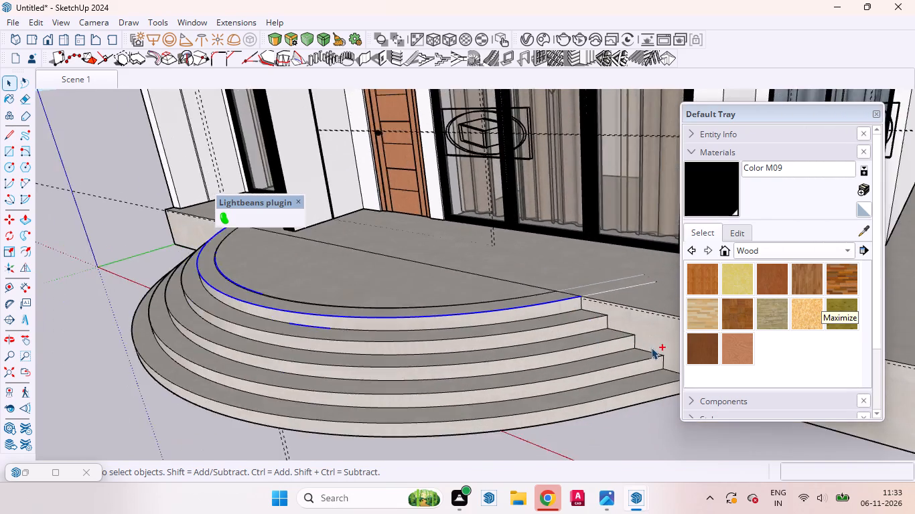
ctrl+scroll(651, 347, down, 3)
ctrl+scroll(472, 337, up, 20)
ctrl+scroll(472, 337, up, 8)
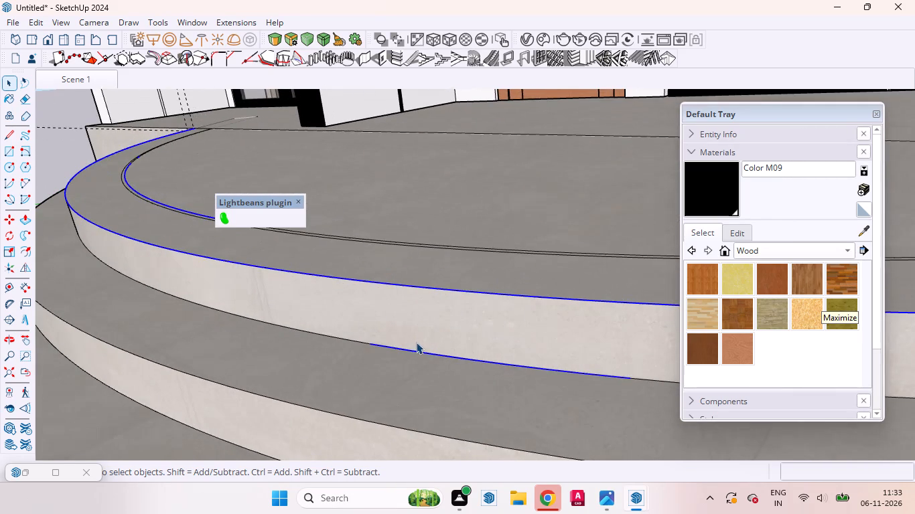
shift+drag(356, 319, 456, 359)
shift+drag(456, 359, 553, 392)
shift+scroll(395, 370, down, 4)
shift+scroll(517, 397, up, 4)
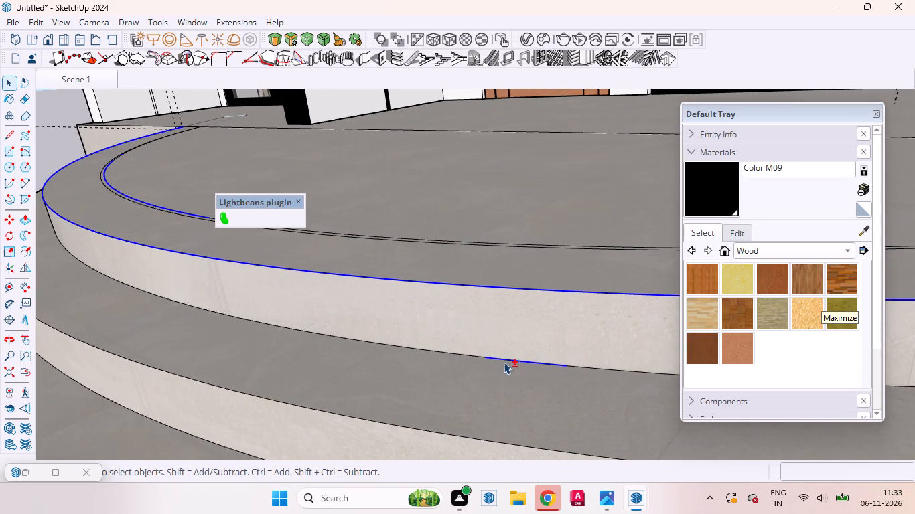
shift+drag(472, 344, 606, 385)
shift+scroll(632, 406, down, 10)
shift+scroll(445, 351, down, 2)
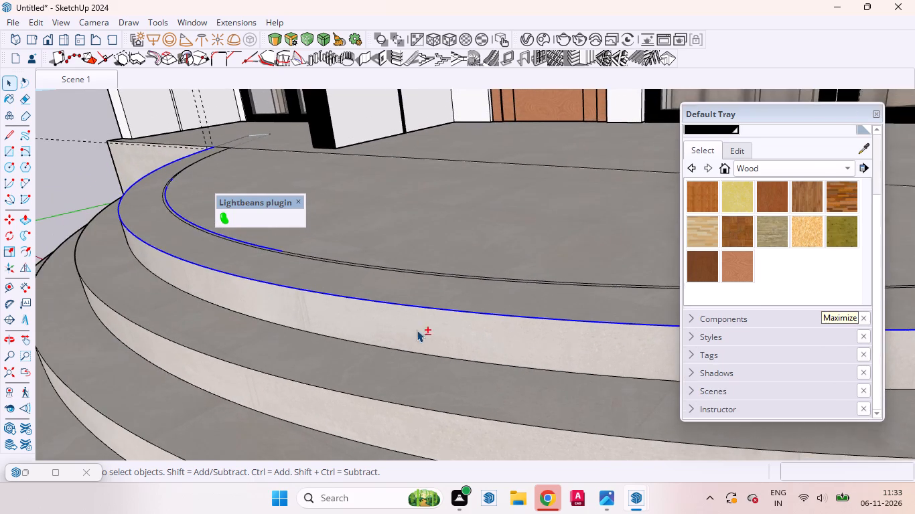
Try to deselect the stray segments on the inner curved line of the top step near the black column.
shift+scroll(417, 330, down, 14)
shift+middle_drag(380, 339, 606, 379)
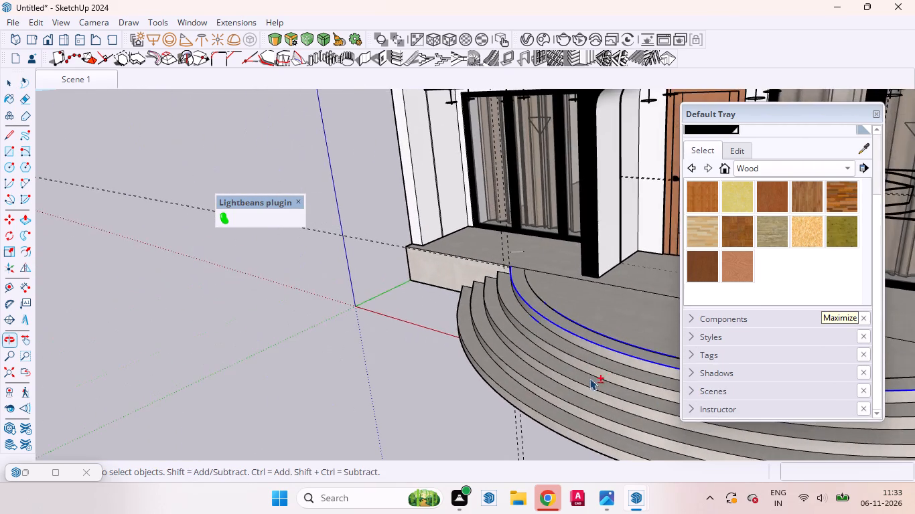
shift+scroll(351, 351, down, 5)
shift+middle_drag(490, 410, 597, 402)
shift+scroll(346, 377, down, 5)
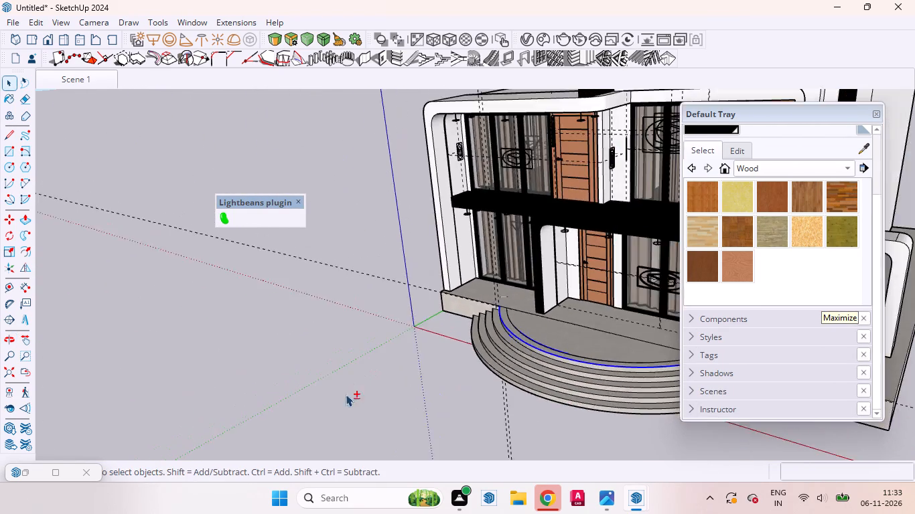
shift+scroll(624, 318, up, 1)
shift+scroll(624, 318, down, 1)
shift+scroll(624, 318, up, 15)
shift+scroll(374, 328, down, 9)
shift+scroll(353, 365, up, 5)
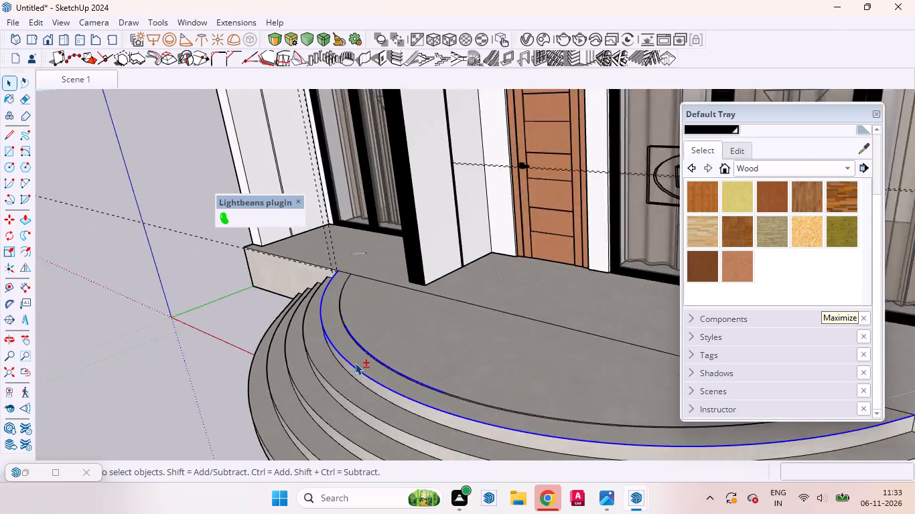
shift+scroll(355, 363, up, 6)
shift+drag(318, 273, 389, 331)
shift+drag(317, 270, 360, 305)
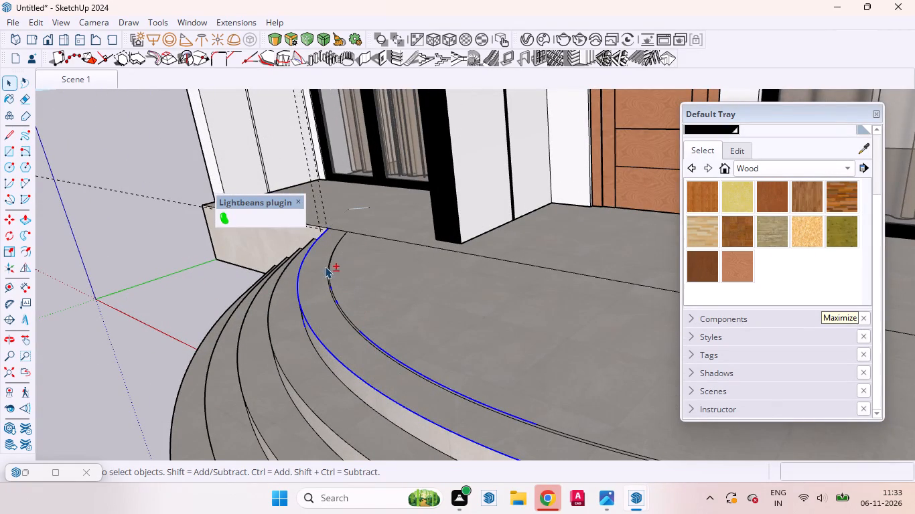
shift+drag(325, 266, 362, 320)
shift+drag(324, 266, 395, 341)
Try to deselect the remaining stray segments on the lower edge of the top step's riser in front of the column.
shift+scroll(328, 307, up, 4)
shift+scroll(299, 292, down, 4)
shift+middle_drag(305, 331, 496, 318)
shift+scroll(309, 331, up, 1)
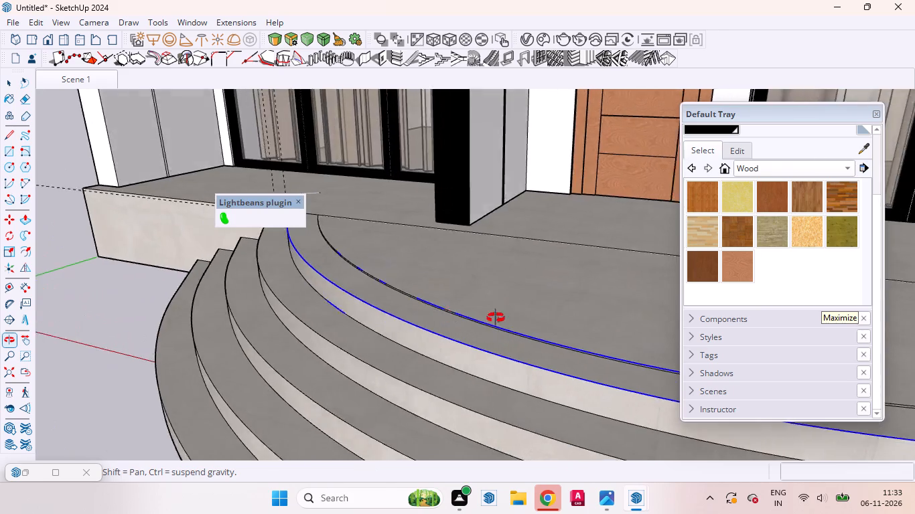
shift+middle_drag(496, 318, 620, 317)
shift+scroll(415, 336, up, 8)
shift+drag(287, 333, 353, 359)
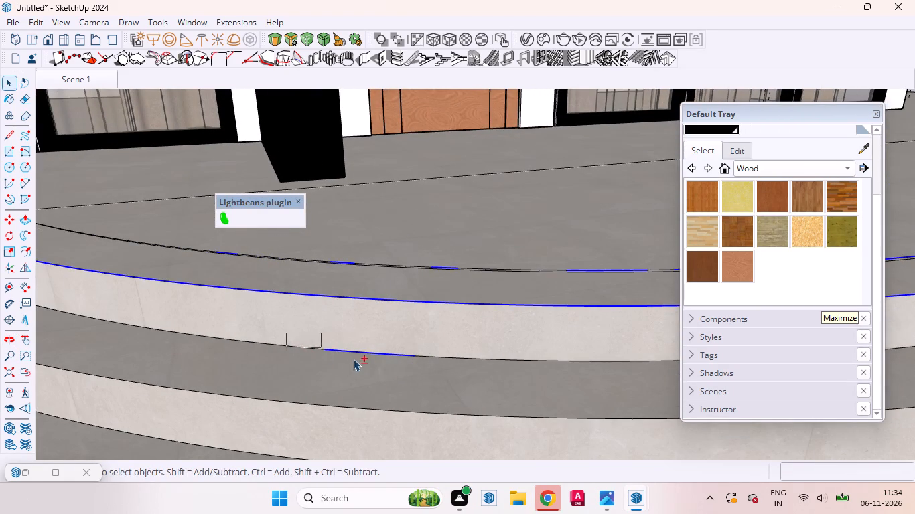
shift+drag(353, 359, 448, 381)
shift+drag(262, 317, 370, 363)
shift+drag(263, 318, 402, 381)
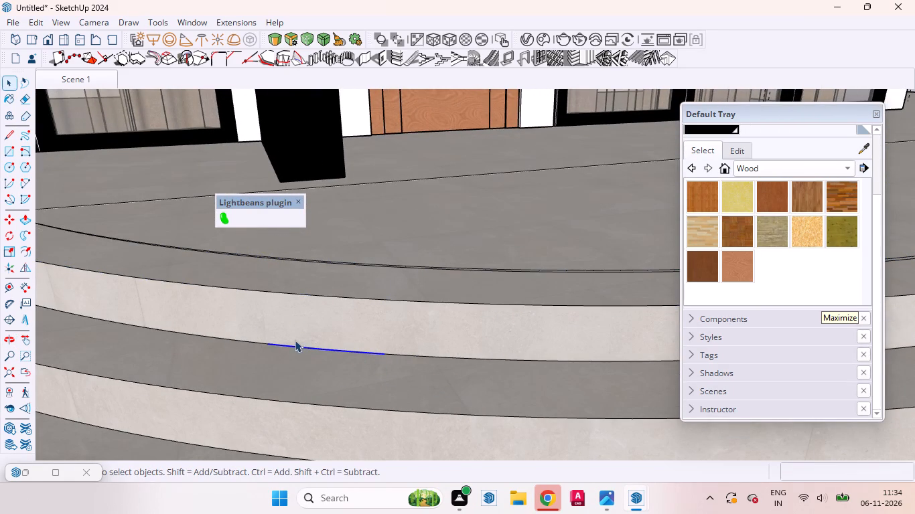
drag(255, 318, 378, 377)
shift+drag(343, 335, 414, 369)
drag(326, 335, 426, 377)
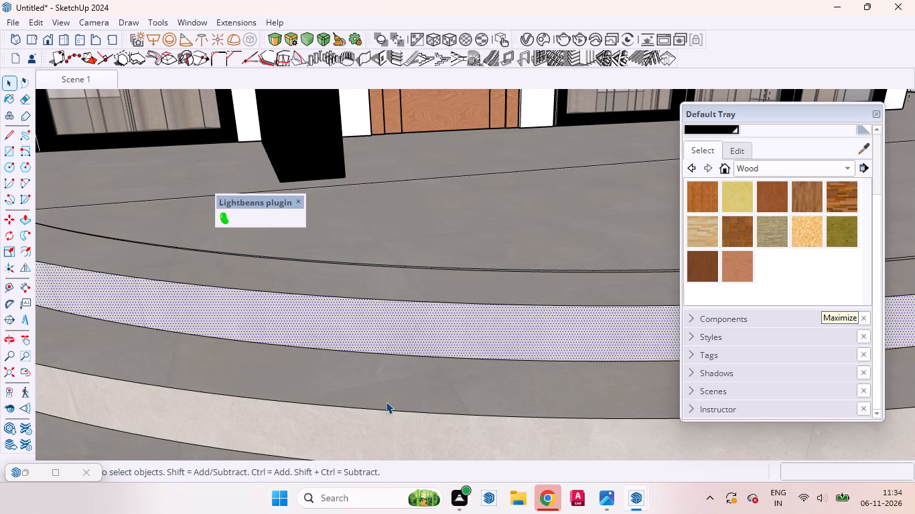
Restart the selection with the first segment of the top step's upper curved edge, at the corner beside the platform.
scroll(386, 402, up, 2)
scroll(406, 398, down, 13)
scroll(255, 369, up, 6)
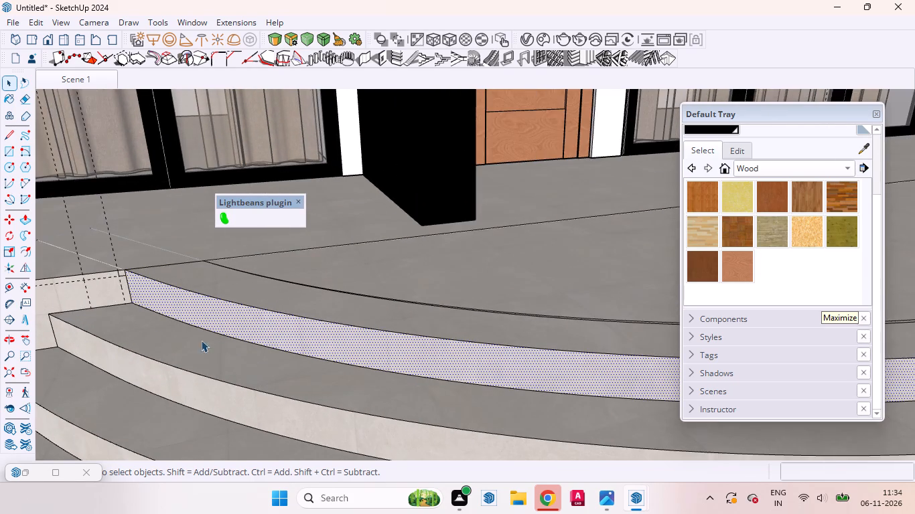
scroll(124, 268, up, 5)
scroll(142, 298, down, 10)
middle_drag(182, 353, 393, 418)
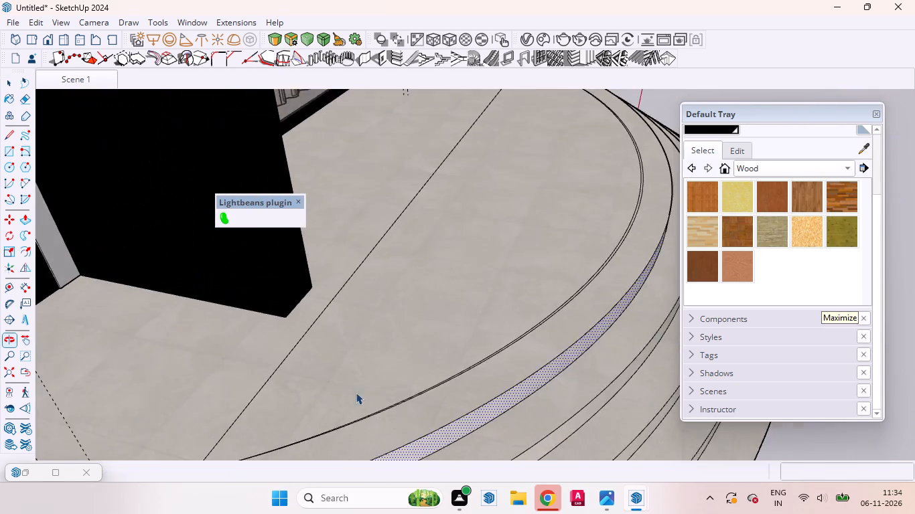
scroll(330, 368, up, 1)
scroll(321, 357, down, 11)
middle_drag(317, 402, 257, 385)
scroll(242, 379, up, 5)
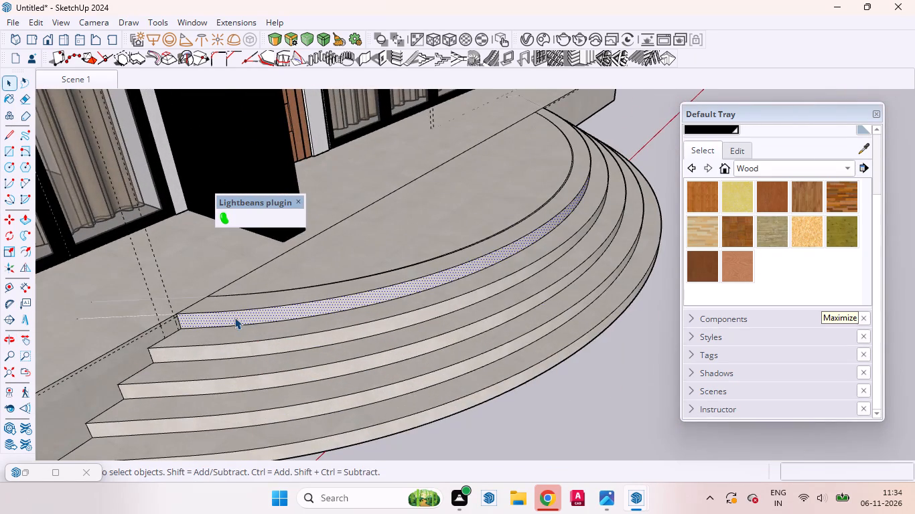
click(234, 317)
scroll(213, 321, up, 11)
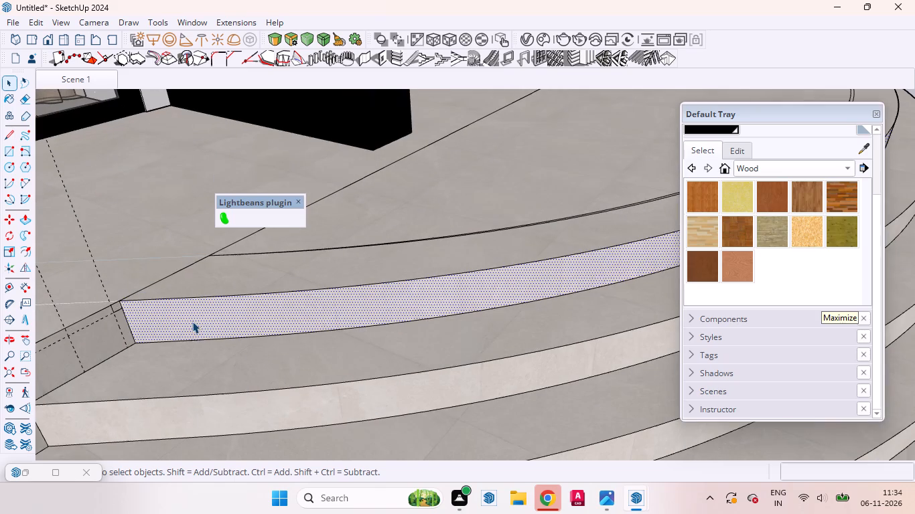
click(145, 301)
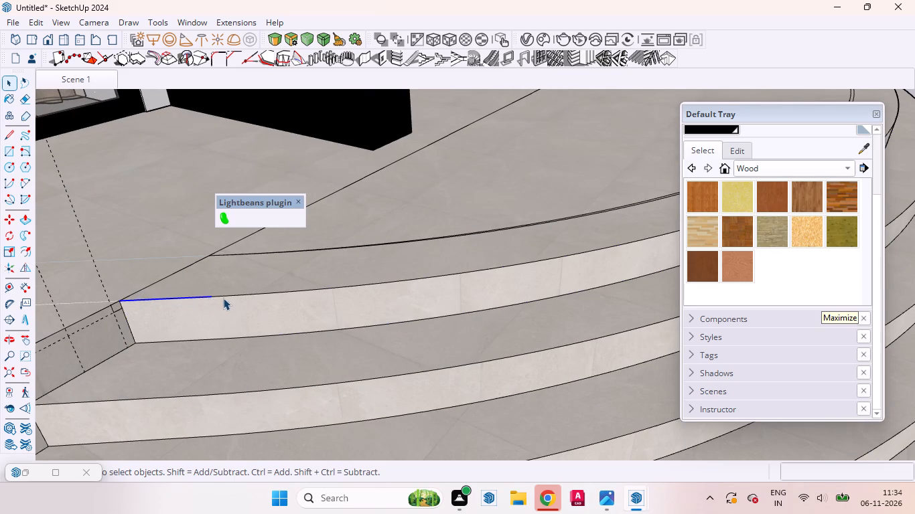
click(225, 296)
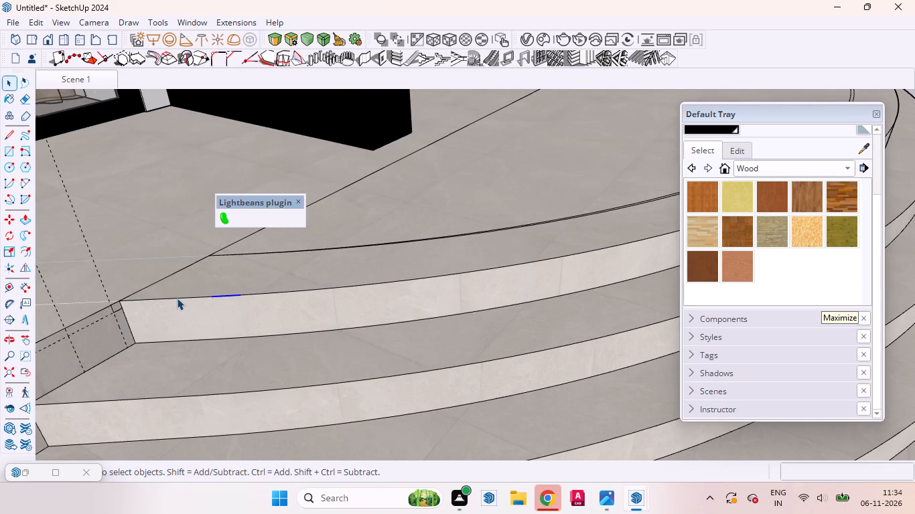
click(177, 298)
Add the adjoining segments of the top step's upper curved edge to the selection, working from the corner past the black column.
scroll(64, 329, down, 5)
scroll(233, 329, up, 1)
middle_drag(233, 329, 242, 278)
ctrl+scroll(212, 342, down, 5)
ctrl+scroll(238, 303, up, 2)
ctrl+scroll(238, 302, down, 1)
ctrl+scroll(238, 301, up, 6)
ctrl+scroll(238, 355, down, 5)
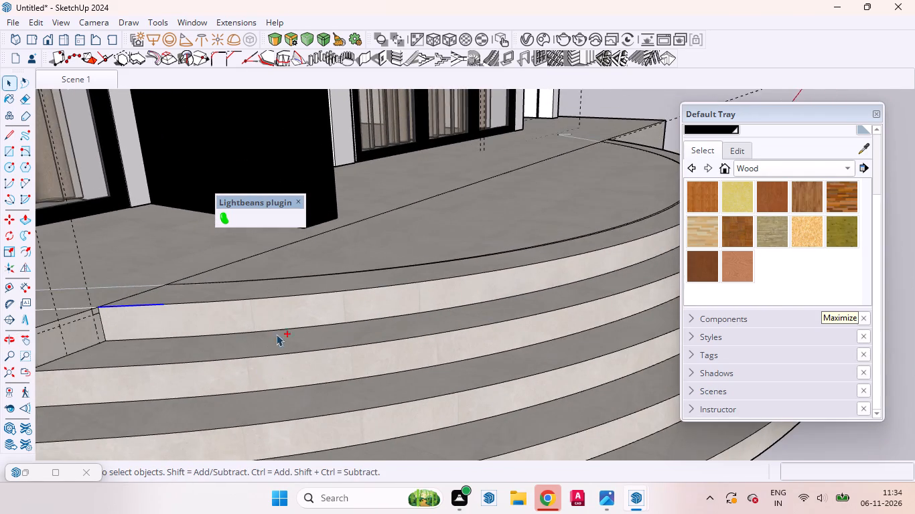
ctrl+middle_drag(289, 312, 304, 243)
ctrl+scroll(111, 342, up, 1)
ctrl+scroll(111, 343, down, 10)
ctrl+middle_drag(209, 377, 207, 317)
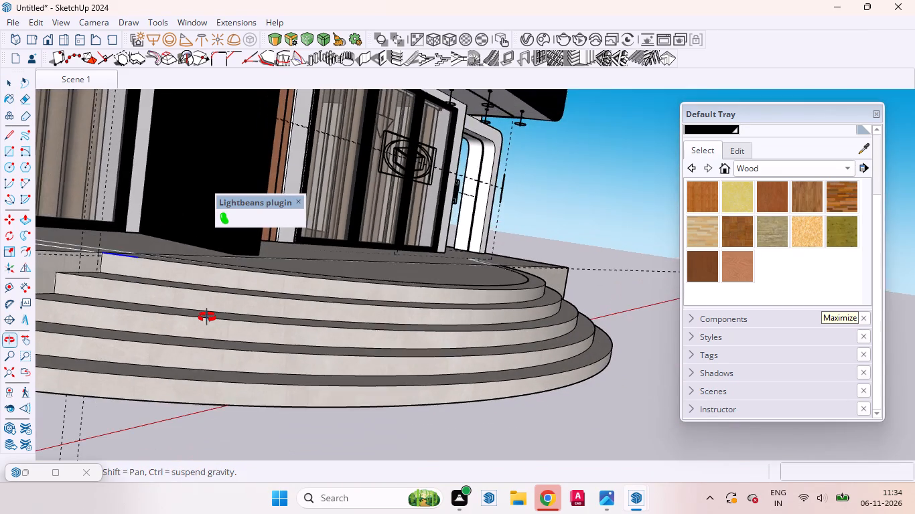
ctrl+middle_drag(207, 317, 204, 320)
ctrl+scroll(106, 397, down, 10)
ctrl+scroll(234, 297, up, 8)
ctrl+scroll(208, 329, down, 5)
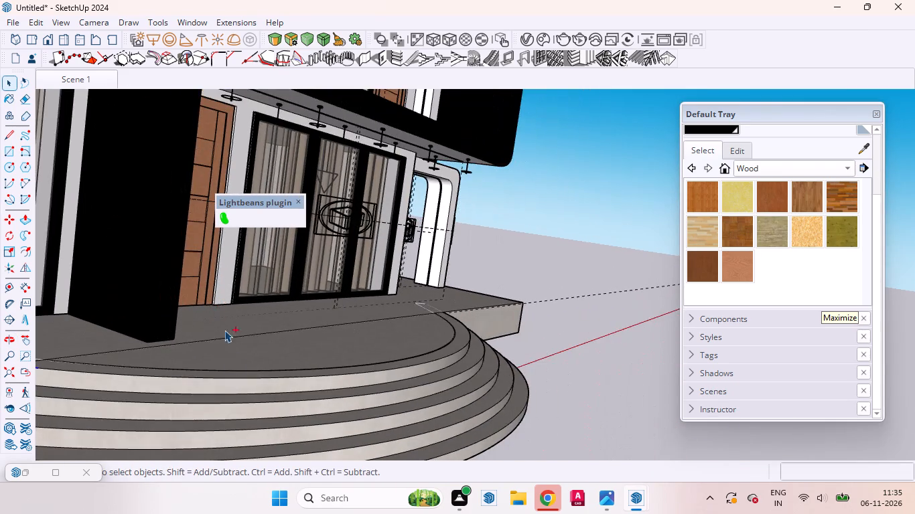
ctrl+middle_drag(236, 375, 264, 337)
ctrl+scroll(233, 390, down, 11)
ctrl+scroll(168, 380, up, 1)
ctrl+scroll(168, 380, down, 1)
ctrl+scroll(168, 380, up, 4)
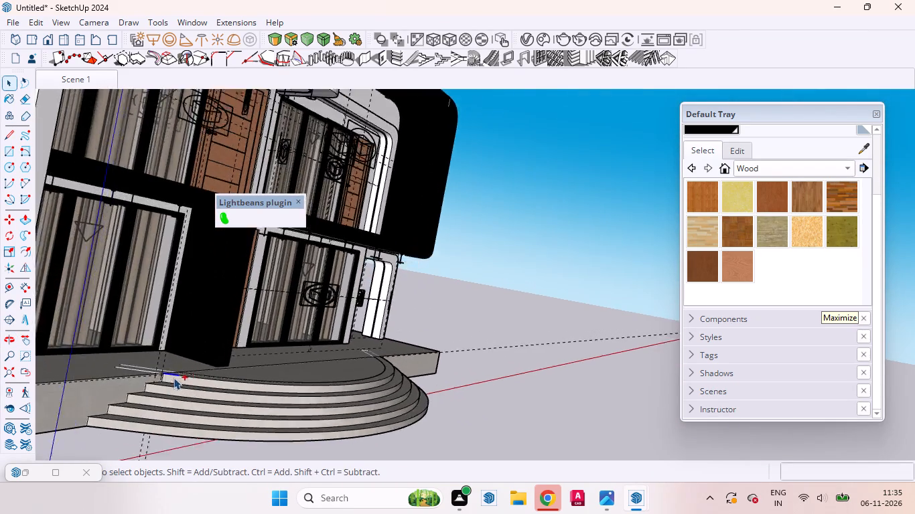
ctrl+scroll(173, 377, up, 13)
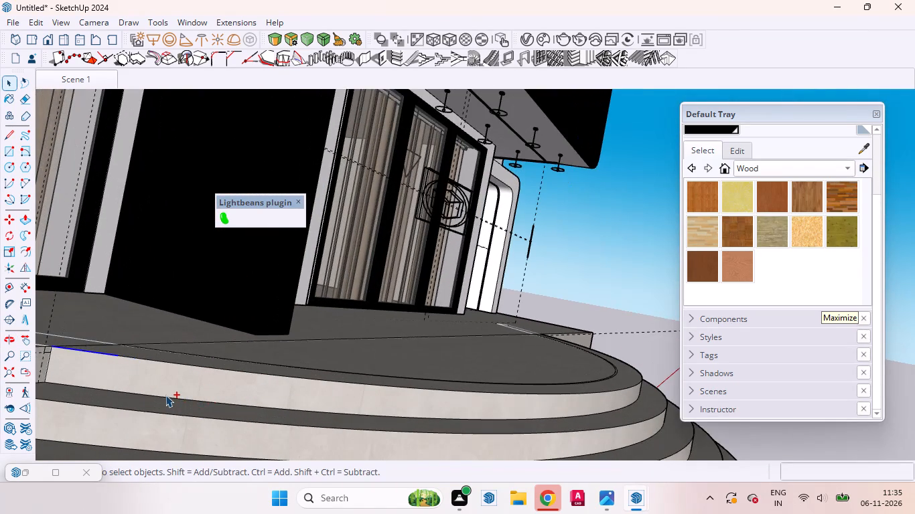
ctrl+scroll(159, 380, up, 3)
ctrl+drag(91, 337, 98, 341)
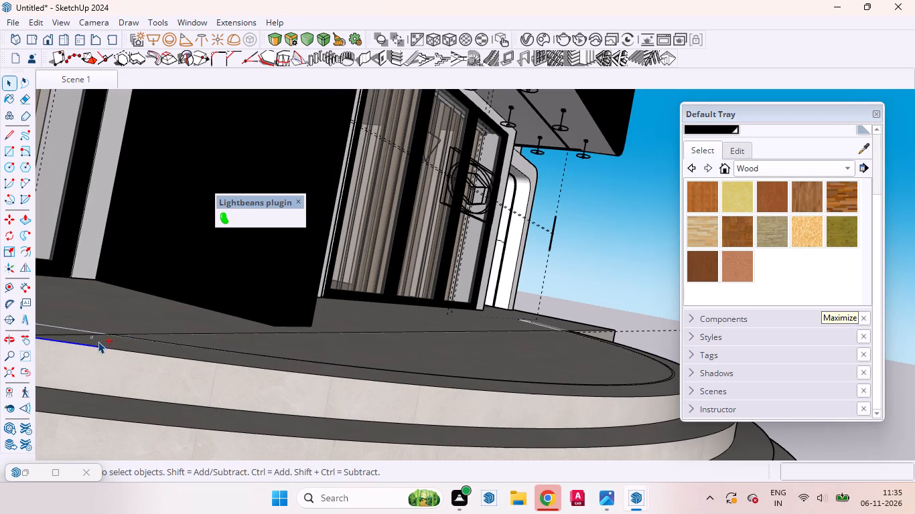
ctrl+drag(98, 341, 141, 365)
ctrl+scroll(83, 356, down, 4)
ctrl+scroll(175, 376, up, 5)
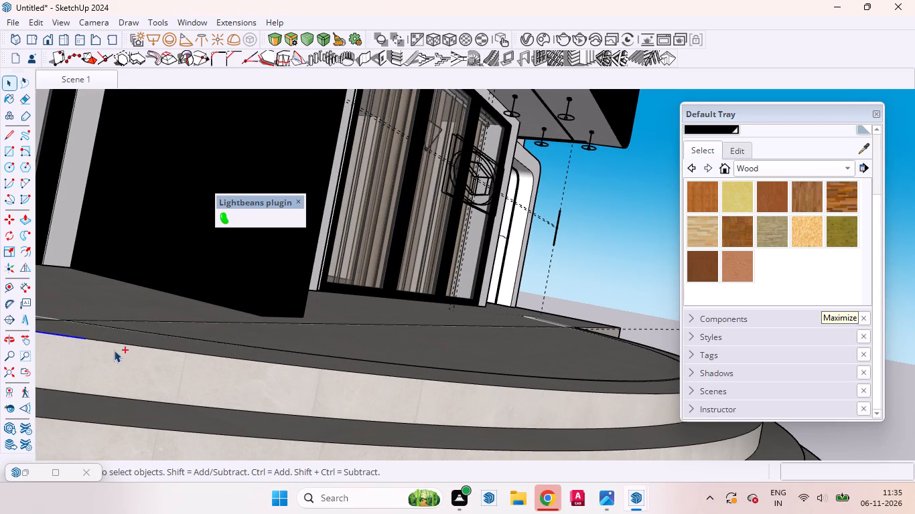
ctrl+drag(82, 335, 151, 369)
ctrl+drag(133, 339, 239, 373)
ctrl+drag(201, 347, 294, 381)
Deselect the stray segments on the inner curved line of the top step in front of the black column.
scroll(228, 434, down, 6)
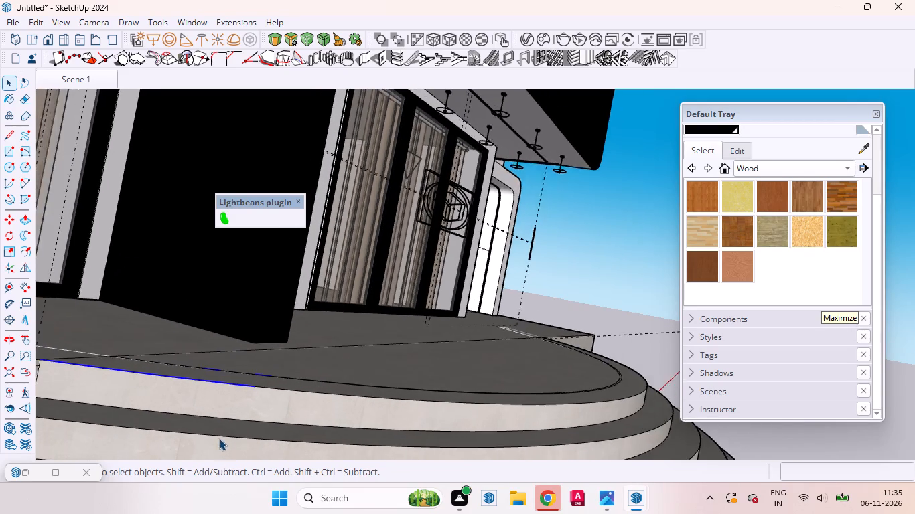
scroll(219, 438, down, 4)
shift+scroll(231, 392, up, 13)
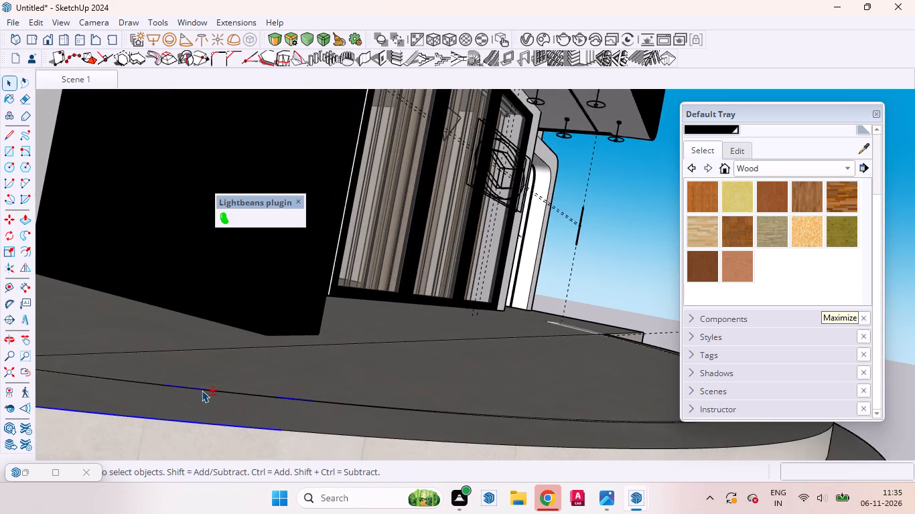
shift+drag(149, 369, 216, 406)
shift+drag(275, 377, 279, 389)
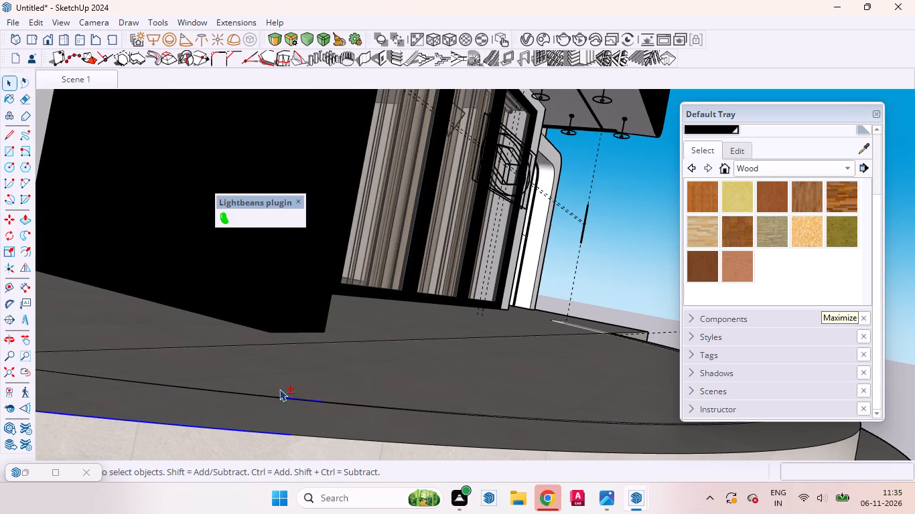
shift+drag(279, 389, 342, 410)
Extend the selection by the next few segments of the top step's upper curved edge beyond the black column.
scroll(151, 369, down, 9)
scroll(230, 395, down, 8)
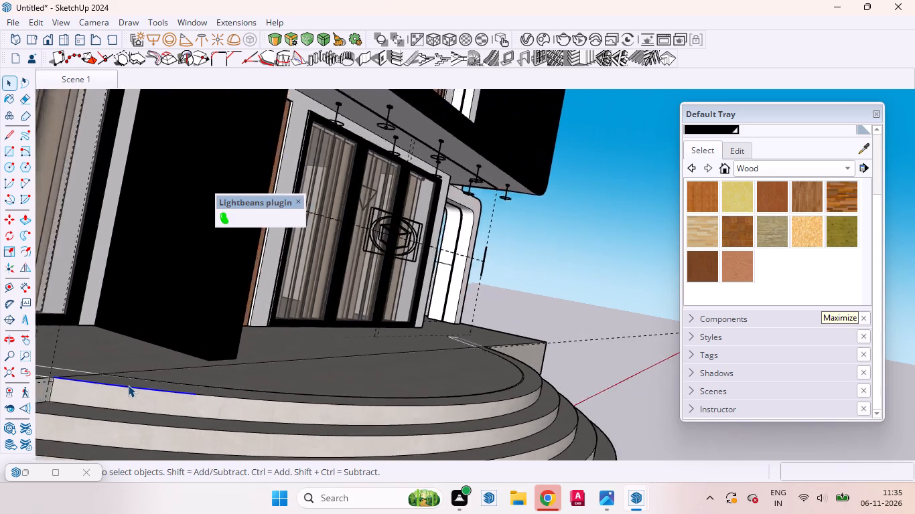
scroll(128, 385, down, 3)
scroll(234, 406, up, 10)
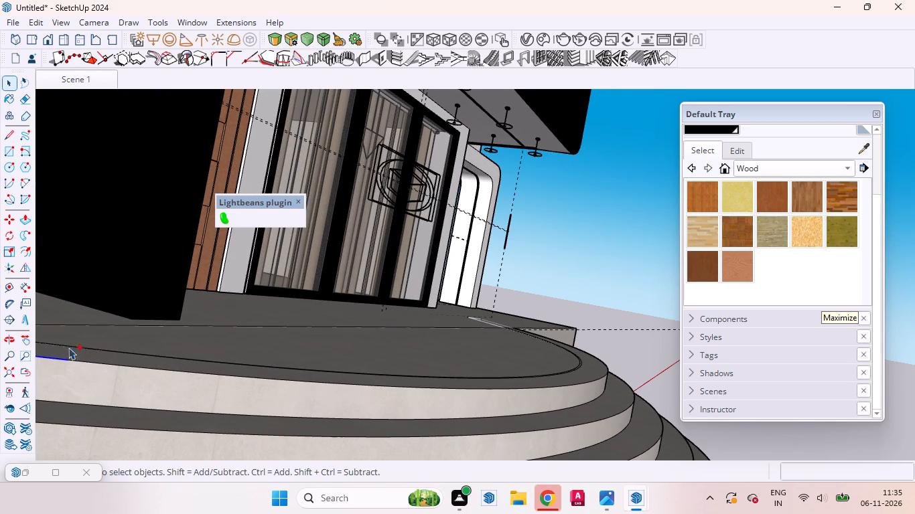
ctrl+drag(62, 345, 80, 369)
ctrl+drag(70, 357, 147, 392)
ctrl+drag(77, 353, 138, 385)
ctrl+drag(66, 361, 104, 371)
ctrl+drag(69, 352, 91, 367)
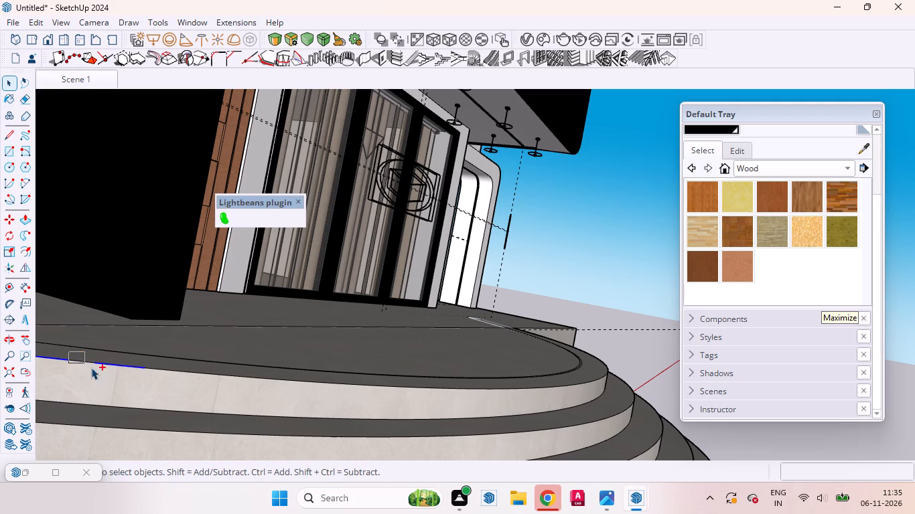
ctrl+drag(91, 367, 110, 380)
ctrl+click(83, 362)
ctrl+drag(139, 361, 221, 393)
Add the following short segments of the top step's upper curved edge in front of the wooden door to the selection.
ctrl+scroll(70, 378, down, 10)
ctrl+scroll(204, 406, up, 5)
ctrl+scroll(204, 406, down, 1)
ctrl+scroll(157, 384, up, 6)
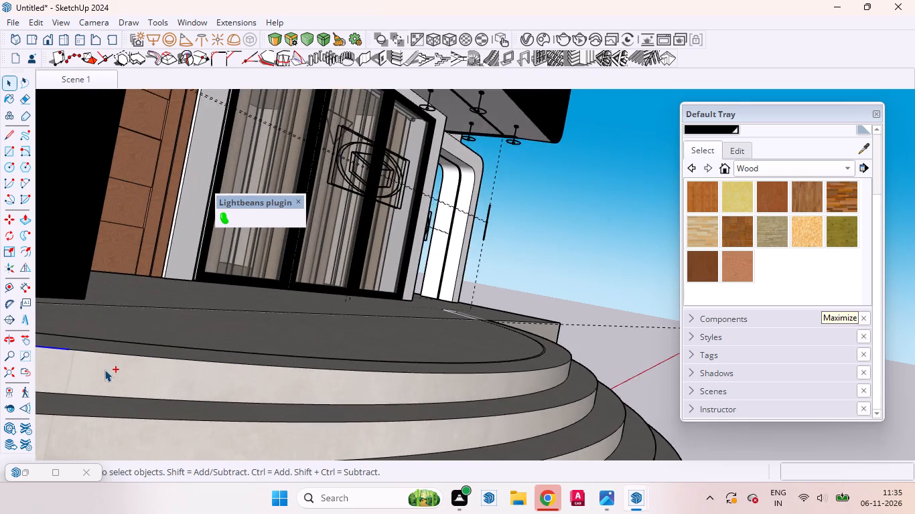
ctrl+scroll(104, 369, up, 3)
ctrl+drag(54, 332, 157, 385)
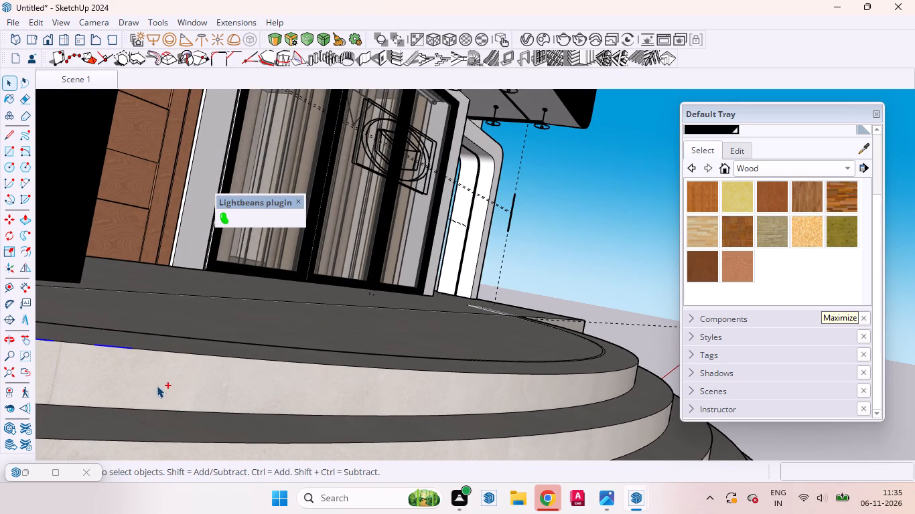
ctrl+drag(44, 335, 109, 367)
ctrl+drag(119, 337, 205, 377)
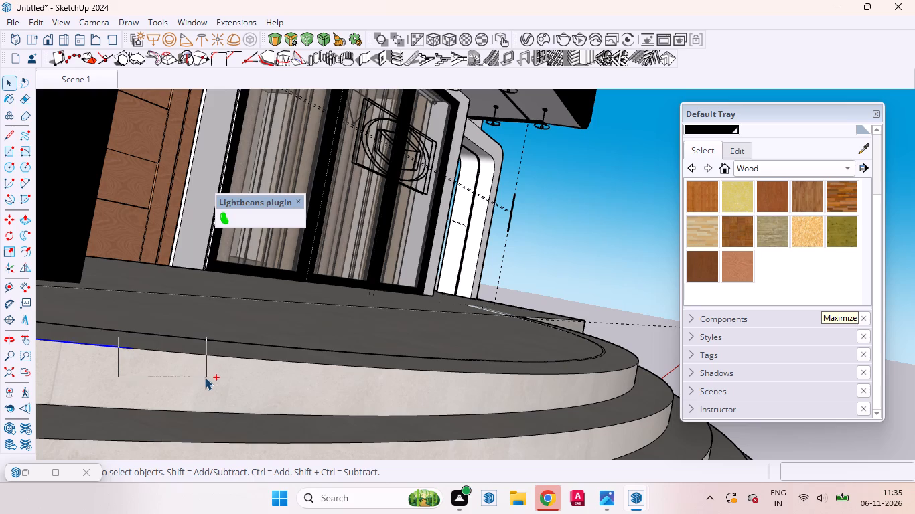
ctrl+drag(205, 377, 172, 370)
ctrl+drag(148, 339, 202, 377)
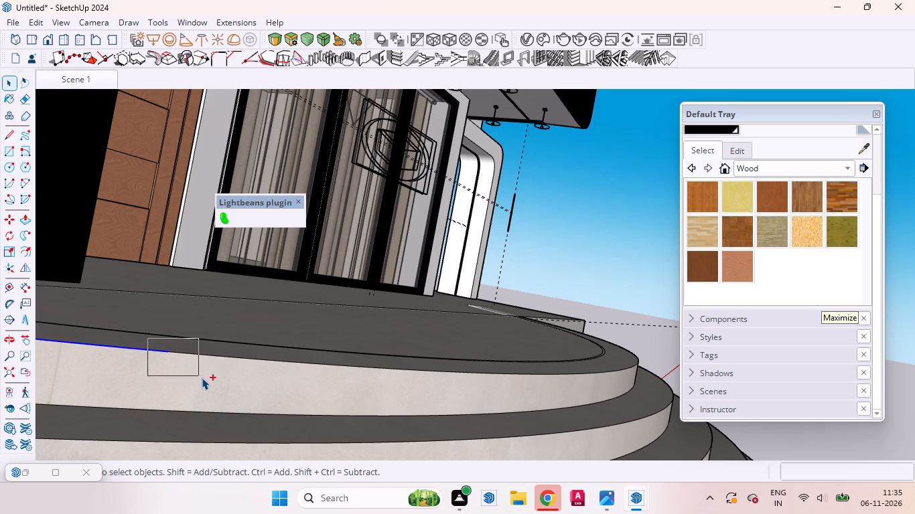
ctrl+drag(202, 377, 204, 379)
Add the upper-edge segments along the front of the top step to the selection, up to its far bend.
ctrl+scroll(44, 366, down, 5)
ctrl+scroll(183, 382, down, 5)
ctrl+scroll(210, 379, up, 10)
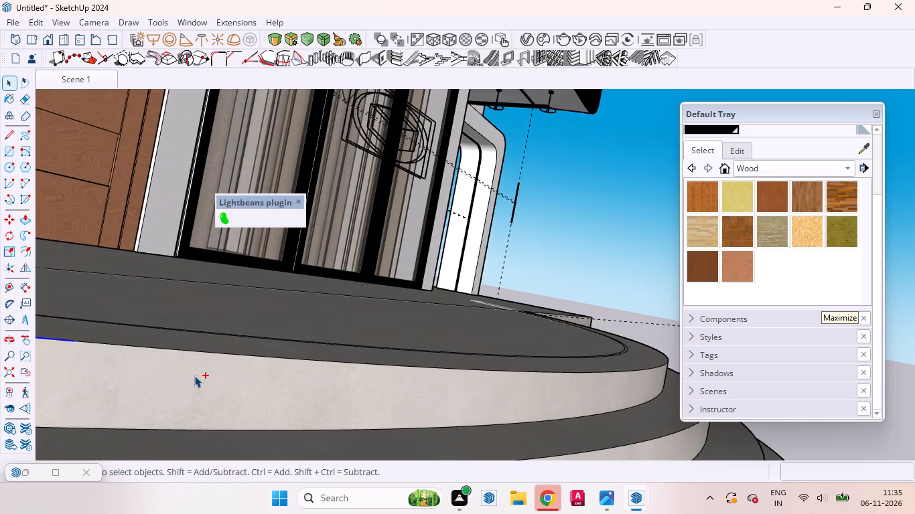
ctrl+scroll(194, 375, up, 6)
ctrl+scroll(120, 353, down, 3)
ctrl+click(100, 339)
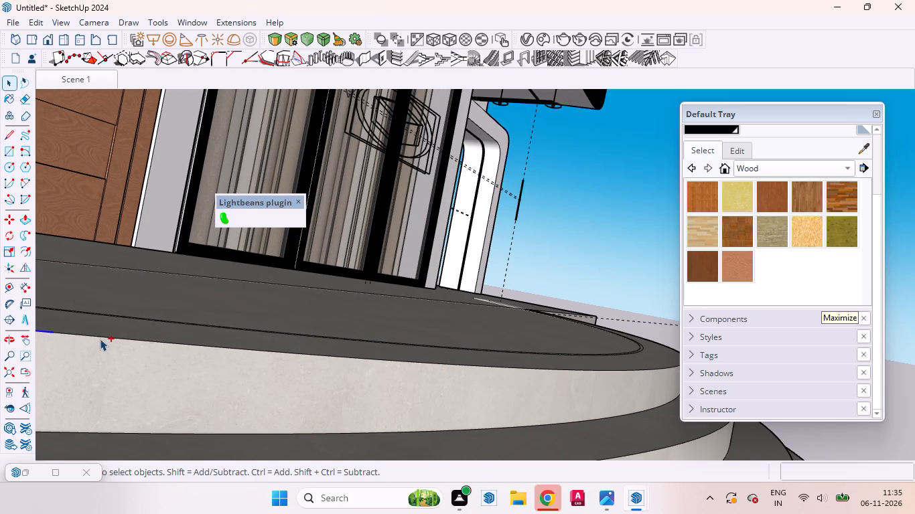
ctrl+drag(97, 325, 244, 369)
ctrl+drag(214, 337, 349, 388)
ctrl+drag(297, 348, 441, 388)
ctrl+drag(376, 347, 411, 355)
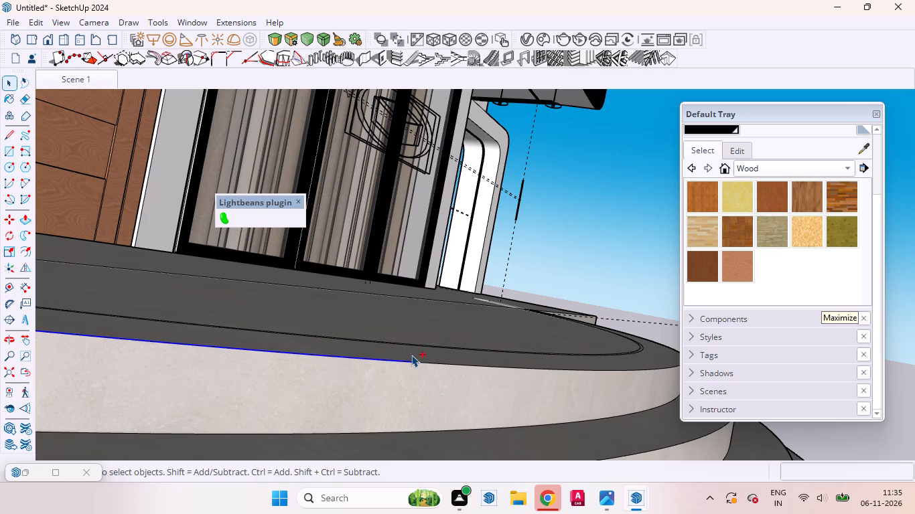
ctrl+drag(411, 355, 514, 393)
ctrl+drag(478, 360, 549, 381)
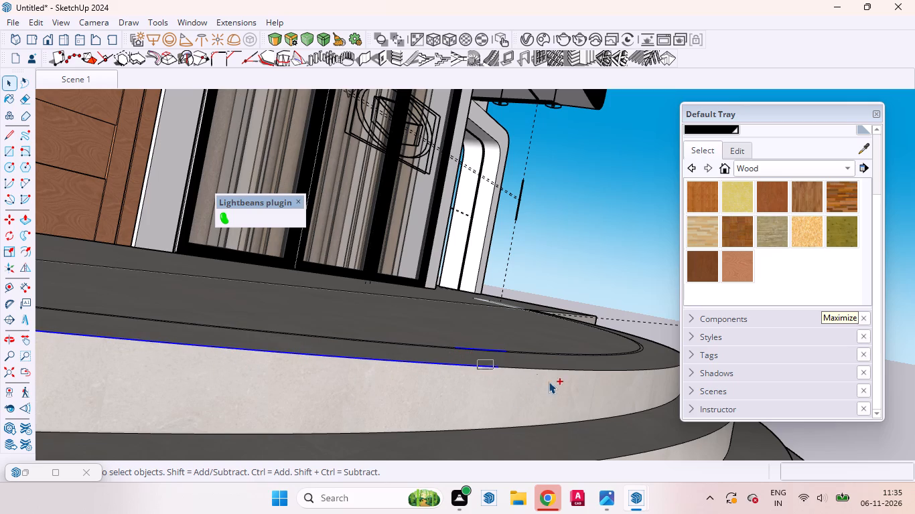
ctrl+drag(549, 381, 581, 387)
ctrl+drag(551, 361, 649, 390)
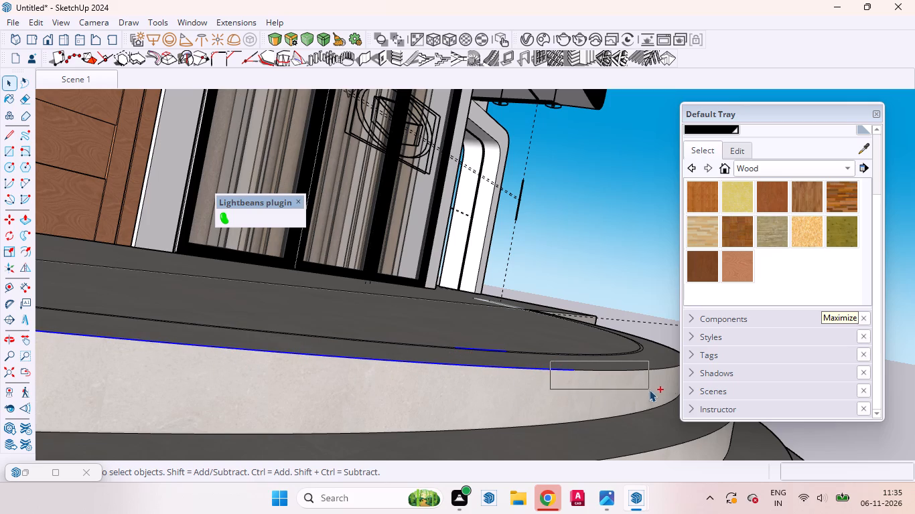
ctrl+drag(649, 390, 662, 394)
ctrl+drag(640, 363, 699, 379)
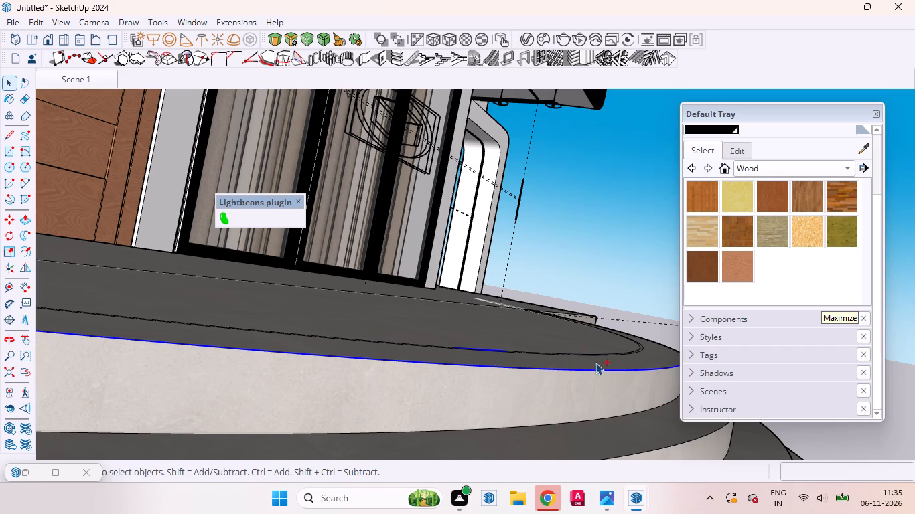
Deselect the stray segment on the inner curved line near the top step's far bend.
shift+drag(441, 338, 462, 349)
shift+drag(462, 349, 516, 359)
Add the next short segments of the top step's upper curved edge, around the middle of its front, to the selection.
ctrl+scroll(305, 369, down, 16)
ctrl+scroll(563, 404, up, 4)
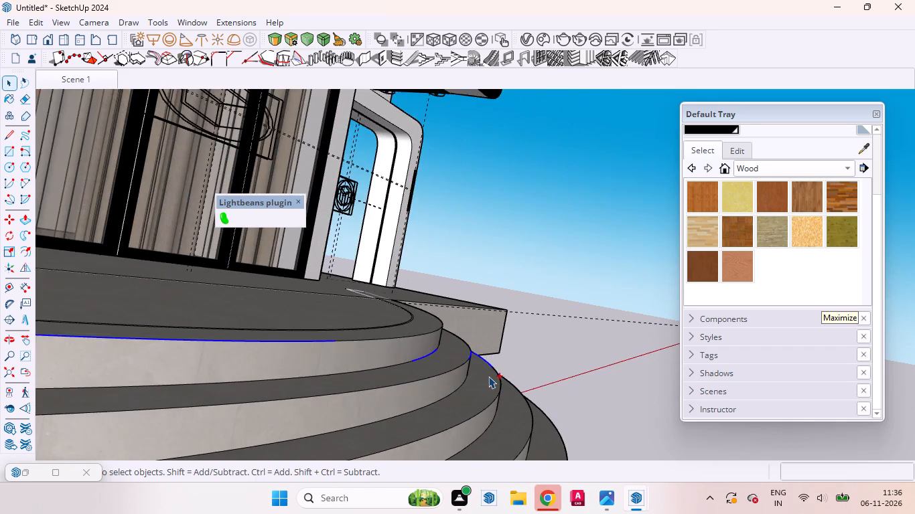
ctrl+scroll(488, 376, up, 2)
ctrl+middle_drag(479, 389, 230, 464)
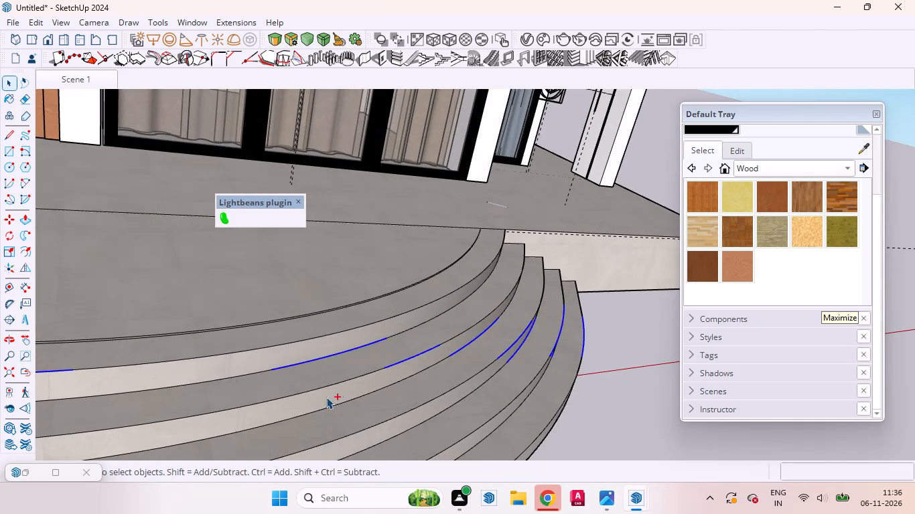
ctrl+scroll(436, 373, down, 3)
ctrl+scroll(436, 373, up, 1)
ctrl+scroll(437, 373, down, 1)
ctrl+scroll(382, 375, down, 10)
ctrl+scroll(328, 369, up, 2)
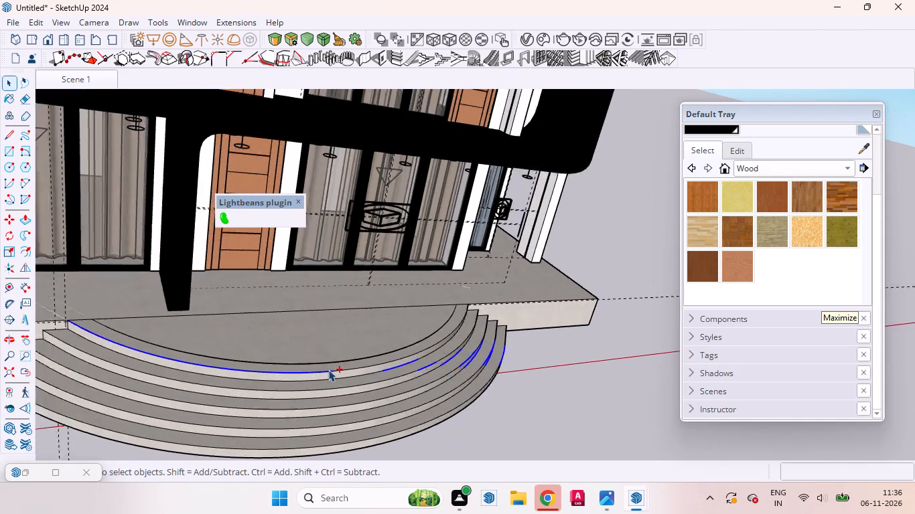
ctrl+scroll(328, 369, up, 7)
ctrl+scroll(350, 367, down, 2)
ctrl+scroll(350, 367, up, 2)
ctrl+drag(312, 368, 392, 380)
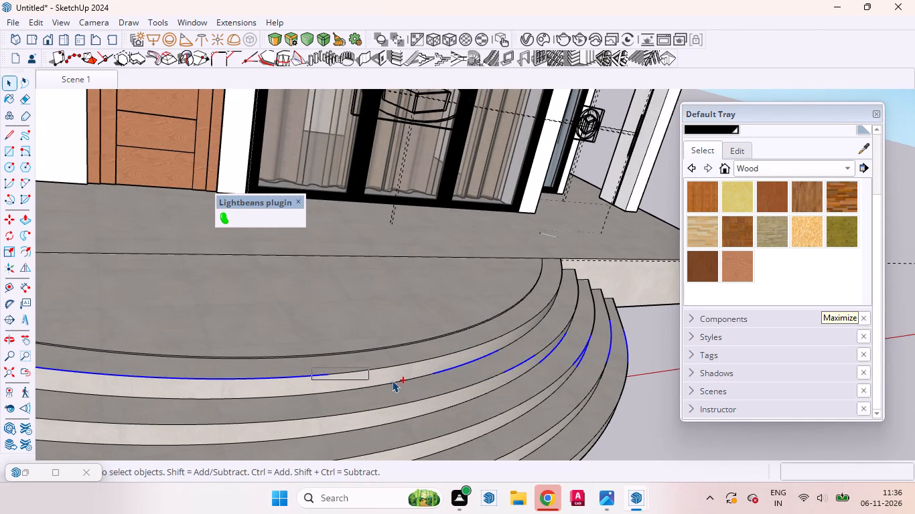
ctrl+drag(392, 380, 393, 380)
ctrl+drag(344, 363, 425, 370)
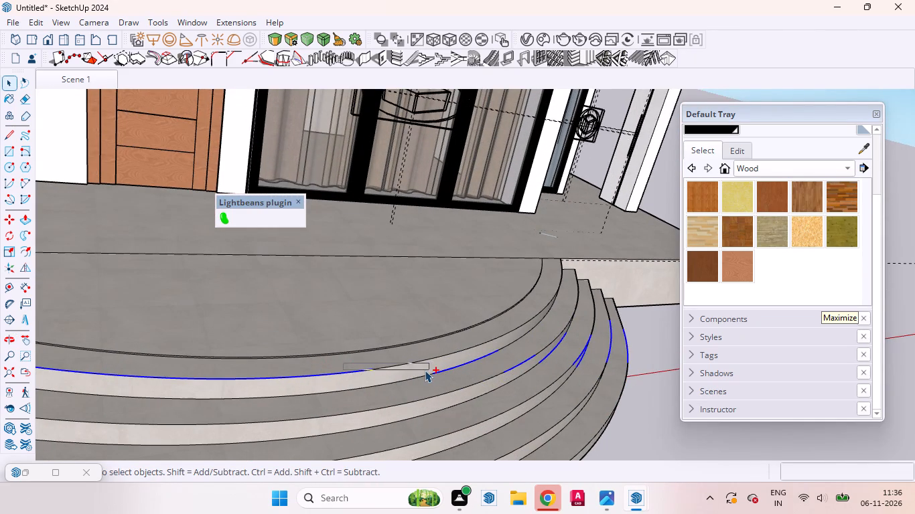
ctrl+drag(425, 370, 417, 376)
Deselect the stray segments on the lower edge of the top step's riser.
ctrl+middle_drag(449, 357, 334, 360)
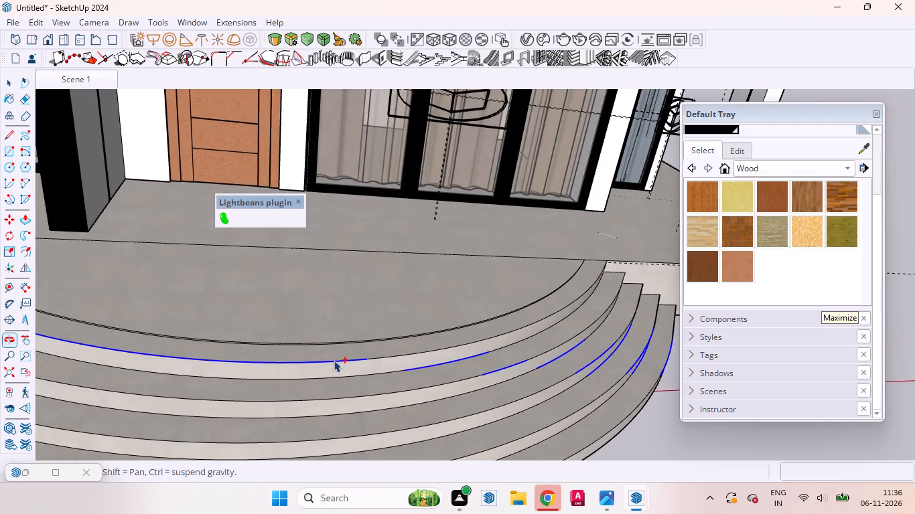
ctrl+scroll(476, 358, up, 4)
shift+scroll(441, 378, up, 8)
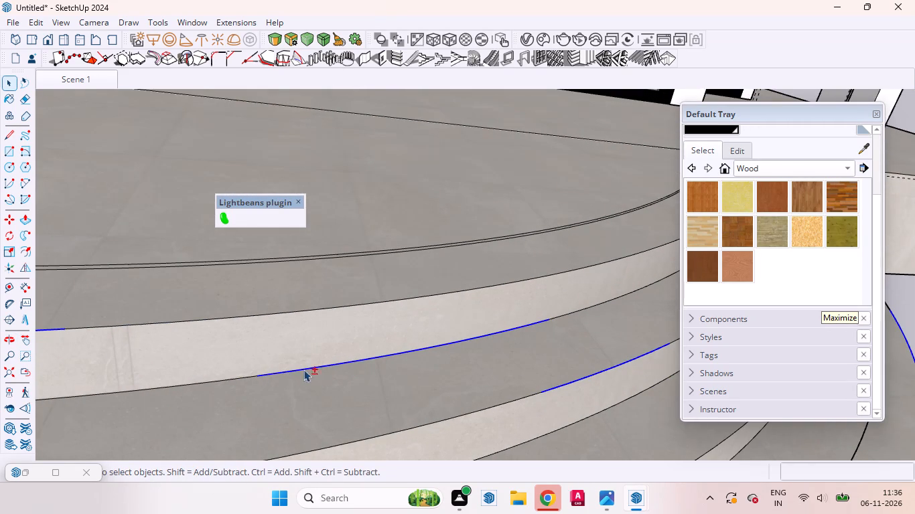
shift+drag(239, 355, 624, 407)
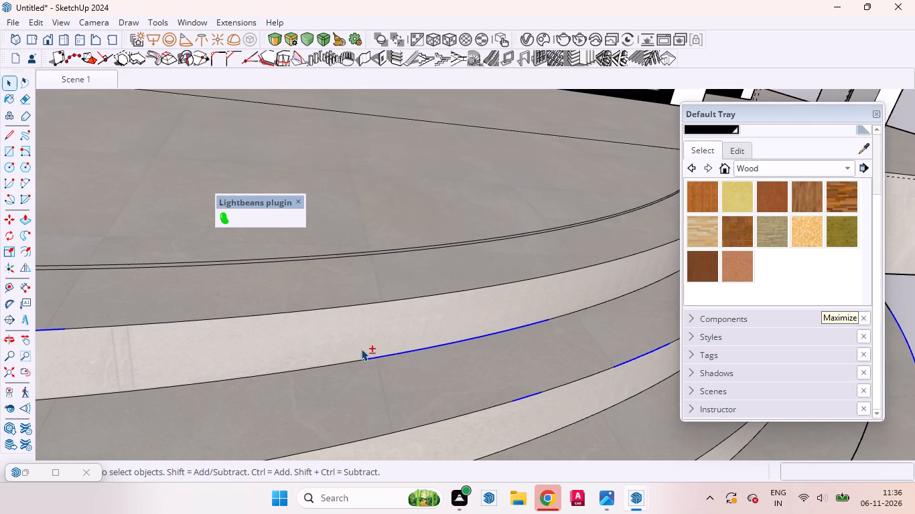
shift+drag(362, 341, 690, 437)
shift+drag(460, 326, 532, 348)
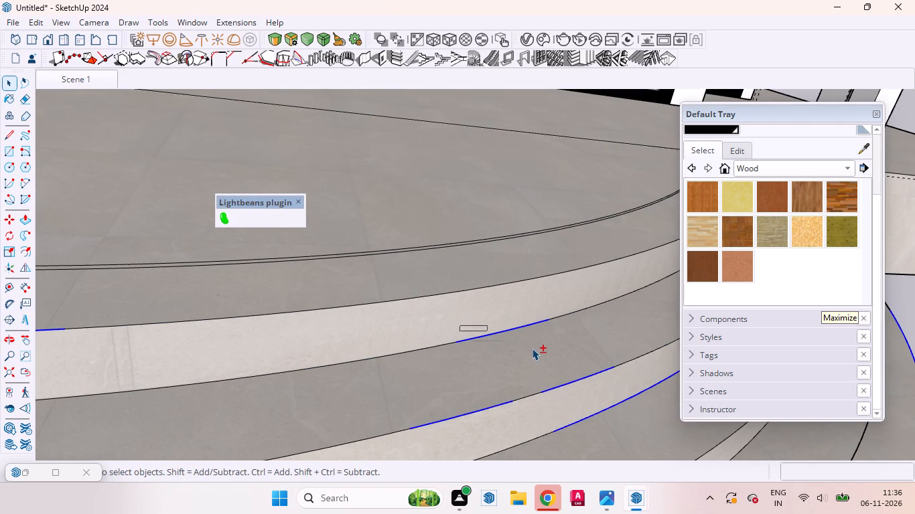
shift+drag(532, 348, 614, 389)
shift+drag(442, 327, 518, 369)
shift+drag(484, 319, 597, 358)
shift+drag(448, 313, 510, 360)
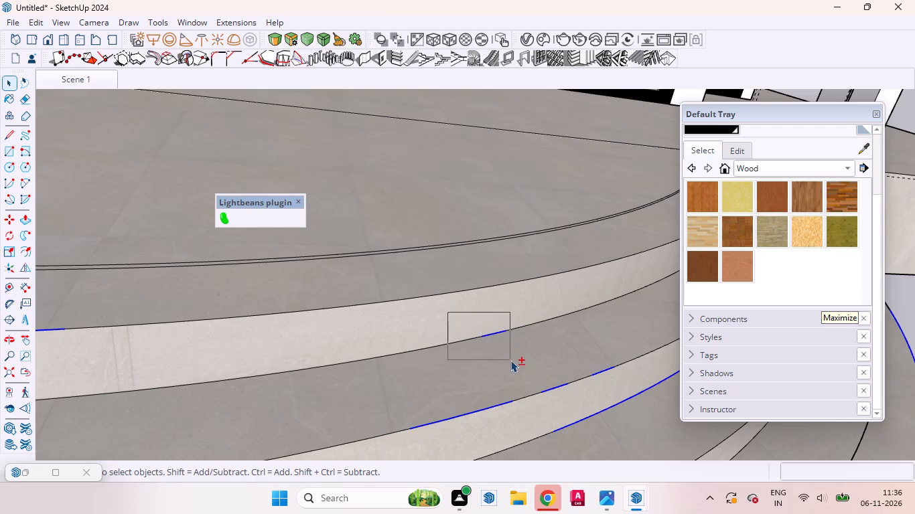
shift+drag(510, 360, 522, 361)
shift+drag(456, 323, 533, 371)
shift+drag(446, 332, 514, 402)
shift+drag(469, 319, 536, 399)
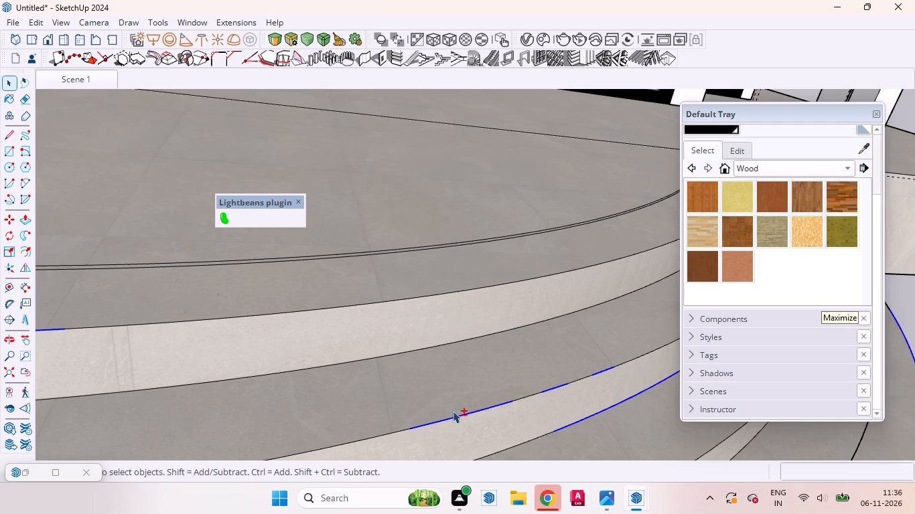
Deselect the stray segments on the upper curved edge of the second step.
shift+drag(399, 406, 558, 460)
shift+scroll(358, 362, down, 7)
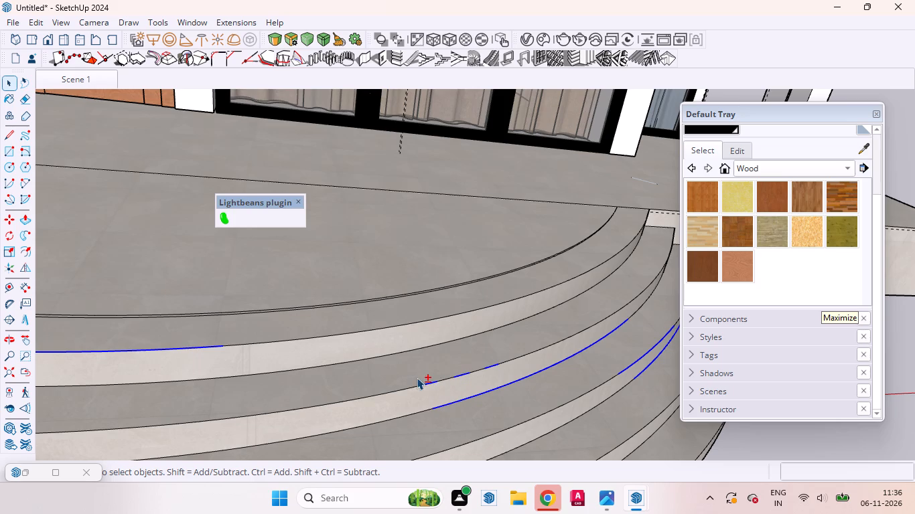
shift+drag(415, 373, 504, 414)
shift+drag(431, 361, 496, 398)
shift+drag(468, 355, 518, 386)
shift+drag(492, 351, 531, 374)
shift+drag(514, 343, 536, 372)
shift+scroll(519, 363, up, 11)
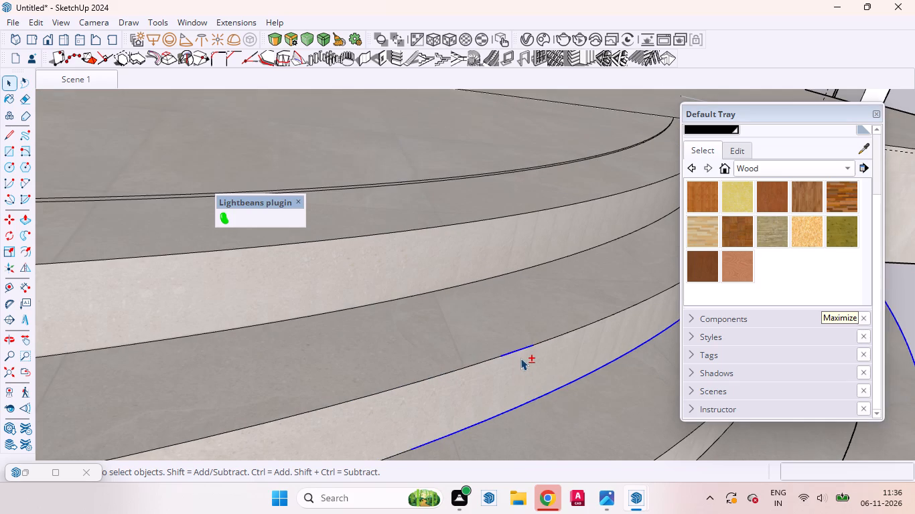
shift+drag(500, 342, 560, 369)
Remove the stray segments along the front part of the second riser's lower edge from the selection.
shift+scroll(437, 327, down, 7)
shift+scroll(379, 398, up, 3)
shift+drag(311, 392, 384, 412)
shift+drag(433, 355, 508, 392)
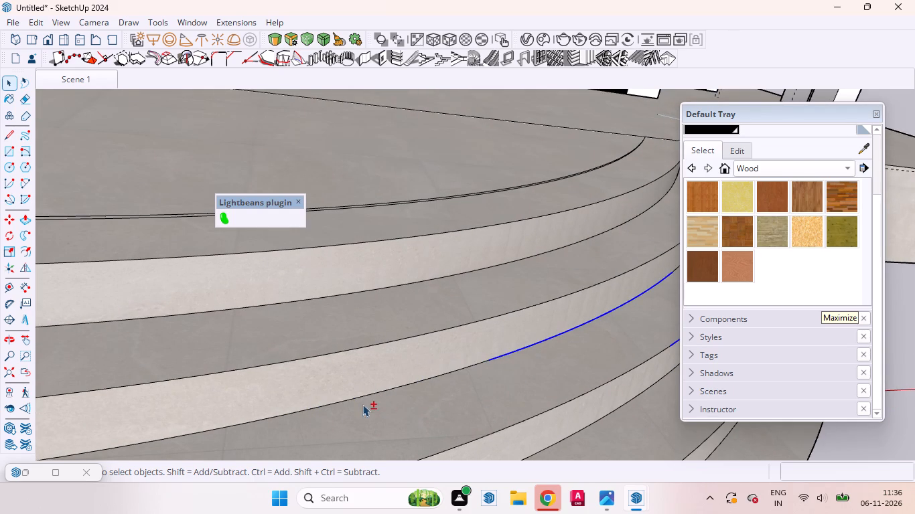
shift+scroll(338, 411, down, 9)
shift+scroll(464, 386, up, 8)
shift+drag(323, 359, 424, 398)
shift+drag(364, 340, 504, 380)
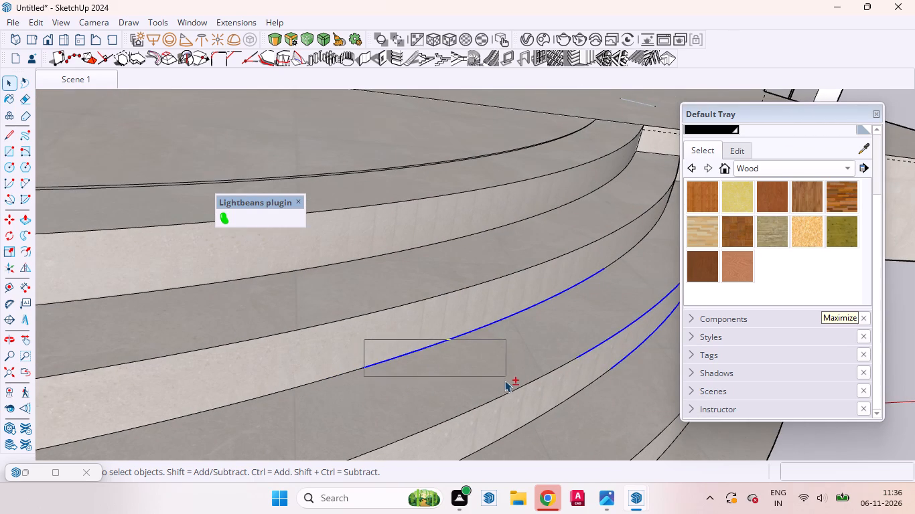
shift+drag(504, 380, 475, 383)
shift+drag(360, 347, 406, 404)
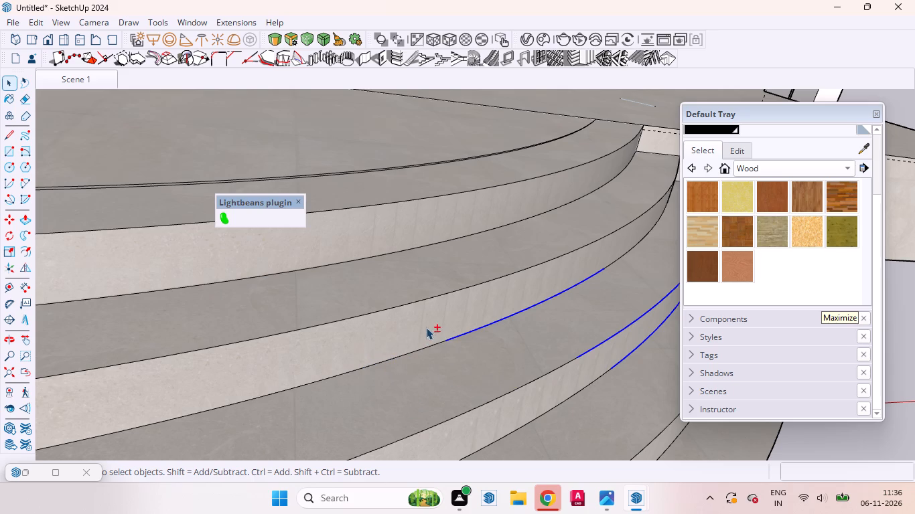
shift+drag(428, 316, 528, 367)
Deselect the remaining stray segments on the second riser's lower edge toward its far bend.
shift+scroll(547, 308, up, 4)
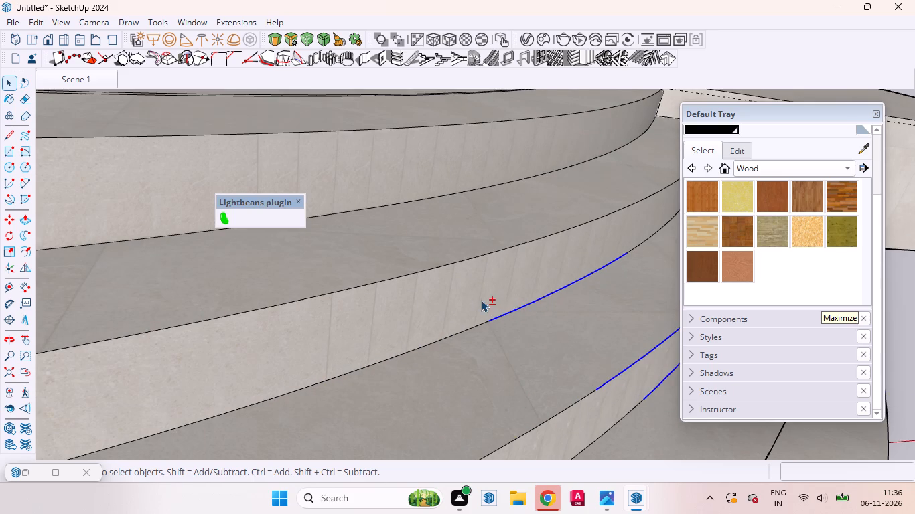
shift+drag(481, 300, 525, 342)
shift+drag(520, 280, 583, 344)
shift+drag(494, 294, 502, 303)
shift+drag(502, 303, 548, 343)
shift+drag(528, 277, 603, 317)
shift+drag(561, 268, 613, 313)
shift+drag(593, 252, 646, 292)
shift+drag(604, 255, 657, 304)
shift+drag(533, 285, 617, 338)
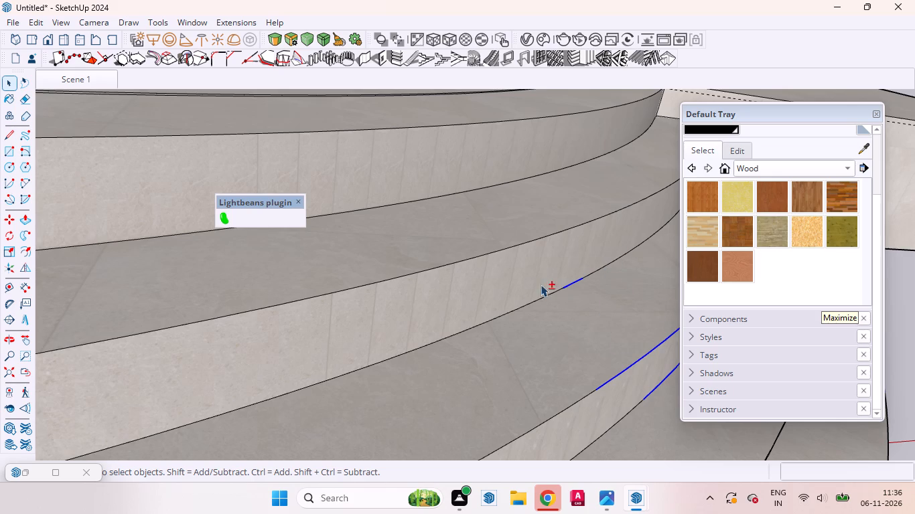
shift+drag(553, 279, 630, 327)
shift+drag(562, 273, 635, 331)
Clear the stray selected segments along the front part of the third step's upper curved edge.
shift+scroll(395, 309, down, 3)
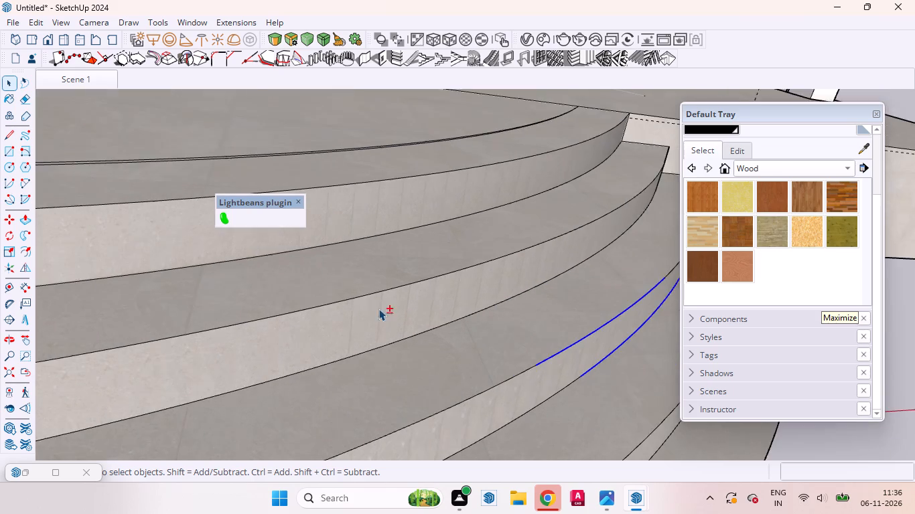
shift+scroll(378, 309, down, 10)
shift+drag(426, 319, 479, 357)
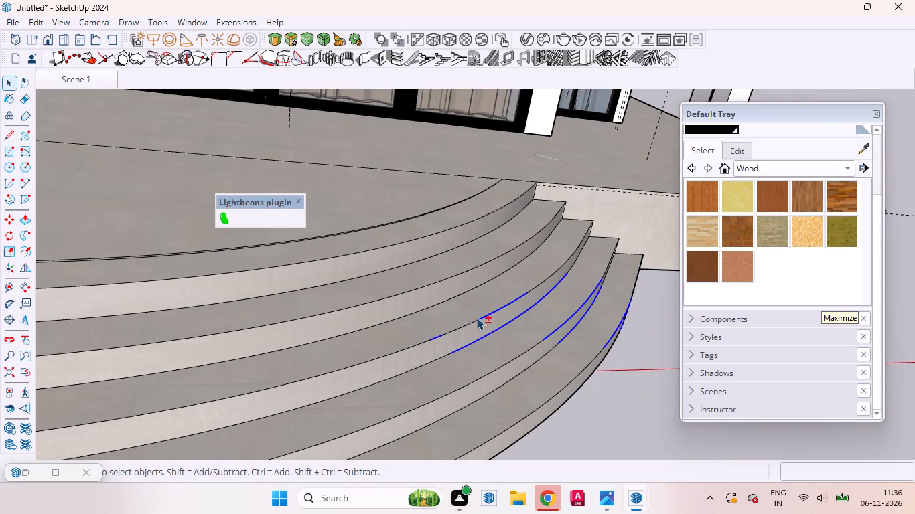
shift+drag(419, 341, 514, 367)
shift+drag(403, 325, 565, 392)
shift+drag(388, 328, 551, 412)
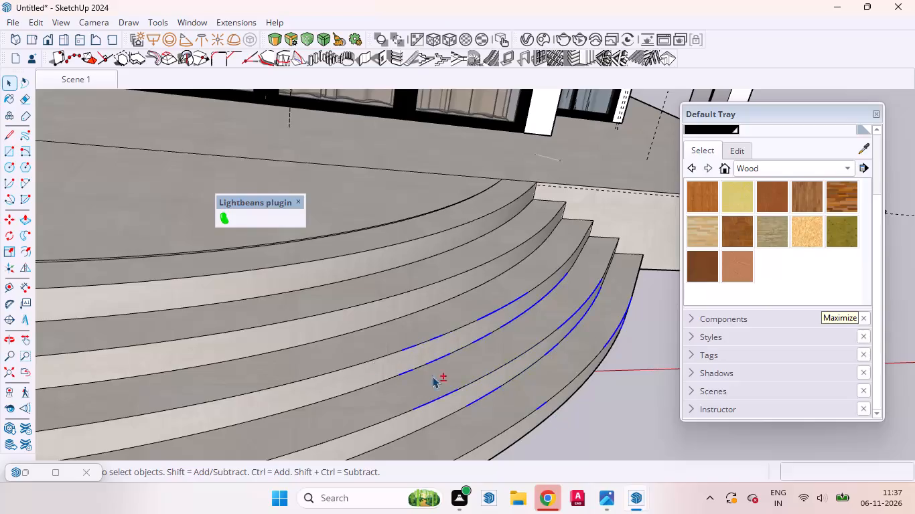
shift+drag(349, 349, 543, 458)
shift+drag(348, 351, 406, 392)
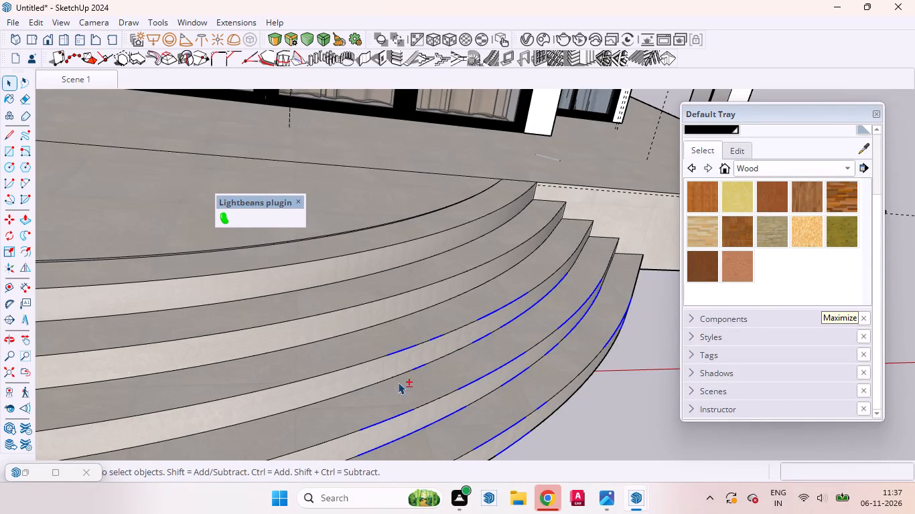
shift+drag(377, 339, 434, 363)
shift+drag(419, 331, 490, 366)
shift+drag(405, 333, 482, 383)
shift+drag(415, 371, 456, 388)
shift+drag(418, 329, 419, 330)
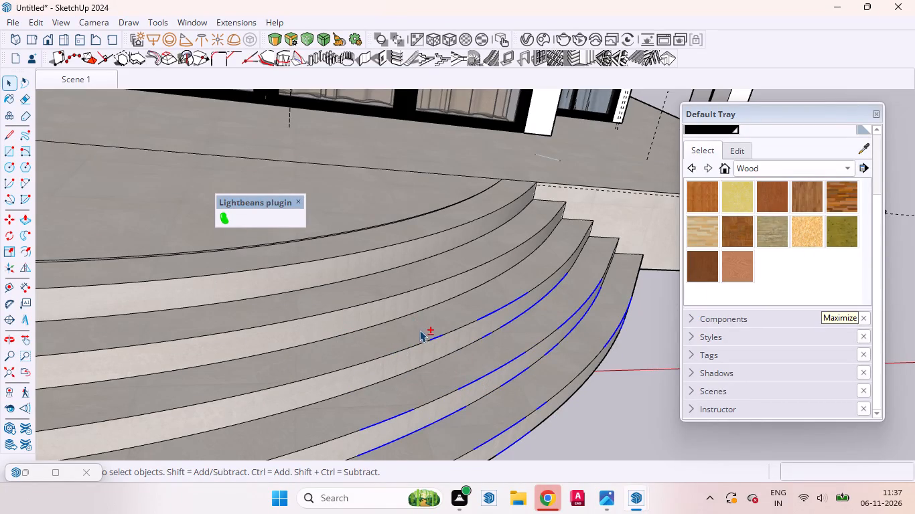
shift+drag(419, 330, 452, 349)
Deselect the remaining stray segments on the third step's upper edge near its far bend.
shift+drag(470, 309, 495, 335)
shift+drag(488, 302, 530, 332)
shift+drag(482, 305, 512, 337)
shift+drag(492, 299, 535, 329)
shift+drag(506, 290, 529, 302)
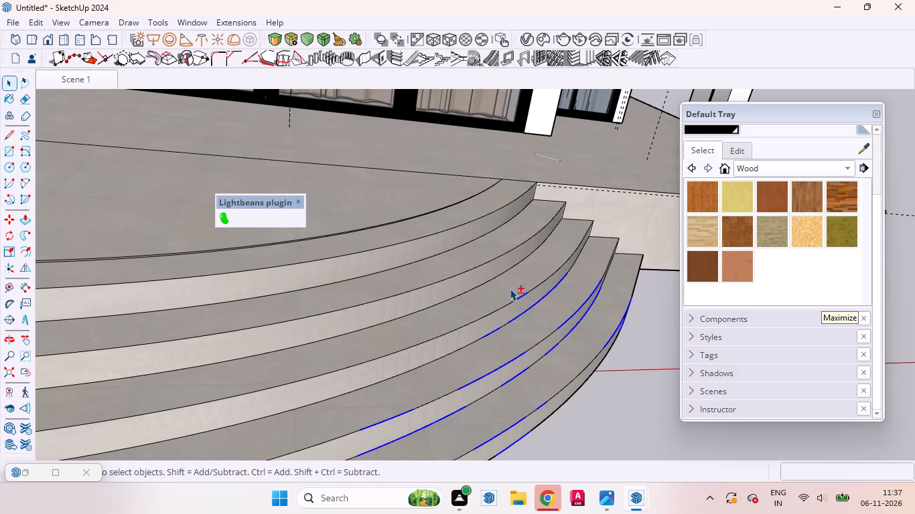
shift+drag(511, 288, 554, 319)
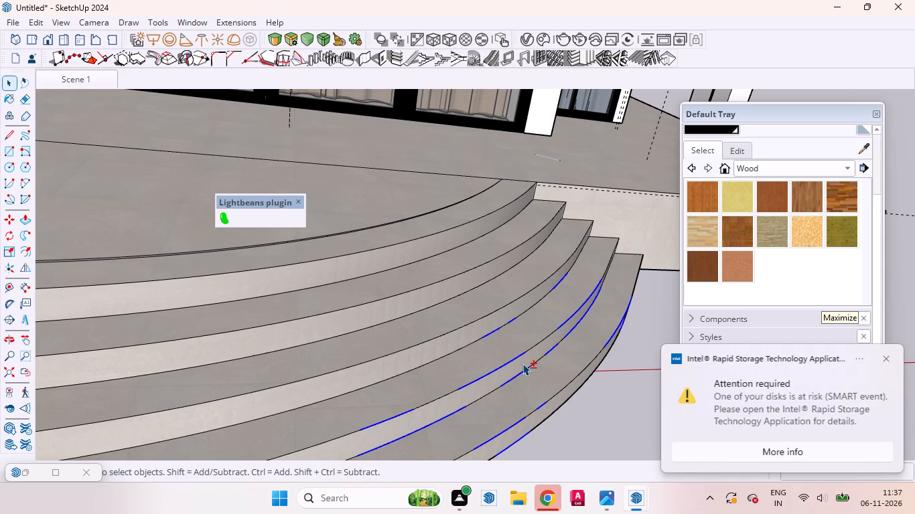
Deselect the stray segments along the middle part of the third riser's lower curved edge.
shift+drag(471, 325, 518, 360)
shift+drag(455, 321, 488, 371)
shift+drag(455, 335, 494, 361)
shift+drag(470, 332, 522, 360)
shift+drag(482, 326, 510, 361)
shift+drag(486, 325, 531, 344)
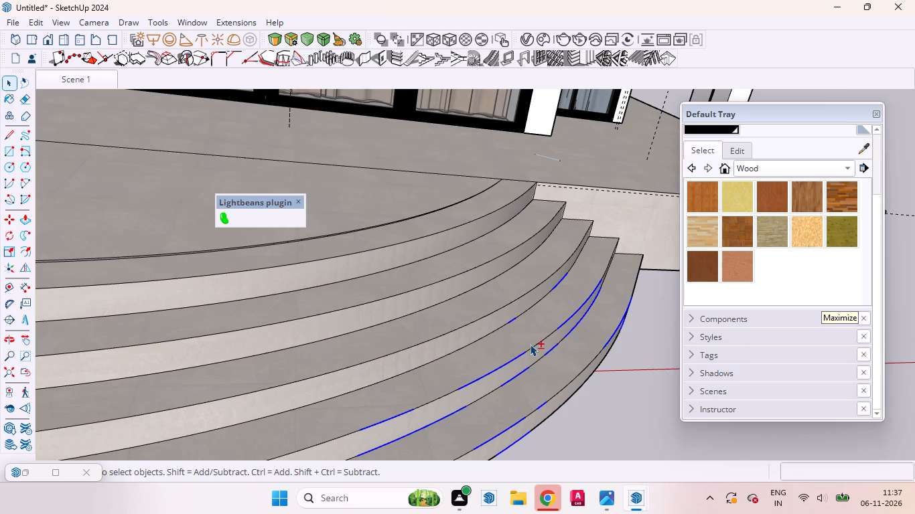
shift+drag(504, 317, 535, 335)
Clear the remaining stray selected segments on the third riser's lower edge near its far bend.
shift+scroll(437, 319, down, 7)
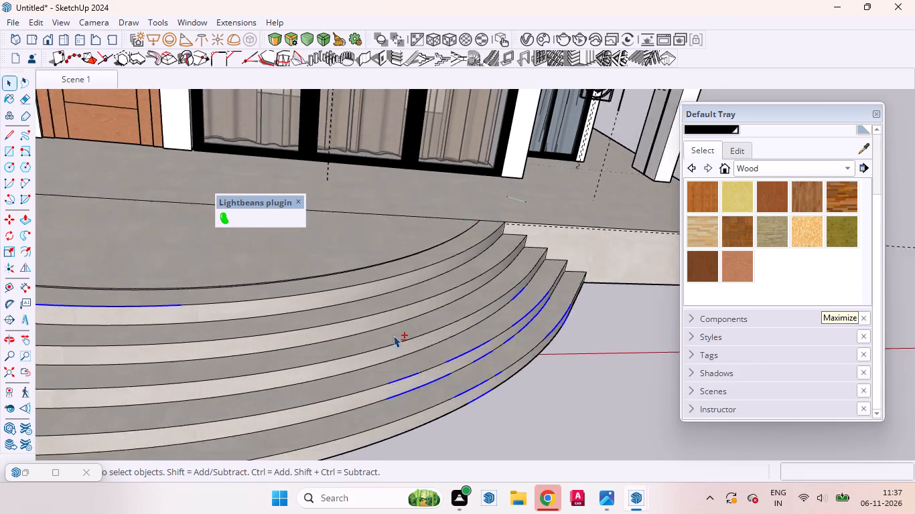
shift+scroll(393, 335, down, 2)
shift+scroll(470, 313, up, 4)
shift+scroll(499, 322, down, 13)
shift+scroll(419, 353, up, 4)
shift+scroll(435, 363, down, 8)
shift+scroll(461, 345, up, 10)
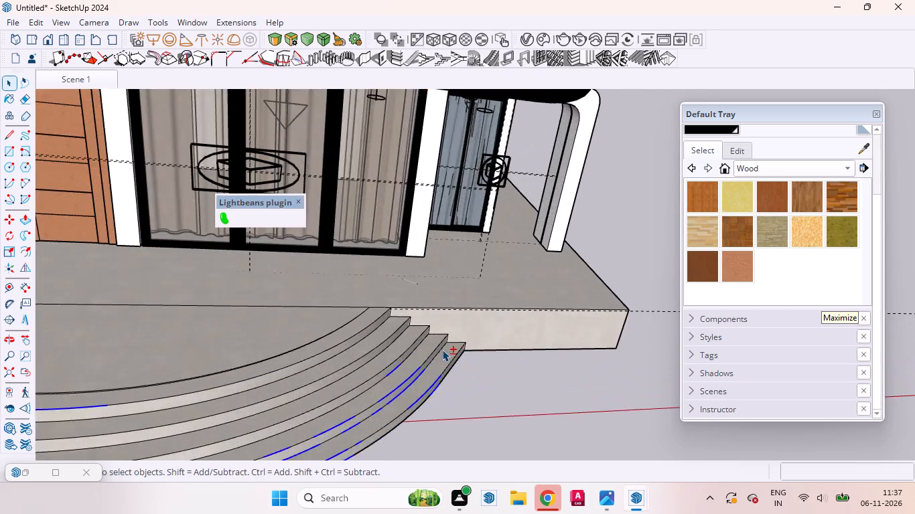
shift+scroll(442, 349, up, 9)
shift+scroll(366, 375, down, 1)
shift+scroll(366, 375, up, 3)
shift+drag(263, 406, 334, 441)
shift+drag(287, 397, 385, 448)
shift+drag(266, 403, 359, 469)
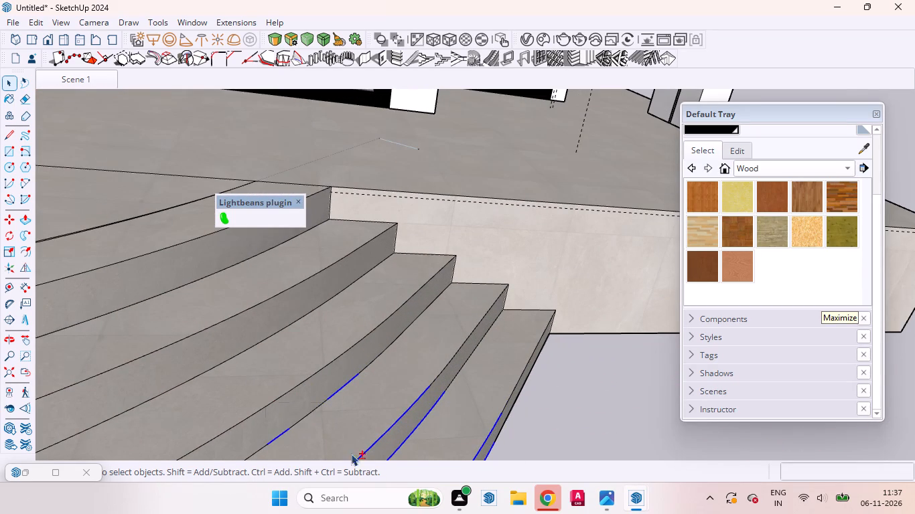
shift+drag(253, 430, 318, 462)
shift+click(279, 437)
shift+click(340, 394)
shift+click(338, 389)
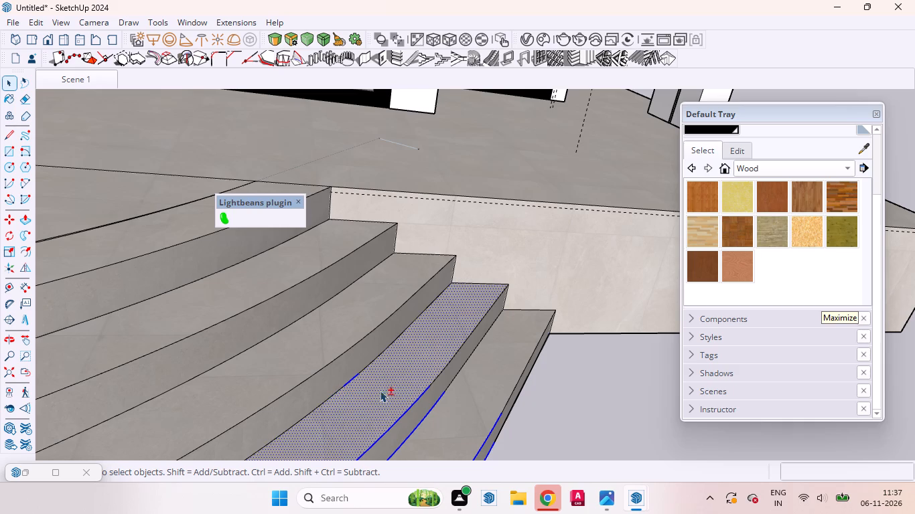
shift+click(375, 398)
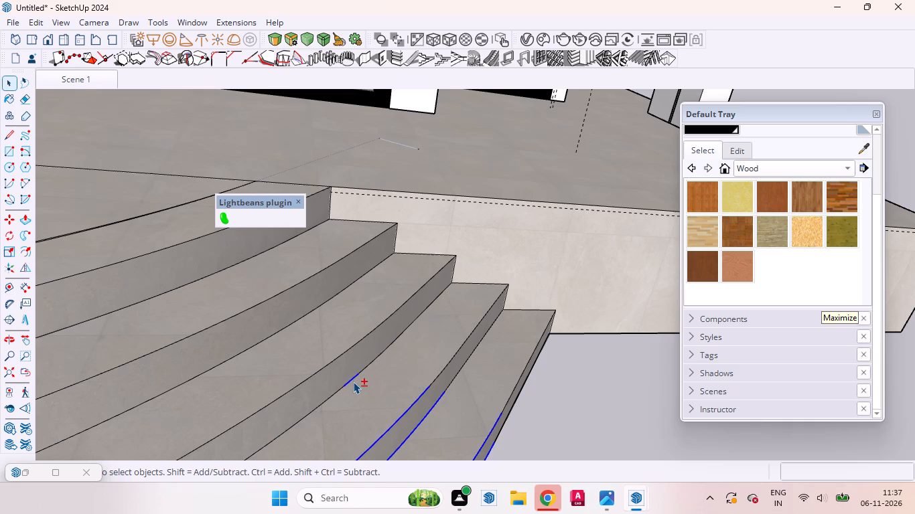
shift+click(353, 381)
Remove the selected segments nearest the far end of the fourth riser's upper and lower edges from the selection.
shift+drag(392, 389, 441, 426)
shift+drag(413, 384, 436, 414)
shift+drag(427, 388, 454, 416)
Deselect the stray segments nearest the far end of the bottom riser's upper and lower curved edges.
shift+drag(476, 406, 516, 449)
shift+scroll(430, 330, down, 3)
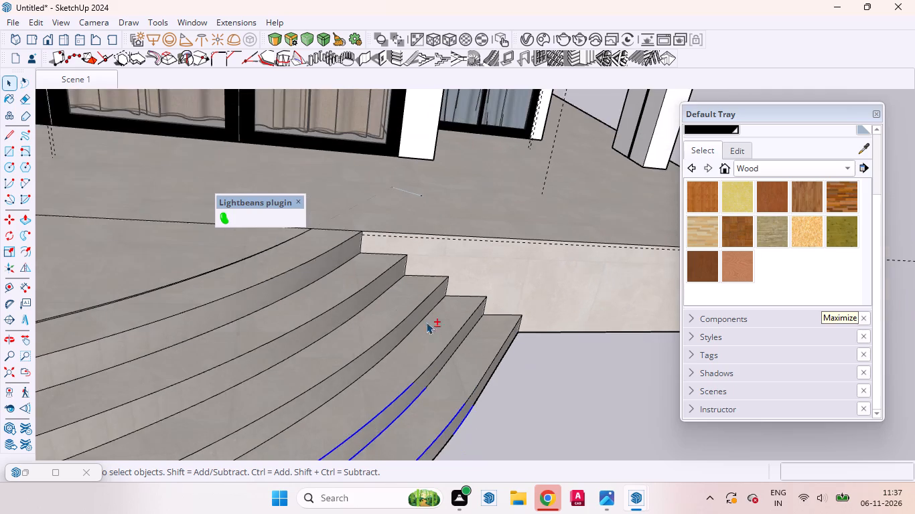
shift+scroll(426, 322, down, 5)
shift+drag(432, 371, 499, 424)
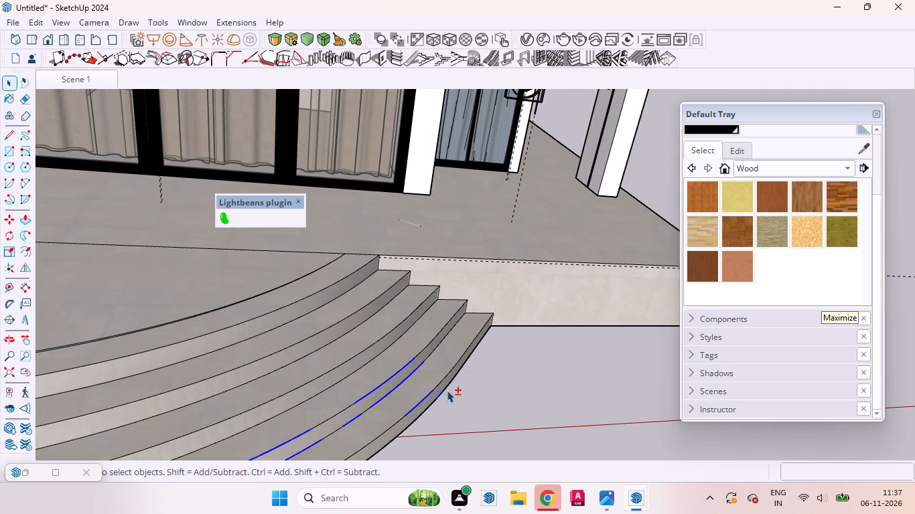
shift+drag(399, 388, 527, 476)
shift+drag(414, 395, 487, 445)
shift+drag(411, 386, 468, 440)
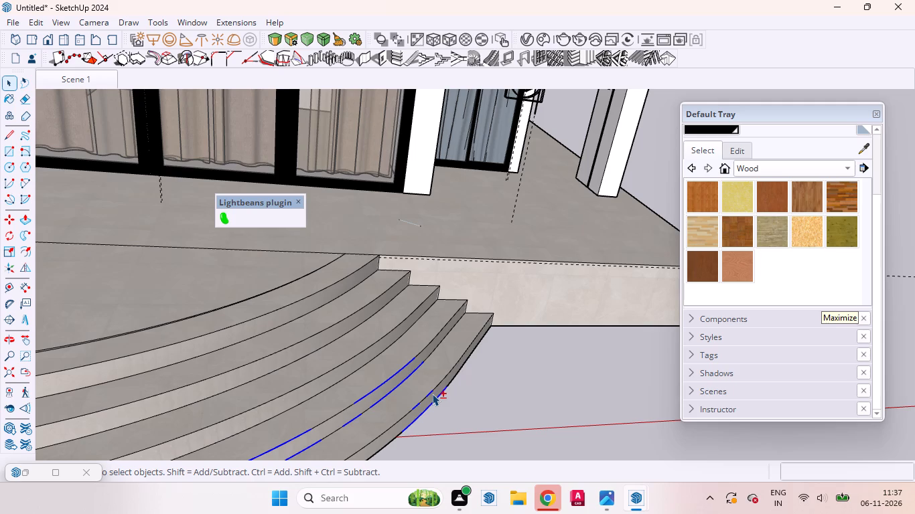
shift+click(432, 393)
shift+click(425, 387)
shift+drag(420, 388, 460, 426)
Clear the leftover stray segments one by one around the far bend of the bottom riser's upper and lower edges.
shift+scroll(438, 392, up, 7)
shift+scroll(450, 404, down, 3)
shift+scroll(450, 404, up, 5)
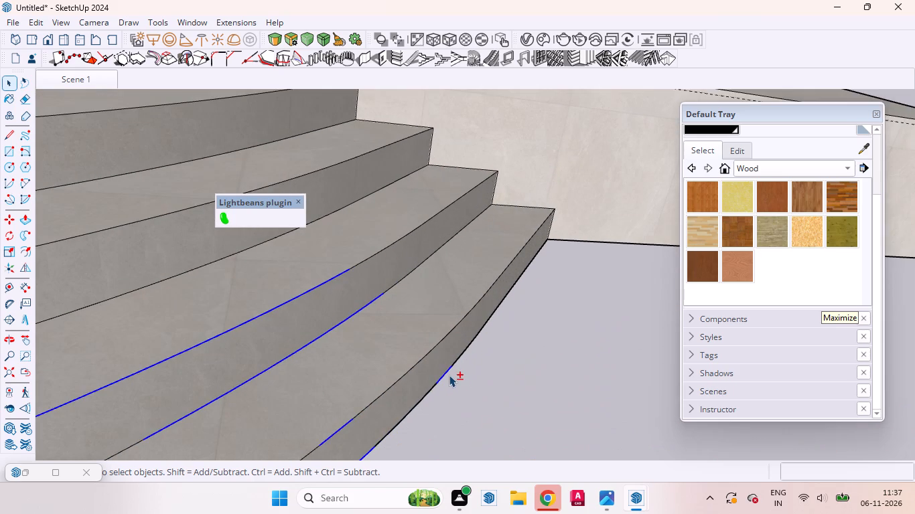
shift+click(448, 372)
shift+click(349, 424)
shift+scroll(426, 299, down, 3)
shift+click(384, 410)
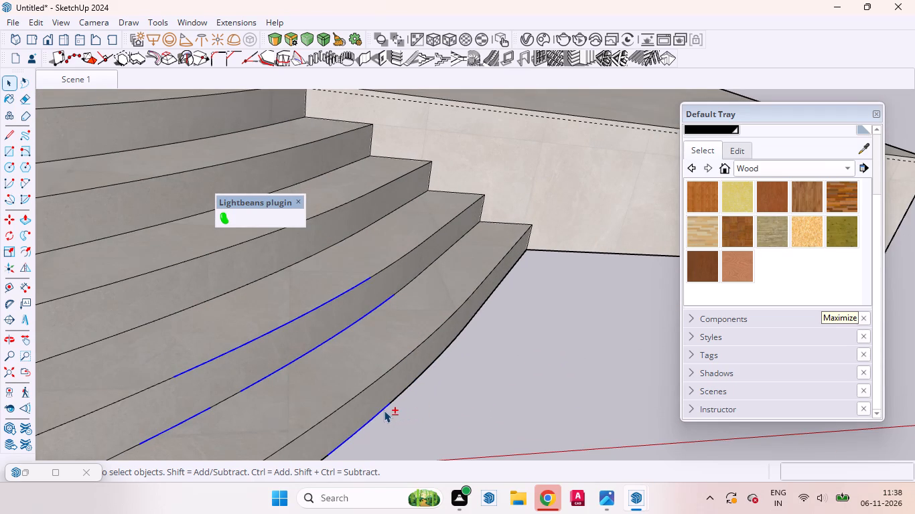
shift+click(368, 423)
shift+scroll(494, 329, down, 5)
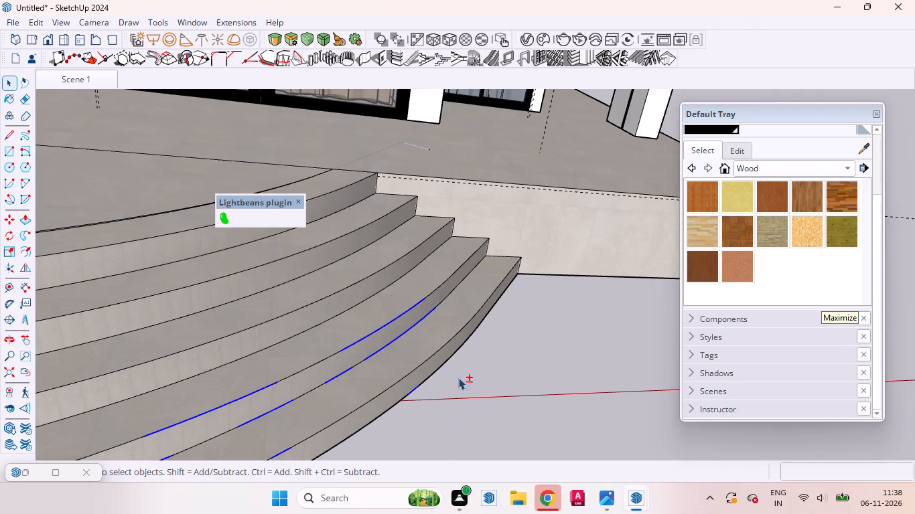
shift+click(411, 392)
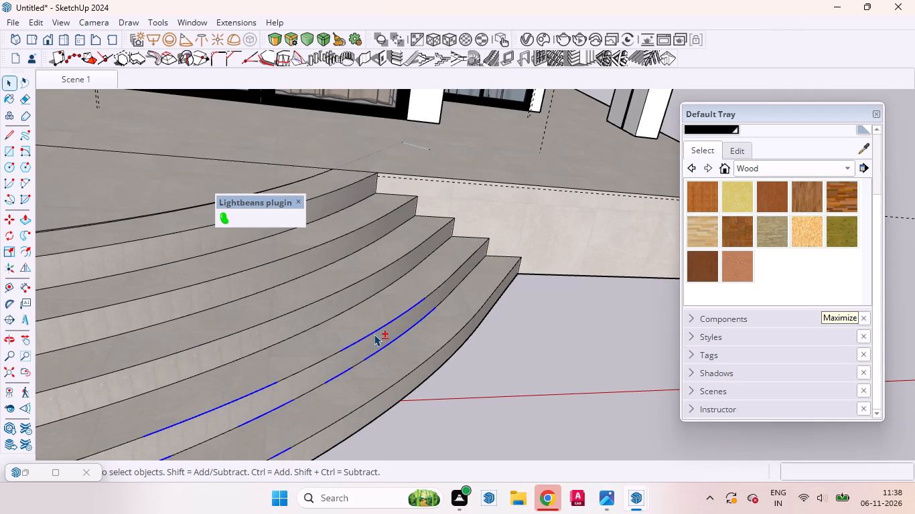
Deselect the stray segments on the fourth riser's upper curved edge toward its far bend.
shift+click(370, 335)
shift+drag(338, 337, 366, 355)
shift+drag(348, 327, 366, 351)
shift+drag(349, 325, 384, 359)
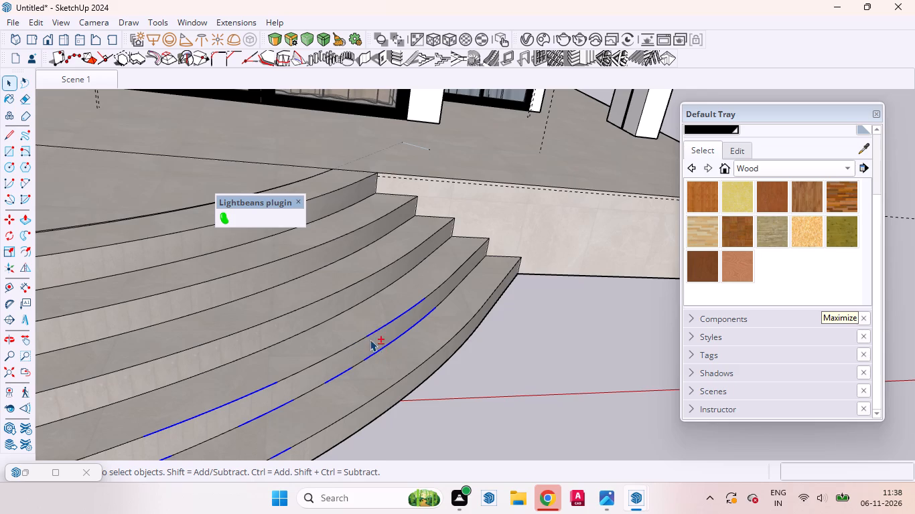
shift+click(370, 334)
shift+click(382, 330)
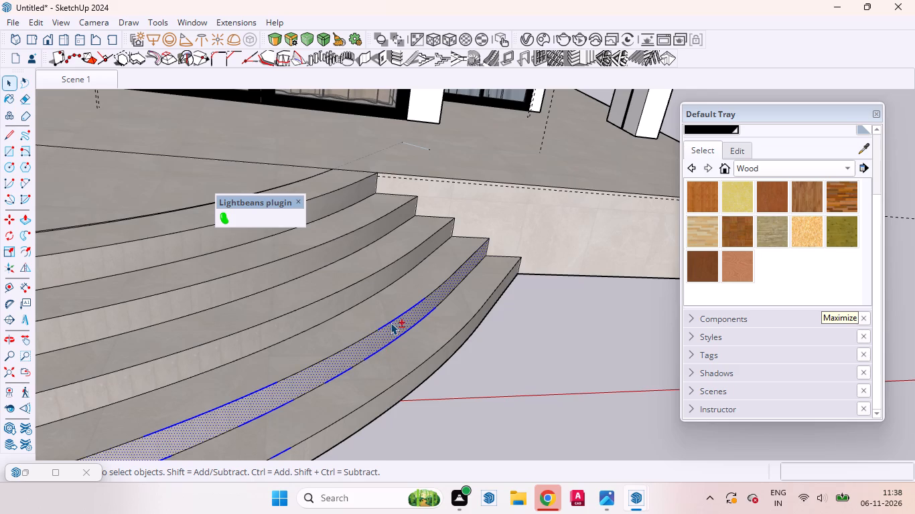
Deselect the fourth riser's face and the stray segments on its upper curved edge near the far bend.
shift+click(392, 323)
shift+click(398, 319)
shift+click(411, 311)
shift+drag(395, 305, 418, 327)
shift+drag(414, 297, 435, 305)
shift+click(392, 327)
shift+drag(368, 319, 403, 337)
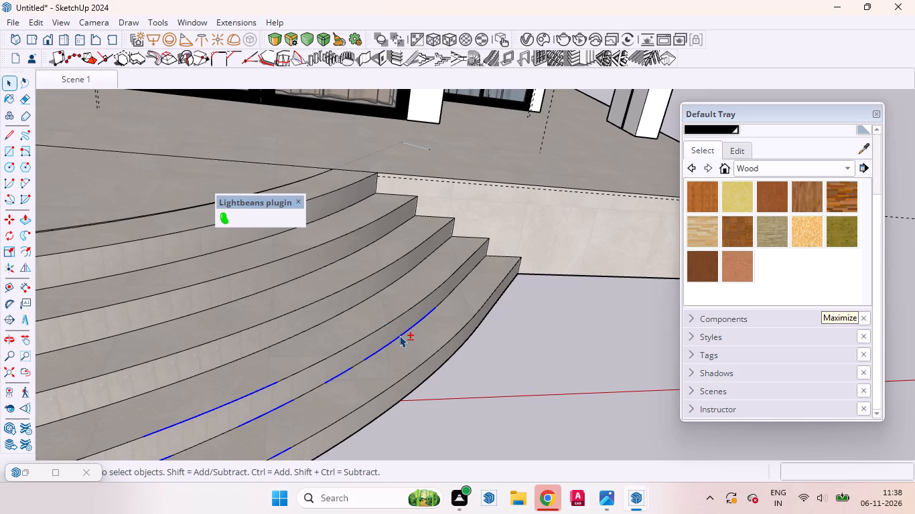
Deselect the fourth riser's face and the stray segments at the far end of its lower curved edge.
shift+click(399, 338)
shift+drag(391, 313, 439, 349)
shift+drag(418, 292, 460, 339)
shift+drag(429, 297, 460, 321)
shift+drag(460, 321, 477, 347)
shift+click(445, 299)
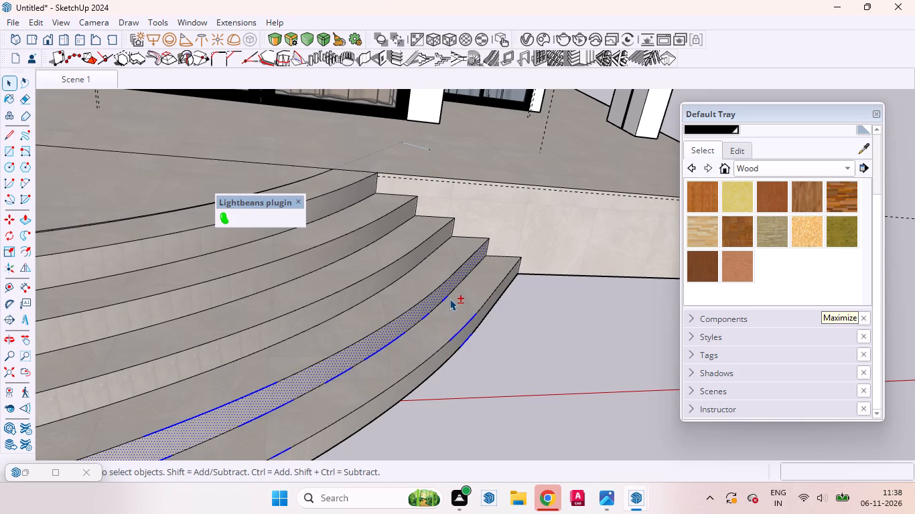
shift+click(446, 295)
shift+click(446, 297)
shift+scroll(419, 301, up, 4)
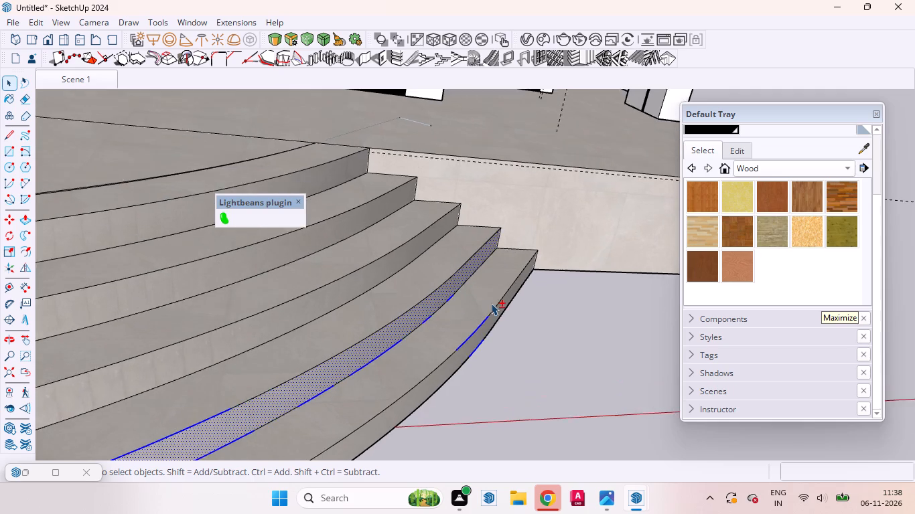
shift+scroll(491, 303, up, 8)
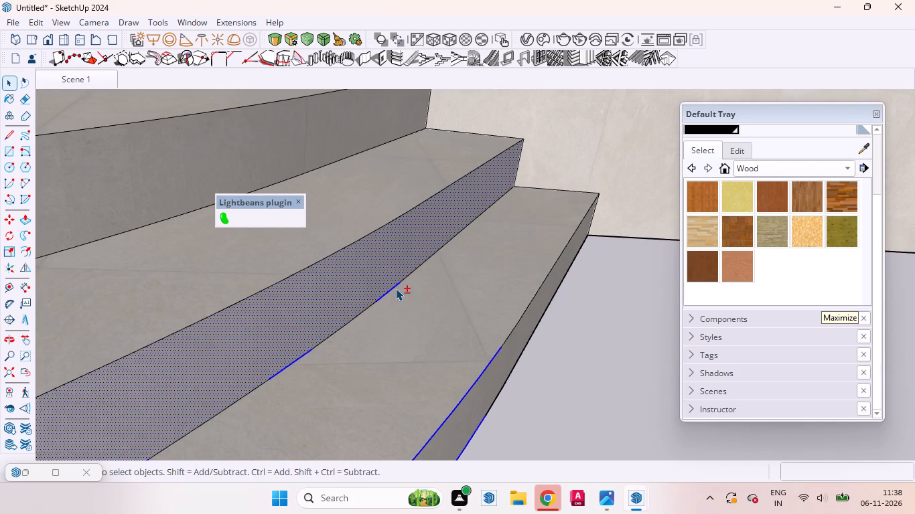
shift+click(396, 288)
shift+click(358, 286)
shift+click(306, 353)
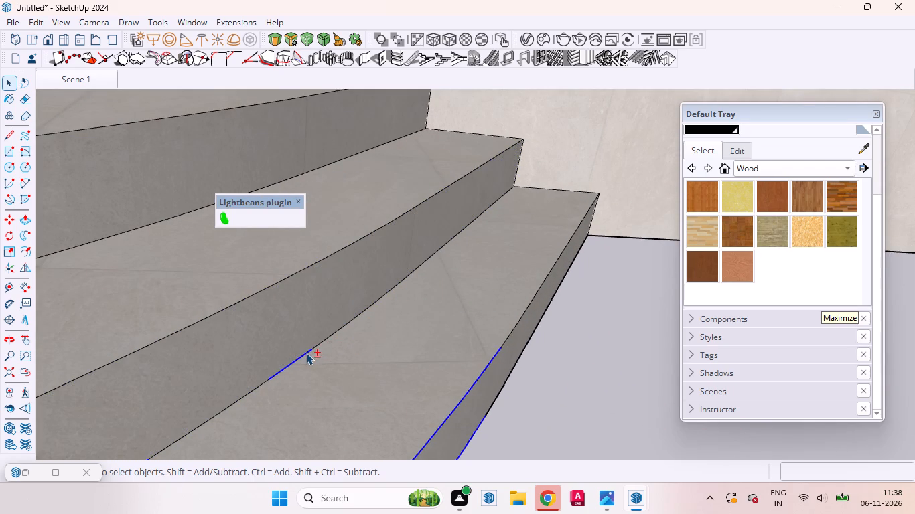
Clear the stray segments along the fourth riser's lower edge past the far bend, along with the bottom tread face.
shift+scroll(475, 251, down, 8)
shift+scroll(406, 318, up, 4)
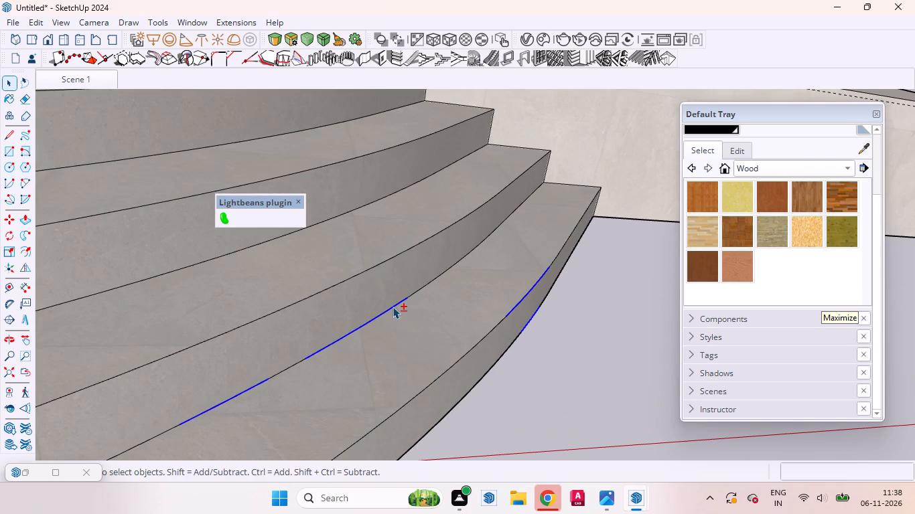
shift+click(393, 307)
shift+click(372, 320)
shift+click(358, 331)
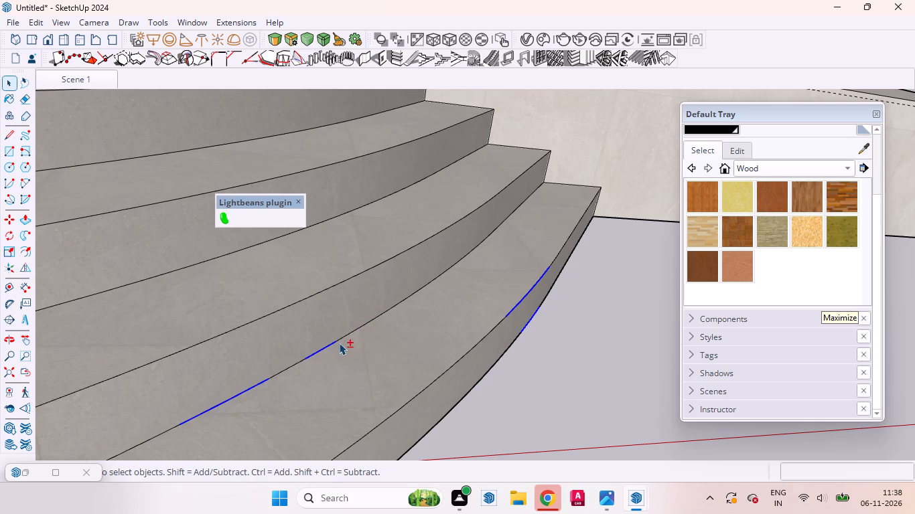
shift+click(339, 343)
shift+click(324, 351)
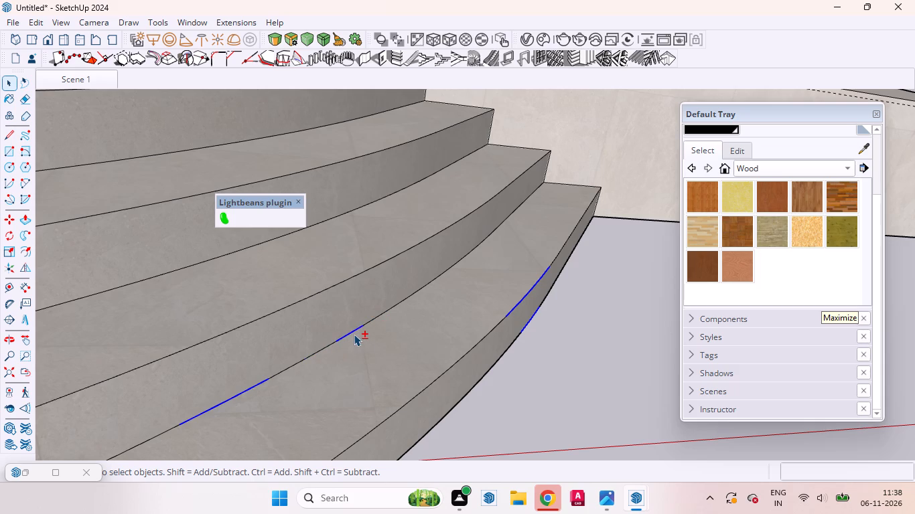
shift+click(354, 334)
shift+scroll(514, 251, down, 3)
shift+click(345, 343)
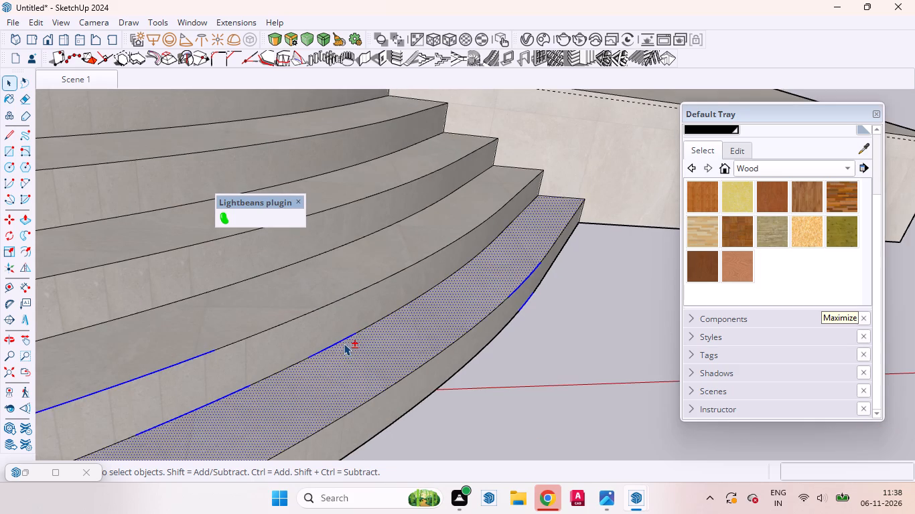
shift+click(332, 345)
shift+click(326, 349)
shift+click(343, 375)
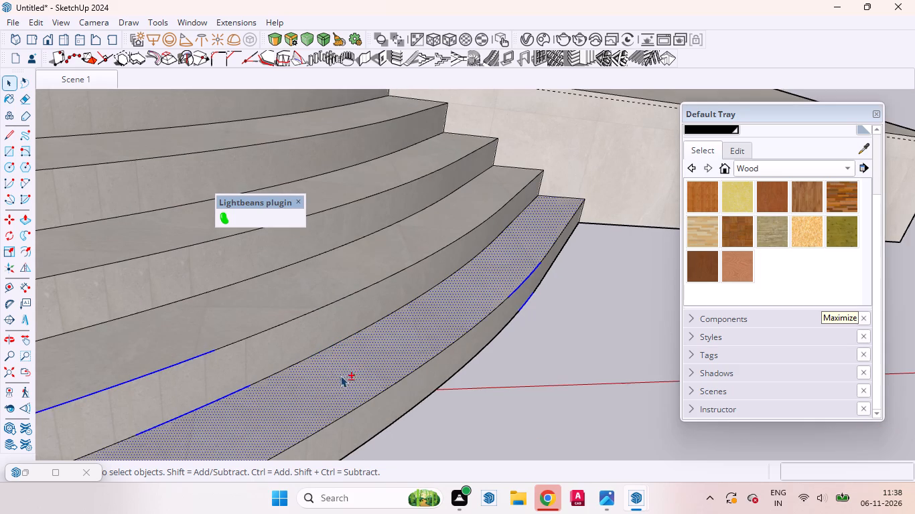
shift+click(247, 387)
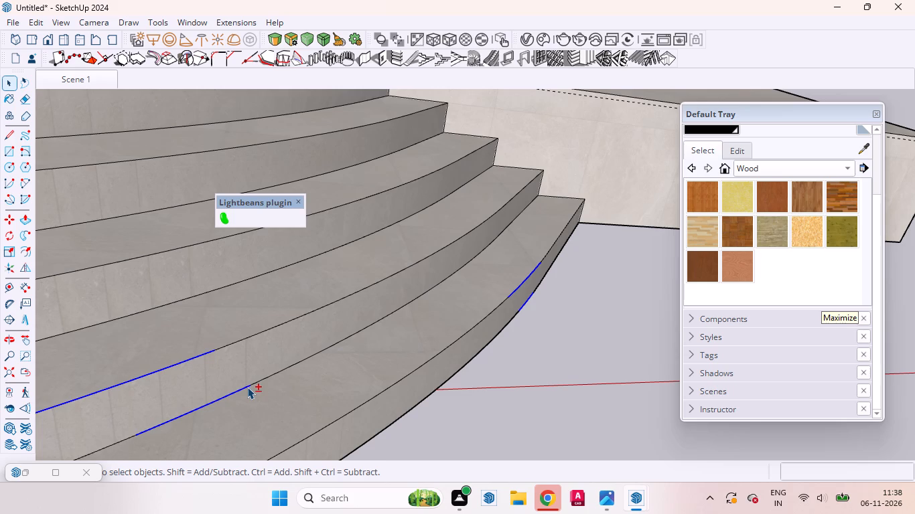
Deselect the next run of stray segments on the fourth riser's upper and lower edges, working away from the far end.
shift+scroll(752, 332, down, 4)
shift+scroll(762, 303, up, 1)
shift+scroll(762, 301, down, 1)
shift+scroll(708, 287, down, 4)
shift+scroll(423, 319, down, 4)
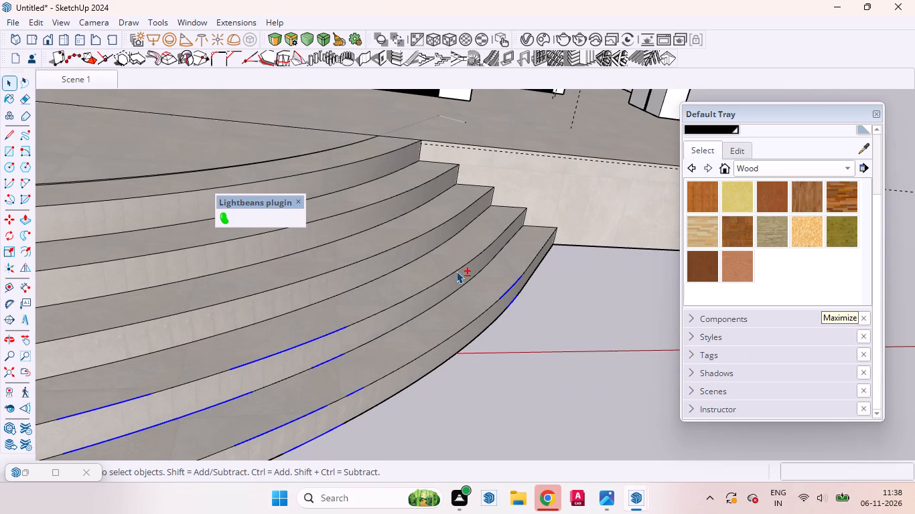
shift+click(334, 359)
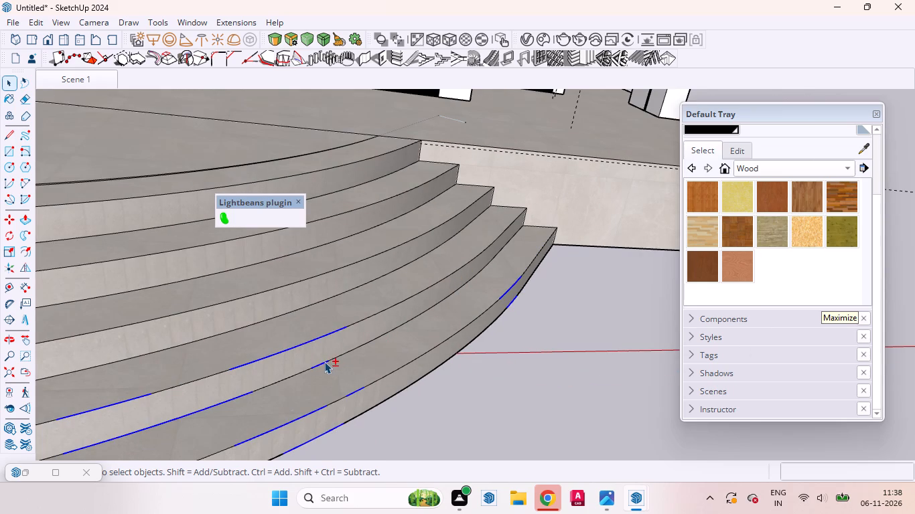
shift+click(324, 362)
shift+click(334, 333)
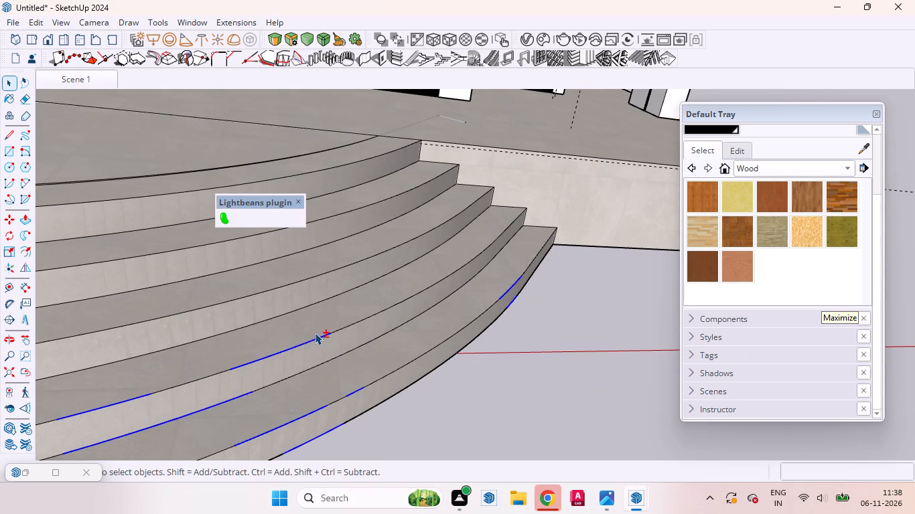
shift+click(315, 339)
shift+click(295, 347)
shift+click(267, 358)
shift+click(303, 345)
Deselect the leftover short upper-edge segment and the lower-edge segments beside it on the fourth riser.
shift+scroll(429, 327, down, 2)
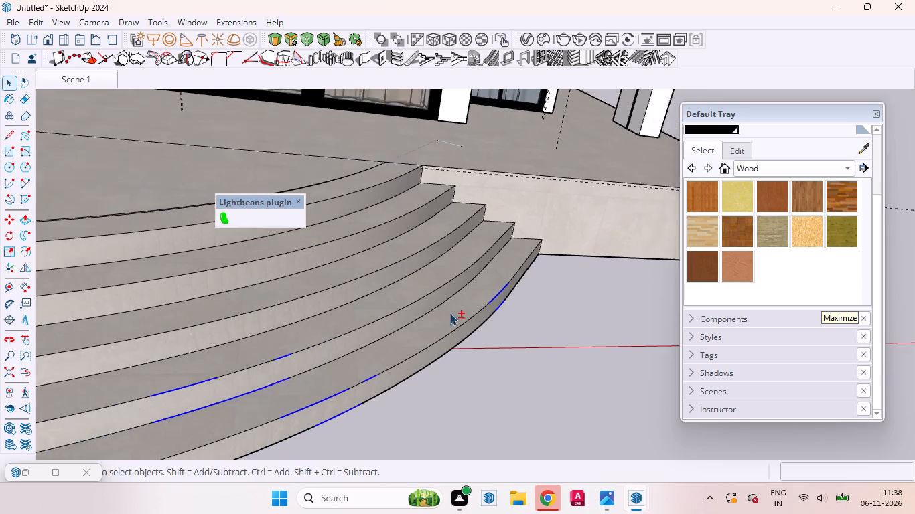
shift+scroll(450, 313, down, 6)
shift+scroll(376, 313, up, 4)
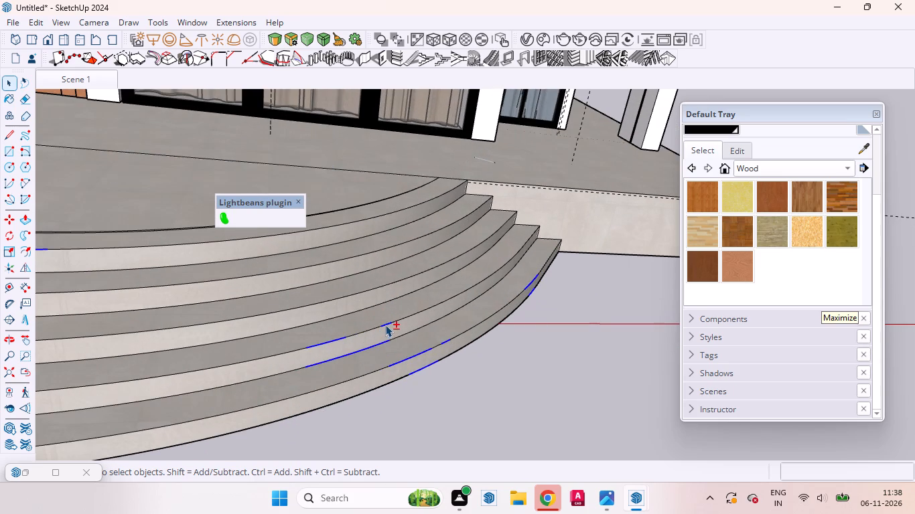
shift+click(385, 324)
shift+click(380, 343)
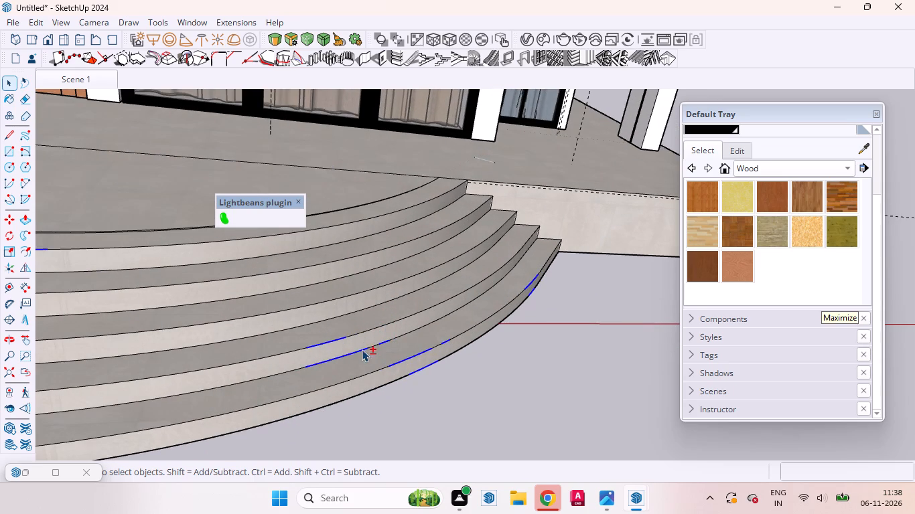
shift+click(351, 353)
shift+click(364, 349)
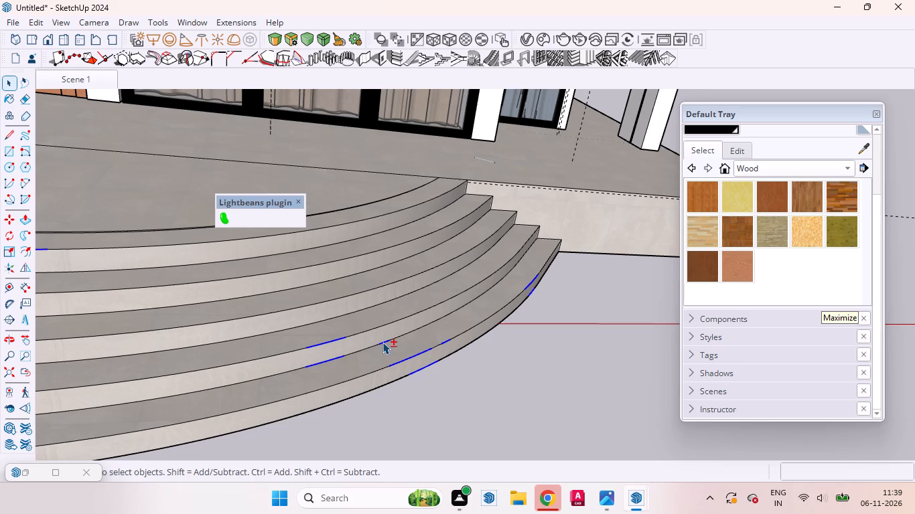
shift+click(382, 342)
Clear the last pair of stray segment runs from the fourth riser's upper and lower curved edges.
shift+click(332, 361)
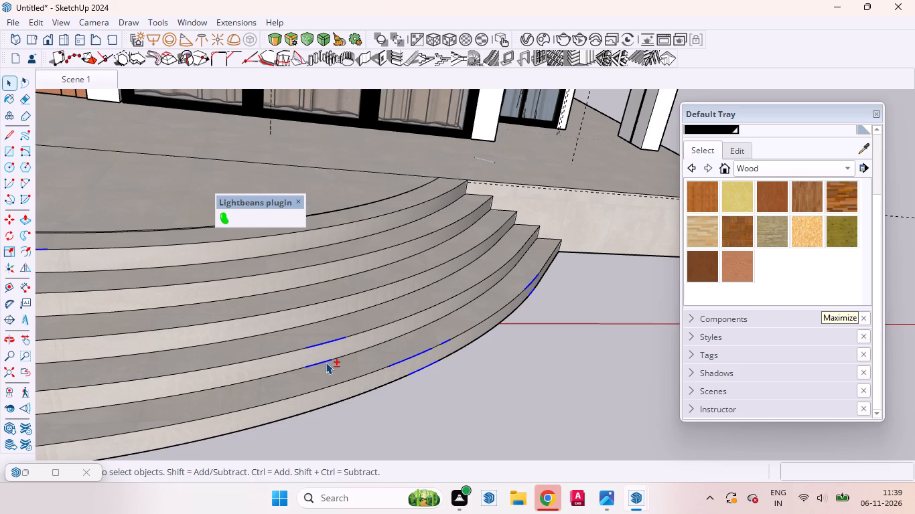
shift+click(324, 362)
shift+click(333, 342)
shift+click(317, 363)
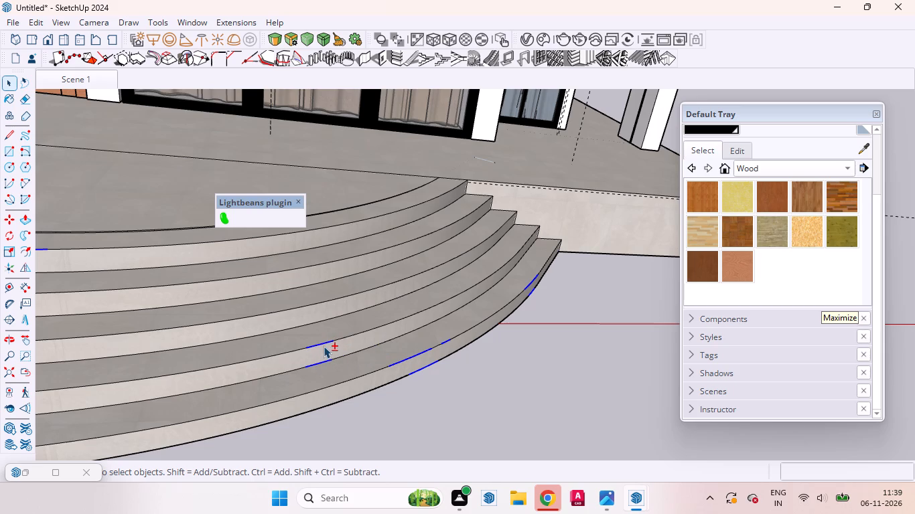
shift+click(323, 344)
shift+scroll(311, 363, up, 9)
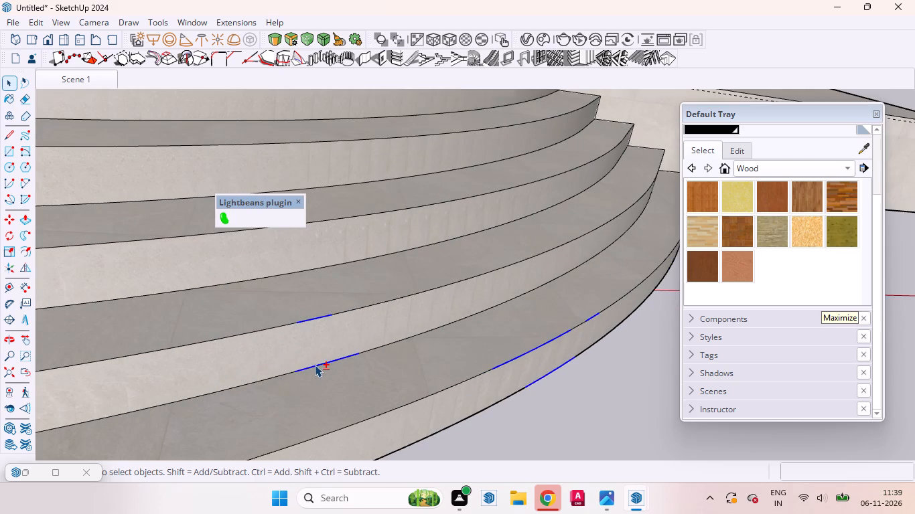
shift+click(317, 367)
shift+click(338, 360)
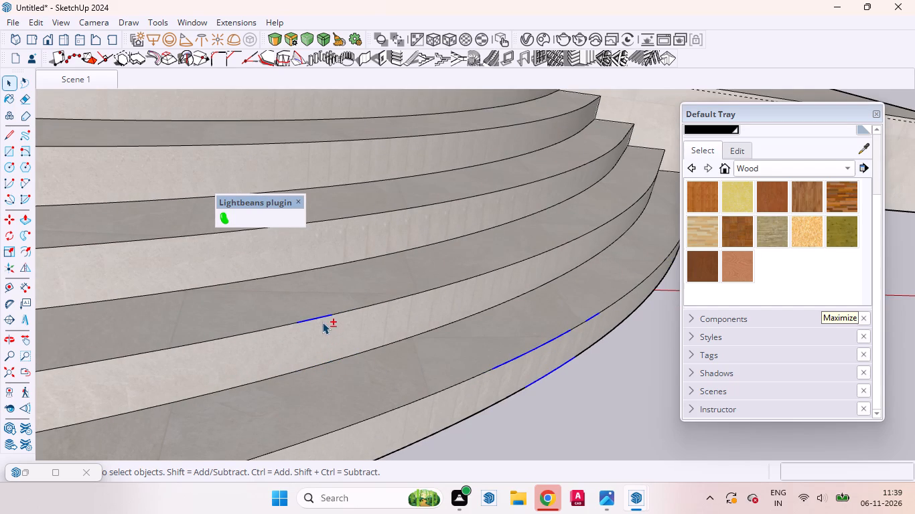
shift+click(319, 316)
Deselect the bottom riser's face and the stray segments along the middle of its upper and lower curved edges.
shift+scroll(289, 343, down, 10)
shift+scroll(415, 348, up, 4)
shift+click(377, 343)
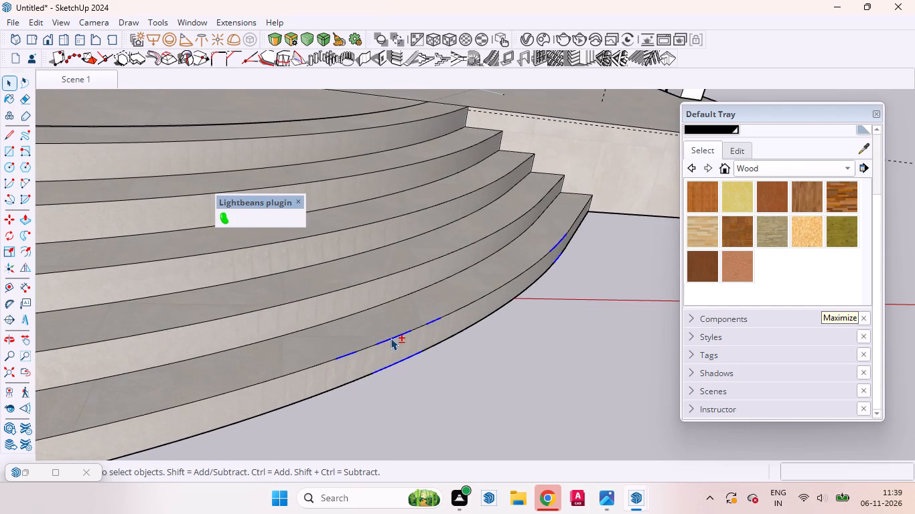
shift+click(391, 338)
shift+click(407, 334)
shift+click(353, 354)
shift+click(432, 323)
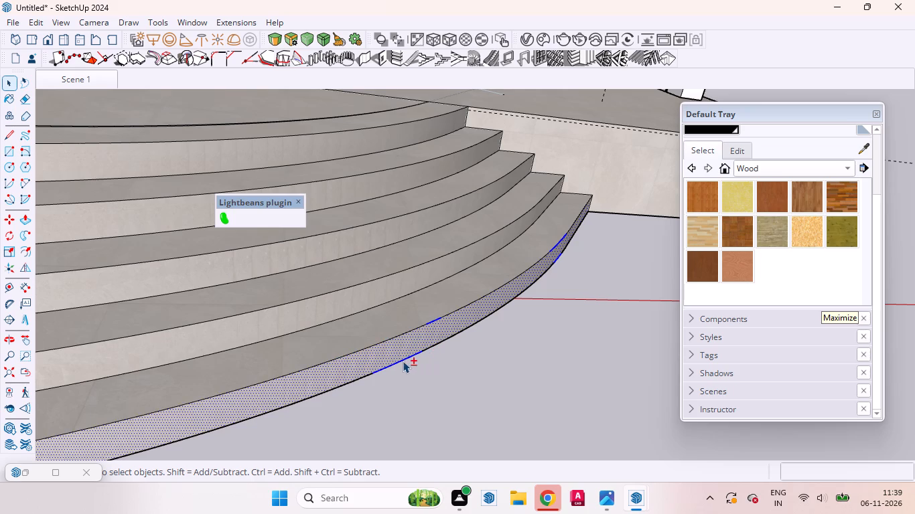
shift+click(403, 359)
shift+click(415, 354)
shift+click(423, 341)
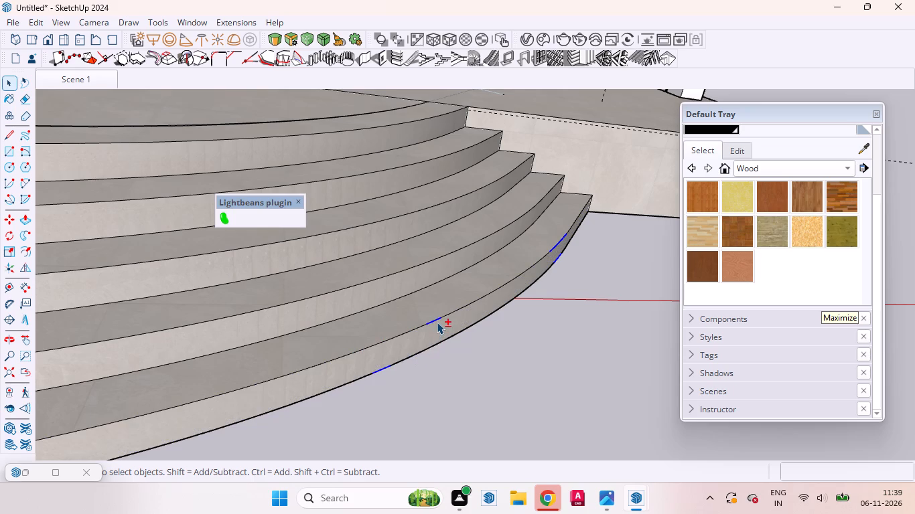
shift+click(435, 321)
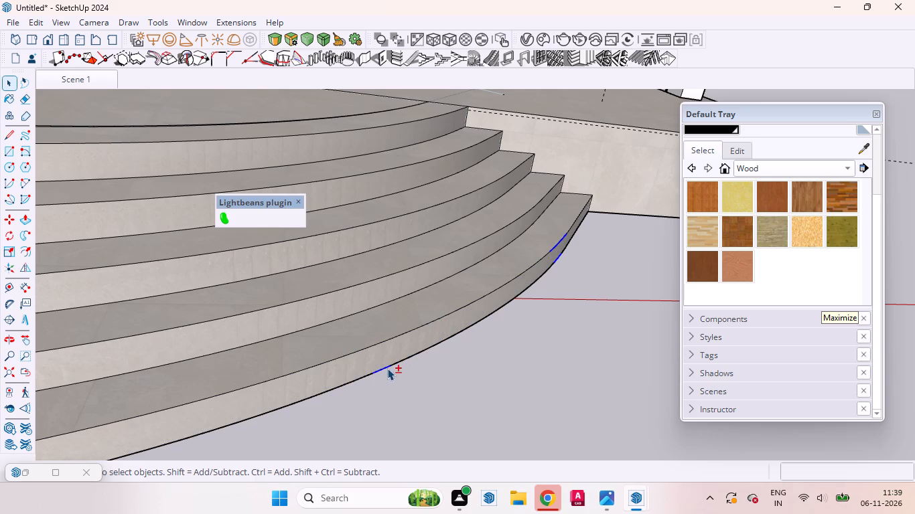
shift+click(386, 368)
Deselect the remaining stray segments on the bottom riser's upper and lower curved edges near its far end, keeping the tread face unselected.
shift+scroll(395, 385, down, 5)
shift+scroll(531, 276, up, 8)
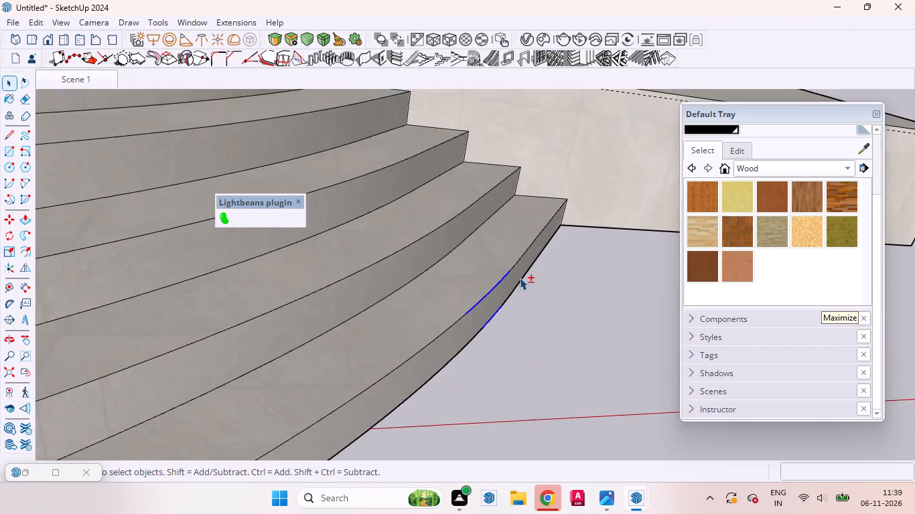
shift+scroll(520, 278, up, 4)
shift+click(481, 296)
shift+click(492, 285)
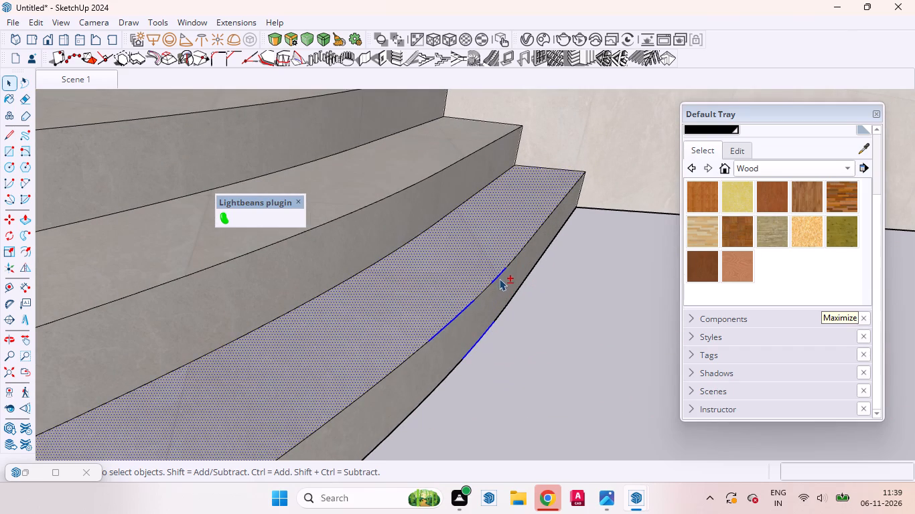
shift+click(499, 278)
shift+click(500, 248)
shift+click(471, 306)
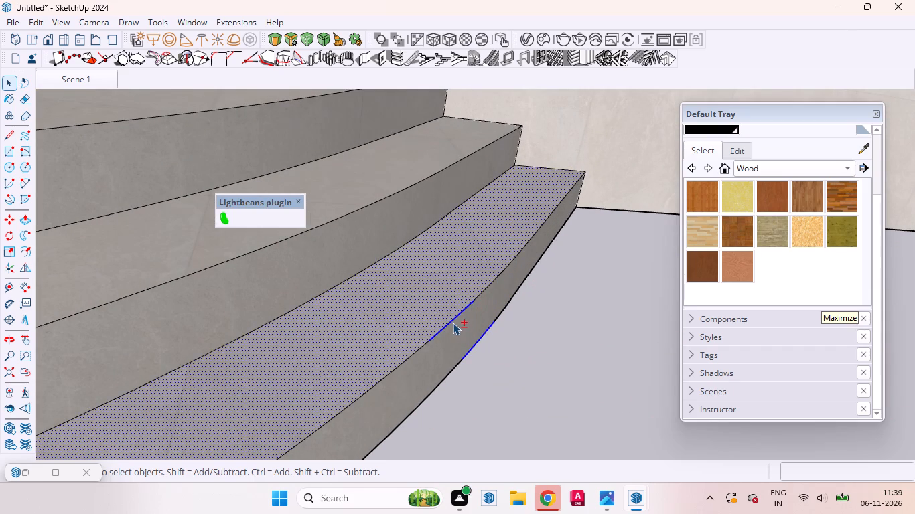
shift+click(452, 323)
shift+click(450, 321)
shift+click(463, 311)
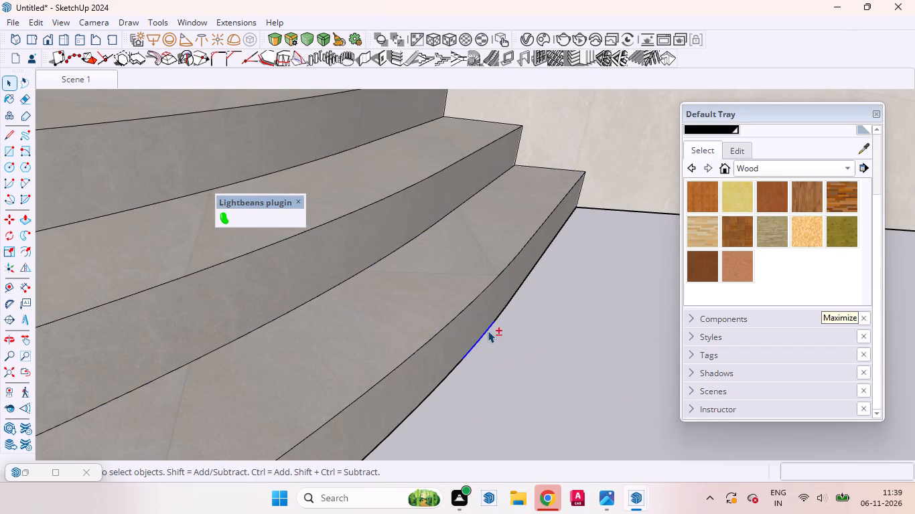
shift+click(482, 339)
shift+click(480, 337)
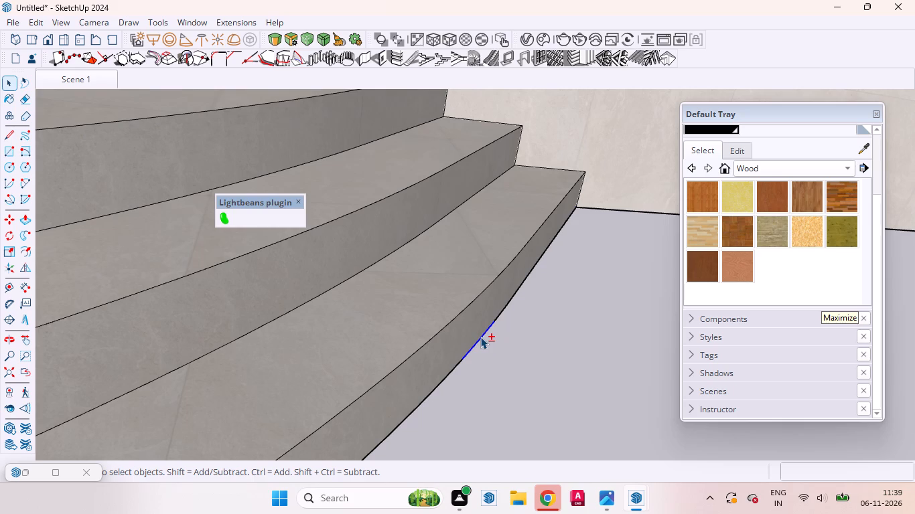
shift+click(487, 329)
Add the next segments past the middle of the top step's upper curved edge to the path selection.
shift+scroll(518, 346, down, 20)
shift+scroll(518, 346, down, 6)
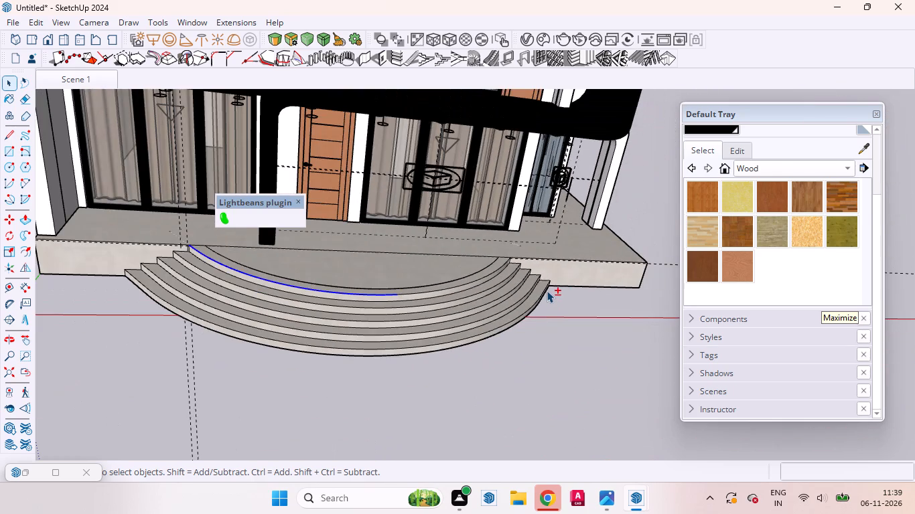
ctrl+scroll(399, 293, up, 9)
ctrl+click(404, 294)
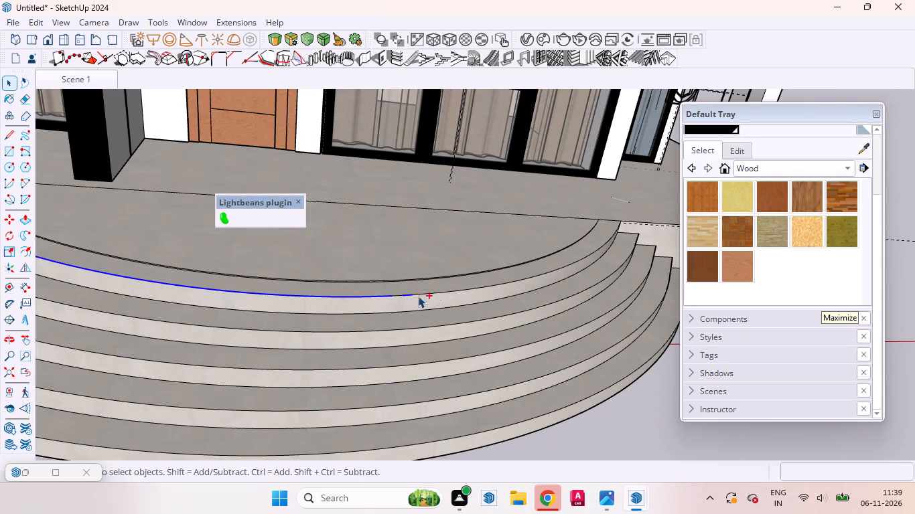
ctrl+drag(386, 288, 425, 309)
ctrl+drag(409, 289, 447, 303)
Add the segments at the far end of the top step's upper curved edge to the selection, excluding its lower edge.
ctrl+scroll(332, 325, down, 10)
ctrl+scroll(439, 268, up, 4)
ctrl+scroll(439, 268, down, 1)
ctrl+scroll(442, 268, up, 1)
ctrl+scroll(453, 268, down, 1)
ctrl+scroll(506, 282, up, 11)
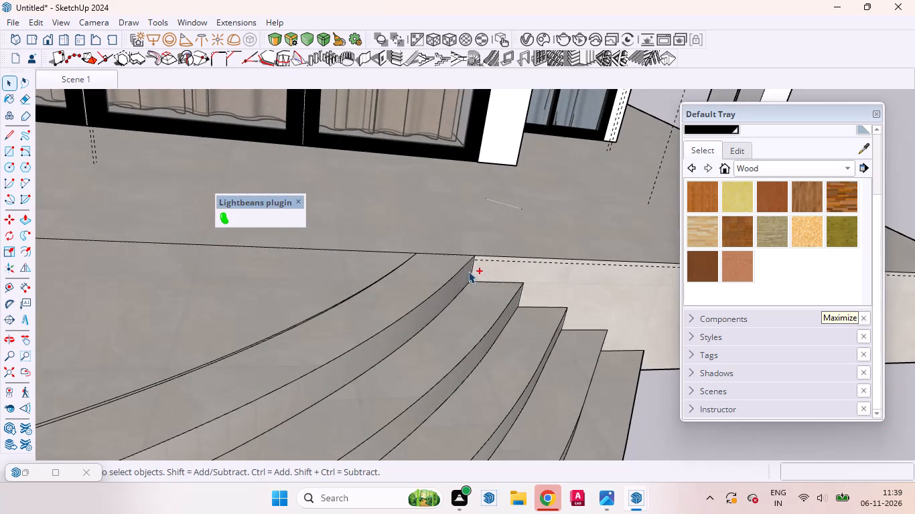
ctrl+click(457, 274)
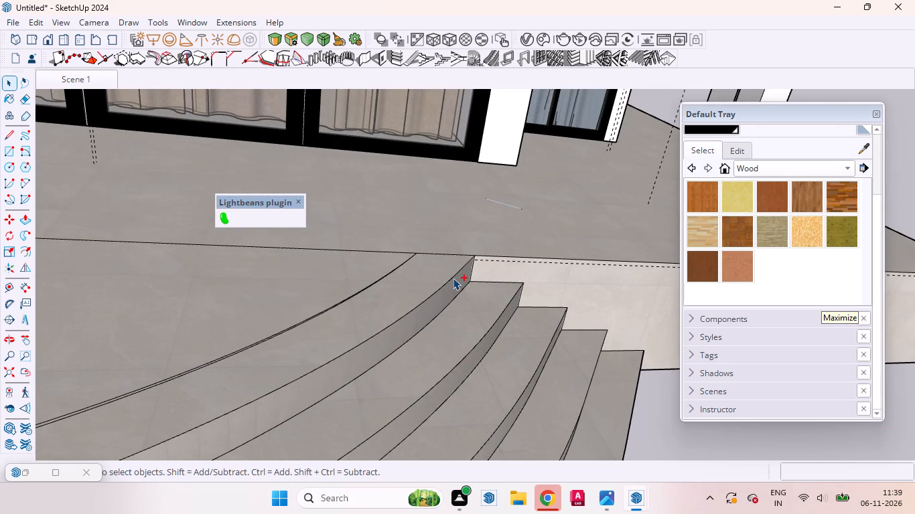
ctrl+click(455, 275)
ctrl+drag(427, 282, 462, 310)
ctrl+drag(444, 268, 459, 284)
ctrl+drag(437, 283, 462, 302)
ctrl+scroll(444, 277, up, 10)
ctrl+drag(433, 267, 466, 311)
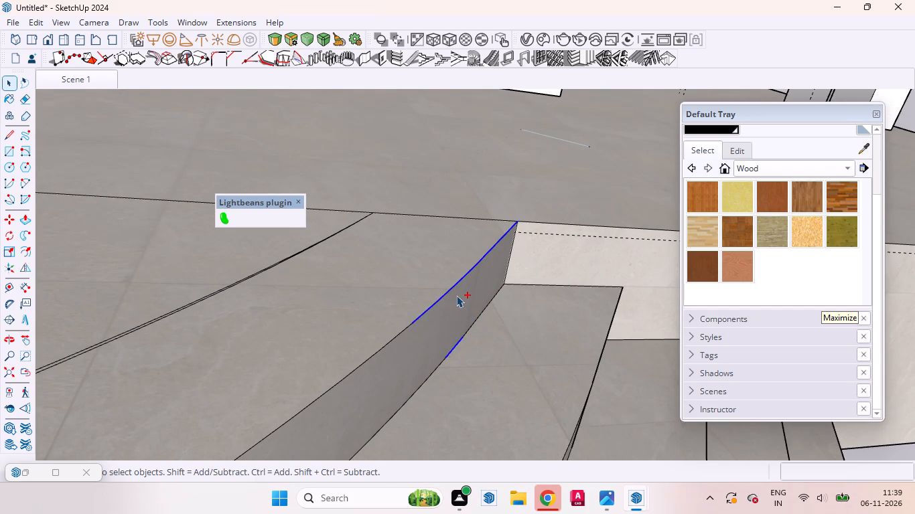
shift+click(455, 346)
Close the gap in the selected far-end run and extend it along the top step's upper curved edge.
scroll(490, 308, down, 2)
ctrl+scroll(507, 305, down, 8)
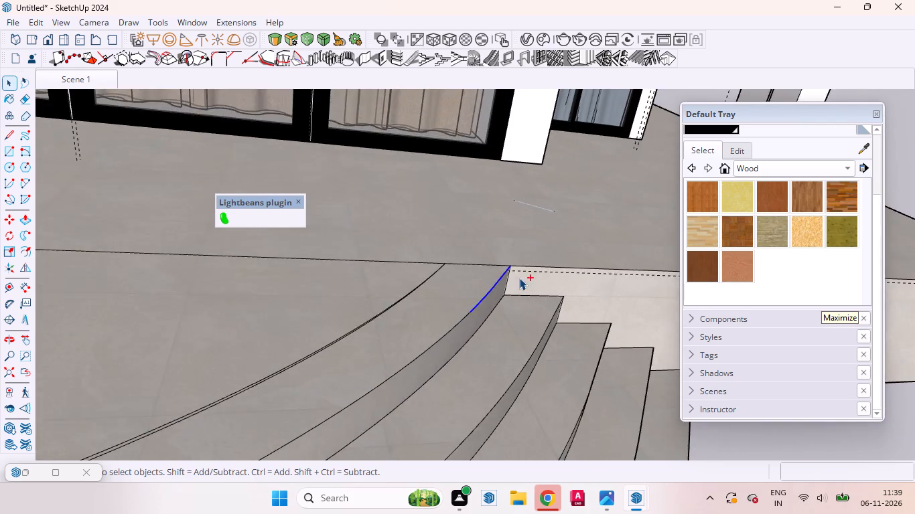
ctrl+scroll(519, 278, down, 2)
ctrl+scroll(480, 305, up, 11)
ctrl+drag(466, 298, 502, 325)
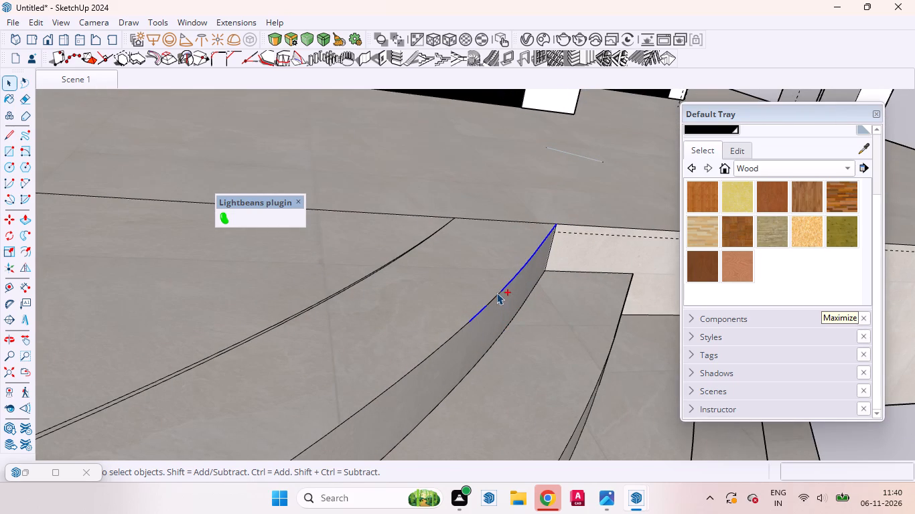
ctrl+scroll(499, 294, up, 4)
ctrl+middle_drag(508, 313, 320, 306)
ctrl+scroll(399, 288, up, 4)
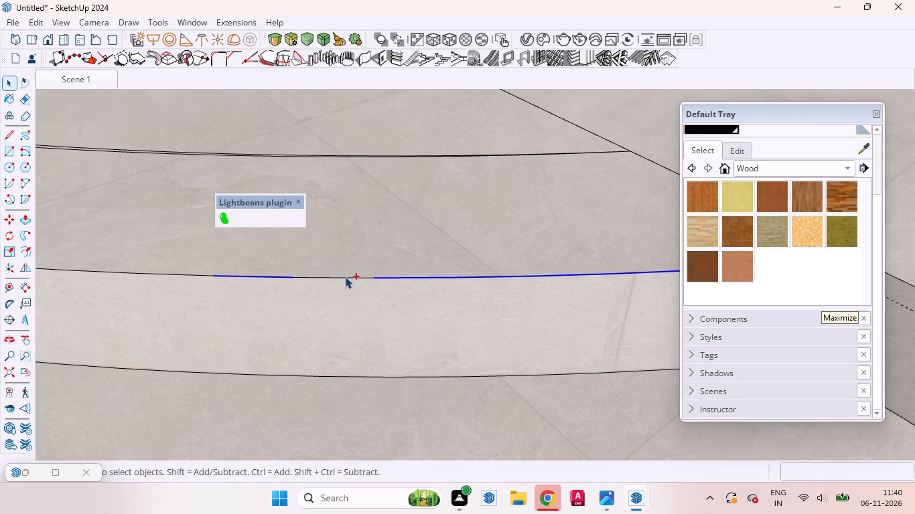
ctrl+drag(273, 245, 397, 299)
ctrl+scroll(488, 298, down, 10)
ctrl+drag(279, 262, 431, 304)
ctrl+scroll(549, 302, down, 9)
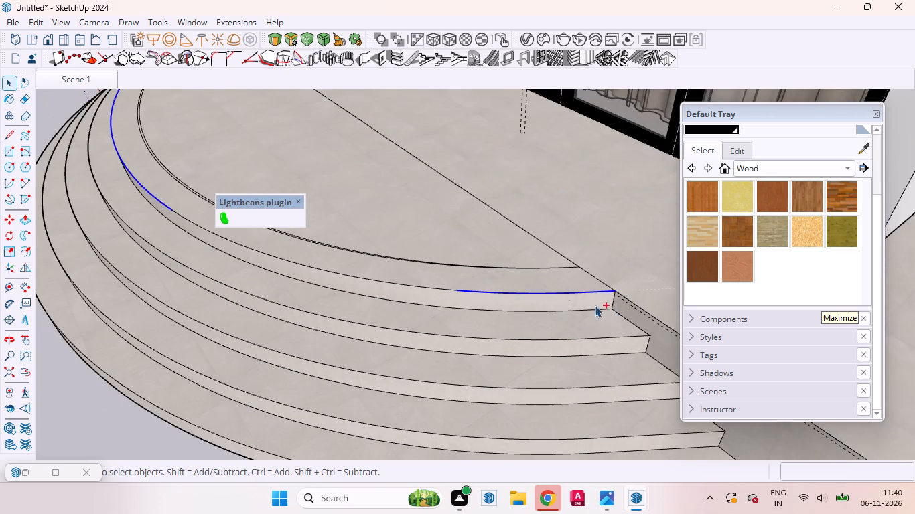
Extend the far-end run toward the middle of the top step's upper curved edge, filling in the skipped segments.
ctrl+scroll(419, 282, up, 5)
ctrl+drag(349, 270, 488, 310)
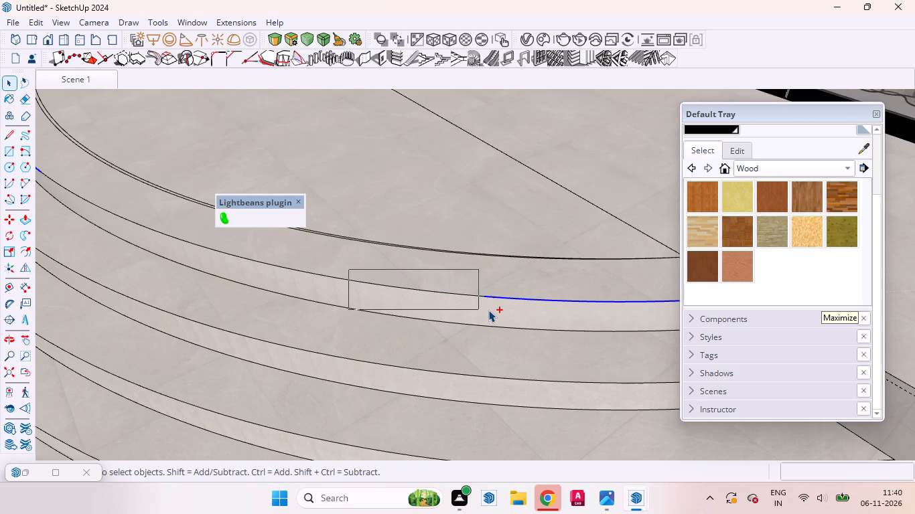
ctrl+drag(488, 310, 482, 305)
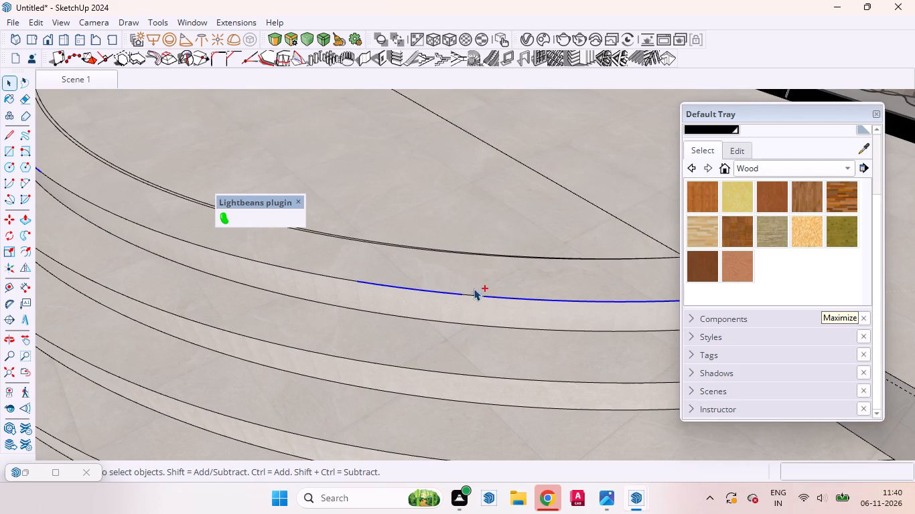
ctrl+drag(443, 281, 519, 310)
ctrl+scroll(589, 300, down, 10)
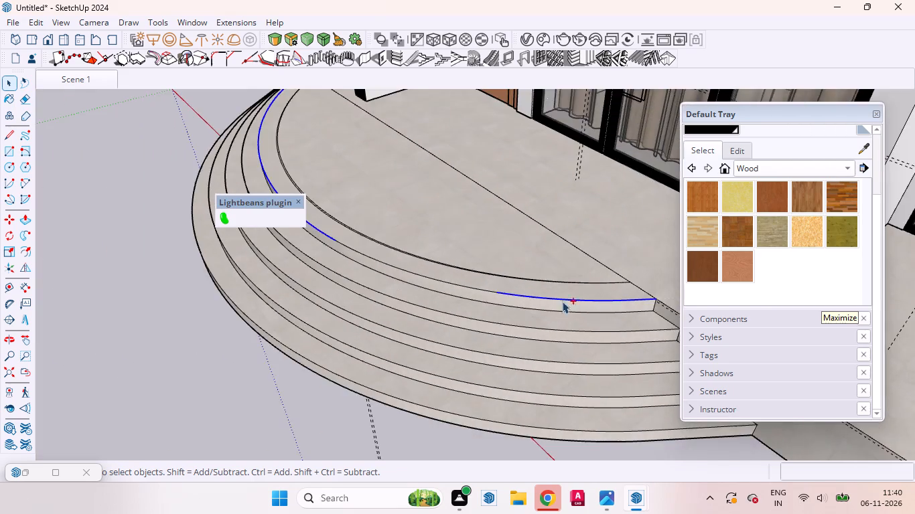
ctrl+scroll(393, 275, up, 8)
ctrl+scroll(524, 346, up, 1)
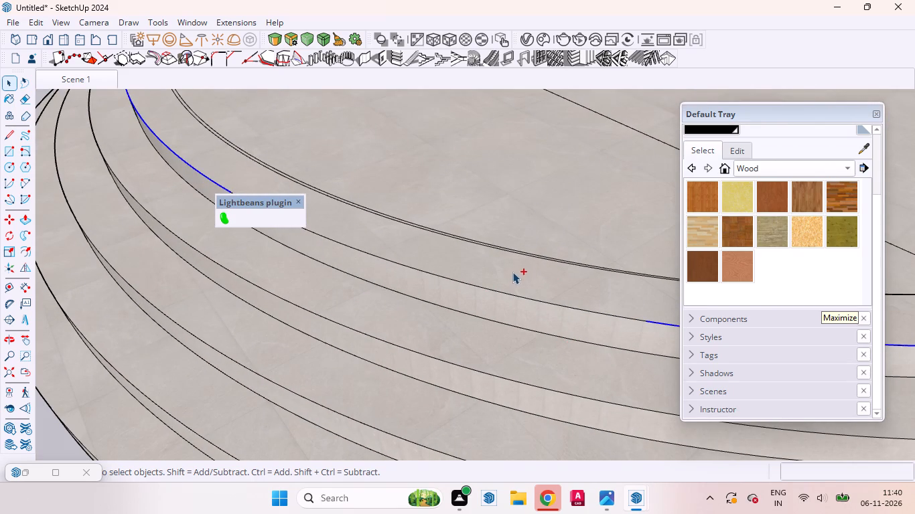
ctrl+drag(510, 275, 592, 317)
ctrl+drag(569, 289, 644, 333)
ctrl+drag(608, 306, 663, 333)
Add the next several segments of the top step's upper edge, working toward the already selected opposite run.
ctrl+drag(450, 271, 524, 304)
ctrl+drag(488, 276, 555, 313)
ctrl+drag(390, 246, 416, 265)
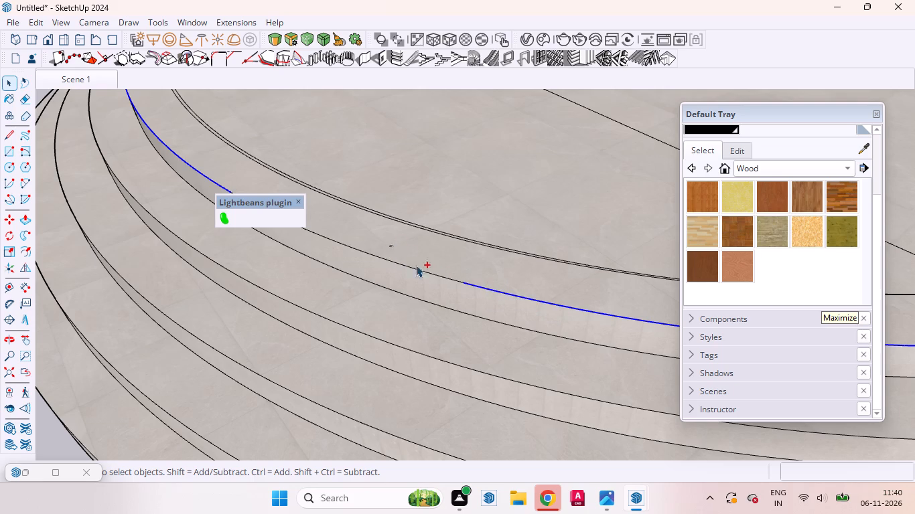
ctrl+drag(416, 265, 467, 286)
ctrl+drag(373, 241, 408, 276)
ctrl+drag(340, 233, 399, 264)
Select the segments bridging the last gap so the top step's upper curved edge forms one continuous path.
ctrl+scroll(472, 282, down, 9)
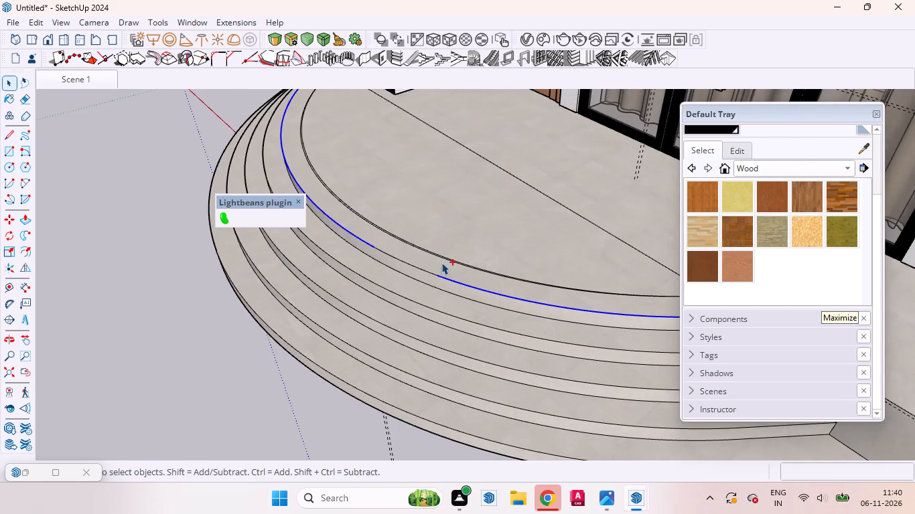
ctrl+scroll(427, 259, up, 2)
ctrl+scroll(367, 250, up, 4)
ctrl+drag(354, 230, 392, 260)
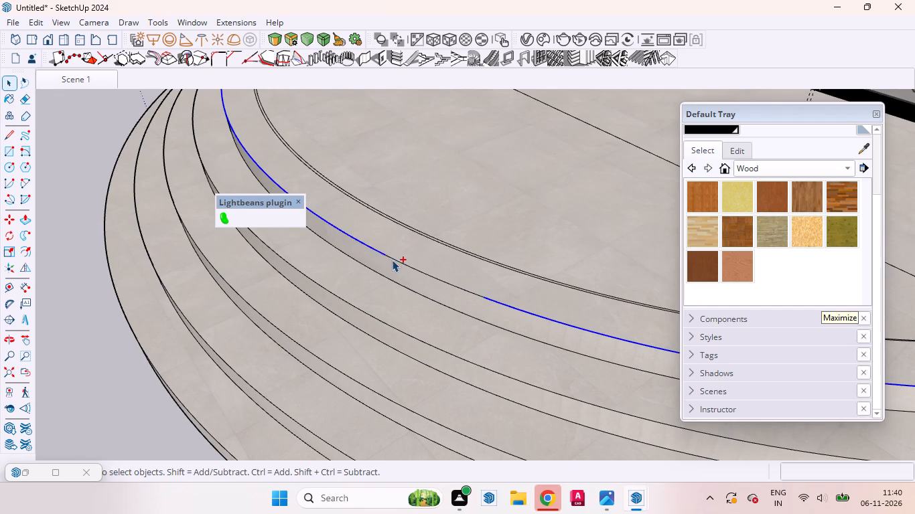
ctrl+drag(380, 245, 427, 282)
ctrl+drag(414, 257, 437, 280)
ctrl+drag(437, 280, 449, 292)
ctrl+drag(434, 269, 488, 305)
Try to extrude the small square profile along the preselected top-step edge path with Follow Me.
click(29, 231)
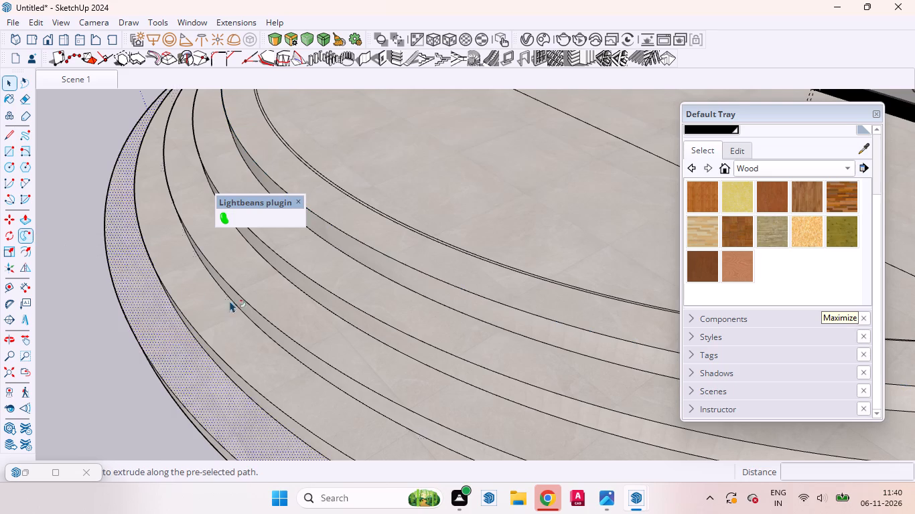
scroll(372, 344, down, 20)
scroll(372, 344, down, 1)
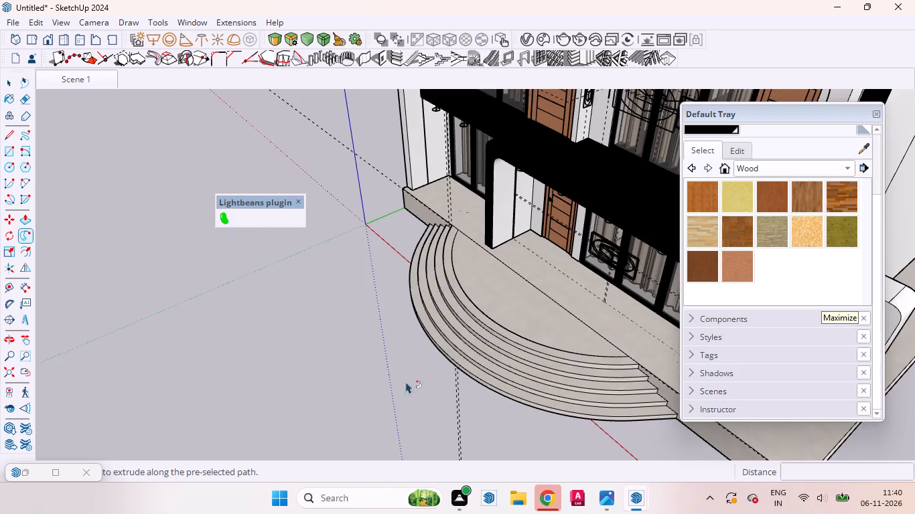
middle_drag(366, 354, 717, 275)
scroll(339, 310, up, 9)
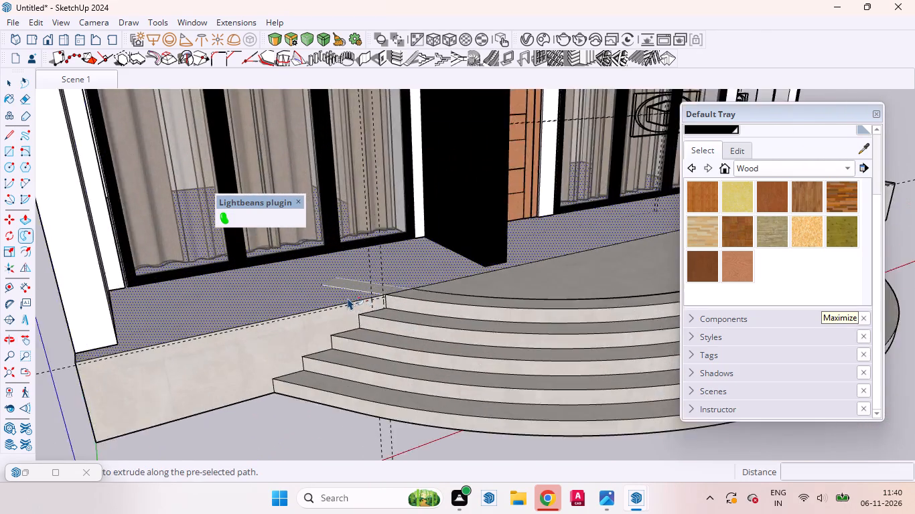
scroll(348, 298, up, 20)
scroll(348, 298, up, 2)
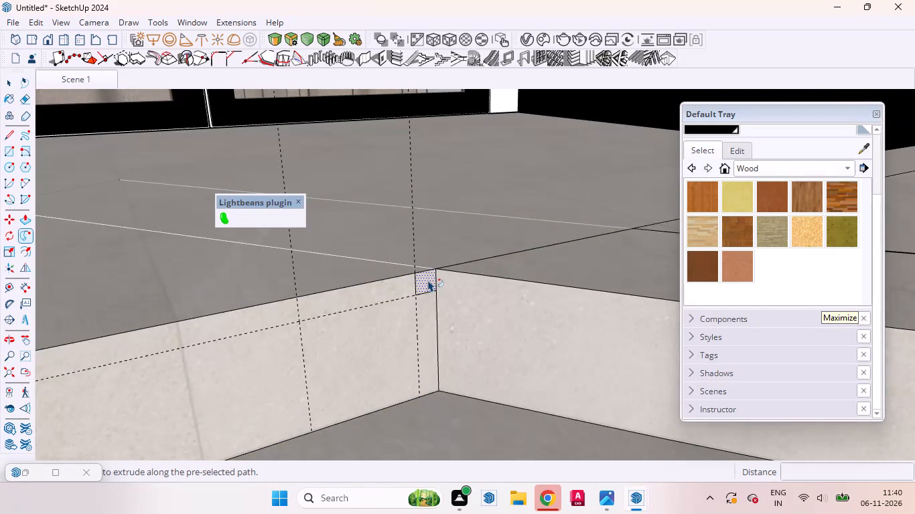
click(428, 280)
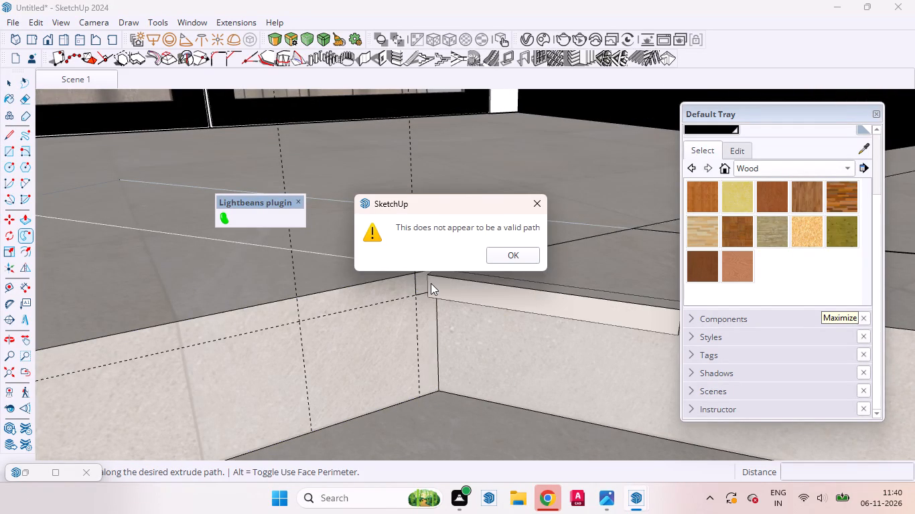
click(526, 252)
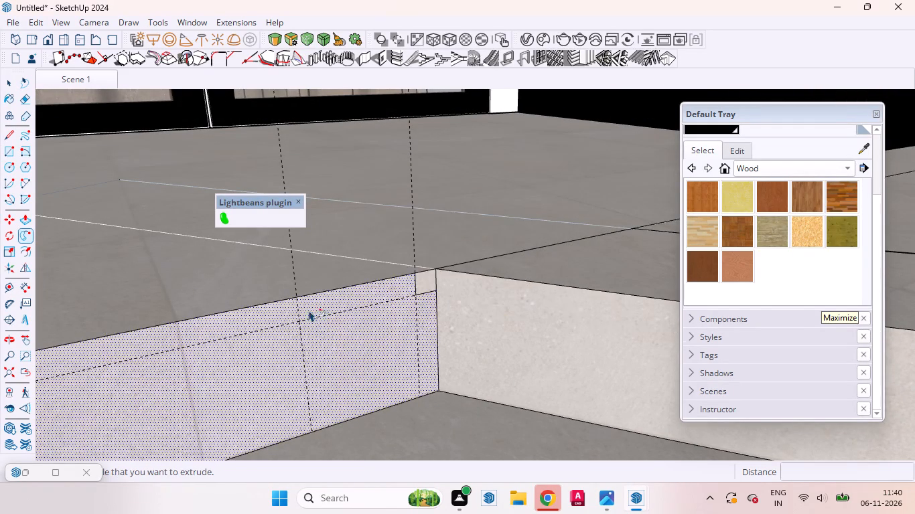
Use Follow Me to extrude the small square profile by hand along the top step's entire upper curved edge, ending at its far corner.
scroll(301, 315, down, 4)
scroll(374, 301, up, 6)
scroll(399, 289, down, 1)
scroll(399, 289, up, 2)
click(407, 283)
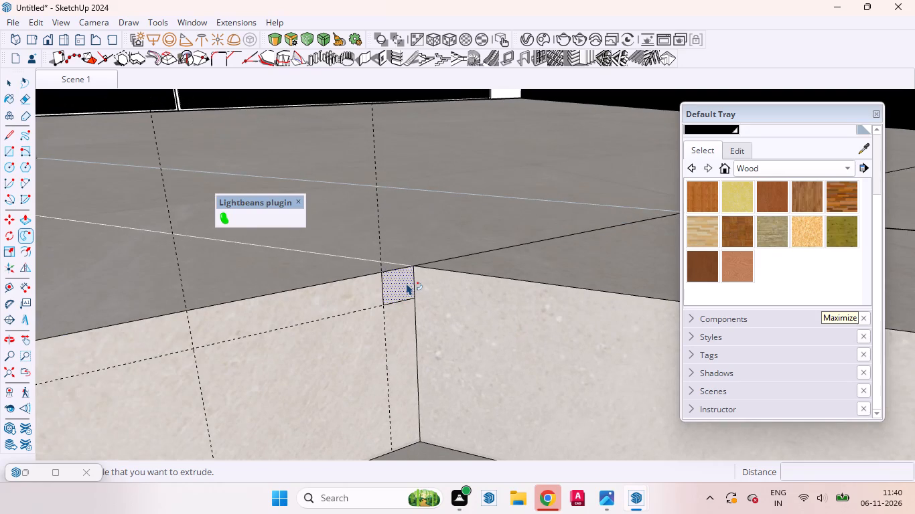
scroll(342, 300, down, 4)
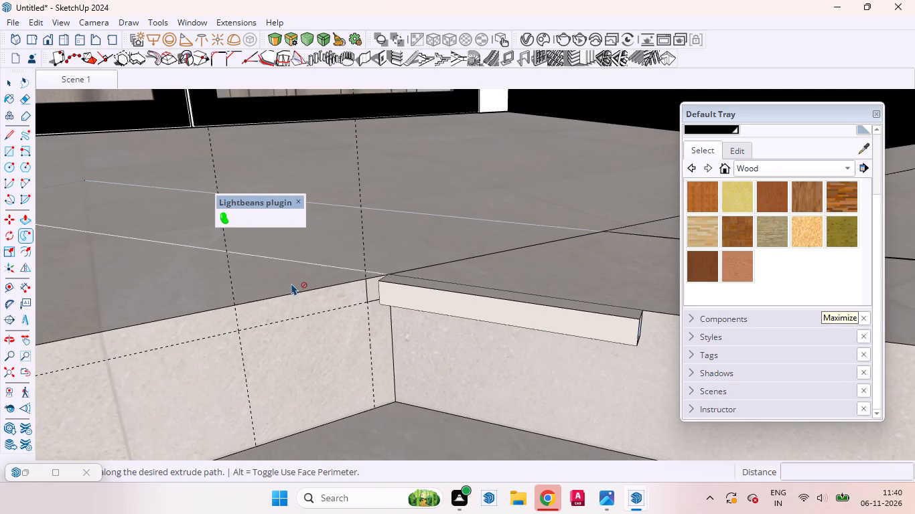
scroll(291, 283, down, 6)
scroll(291, 284, up, 1)
scroll(291, 284, down, 6)
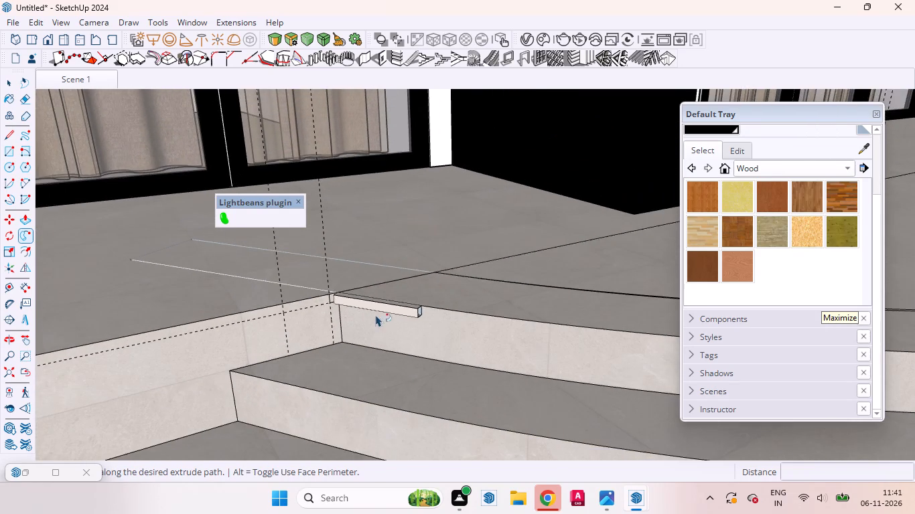
scroll(458, 309, up, 4)
scroll(438, 329, down, 11)
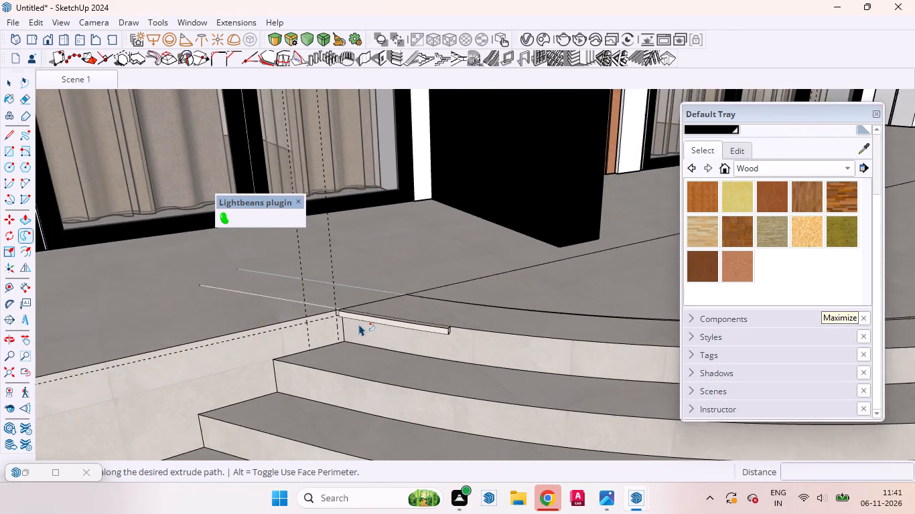
scroll(359, 324, down, 3)
scroll(442, 327, up, 8)
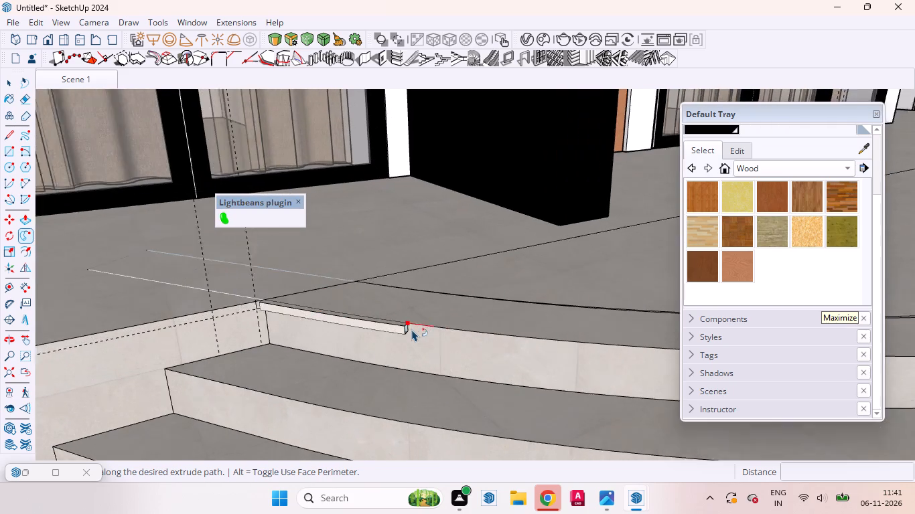
scroll(455, 347, down, 8)
scroll(380, 342, up, 1)
scroll(379, 342, down, 10)
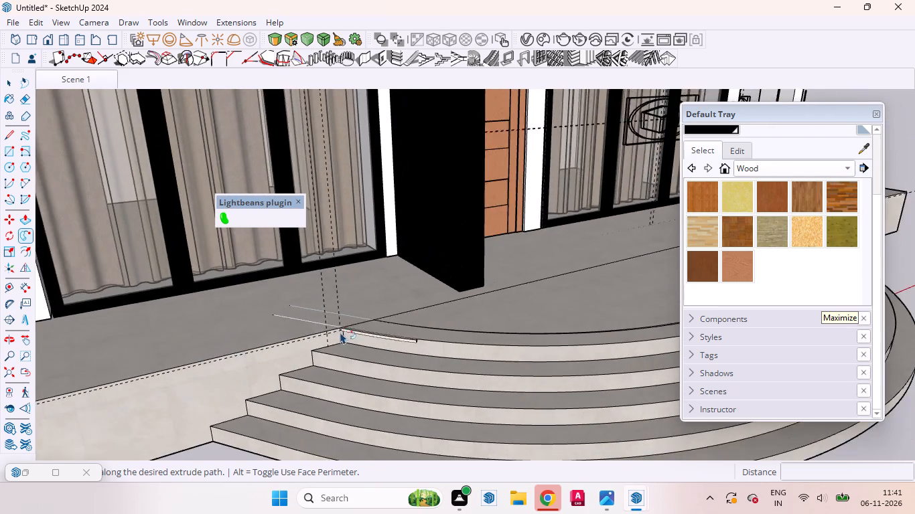
scroll(340, 332, down, 8)
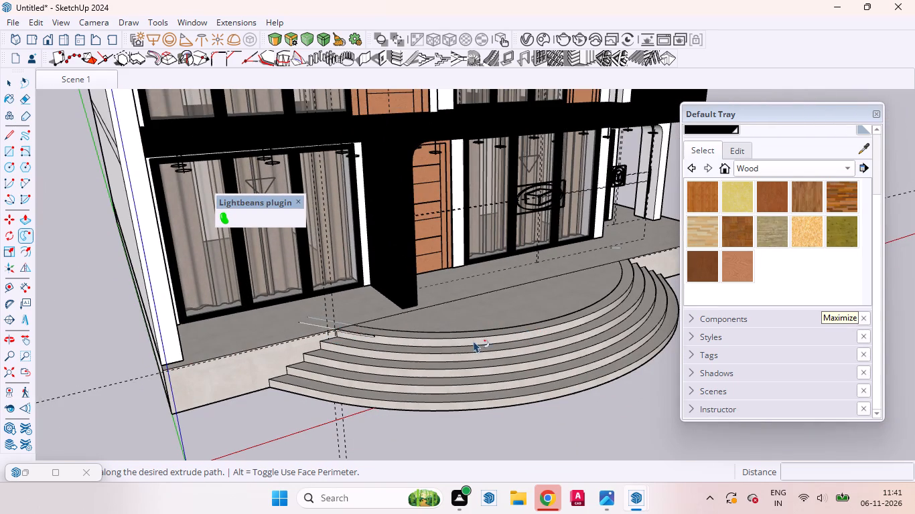
scroll(406, 342, up, 7)
scroll(391, 337, down, 1)
scroll(391, 337, up, 7)
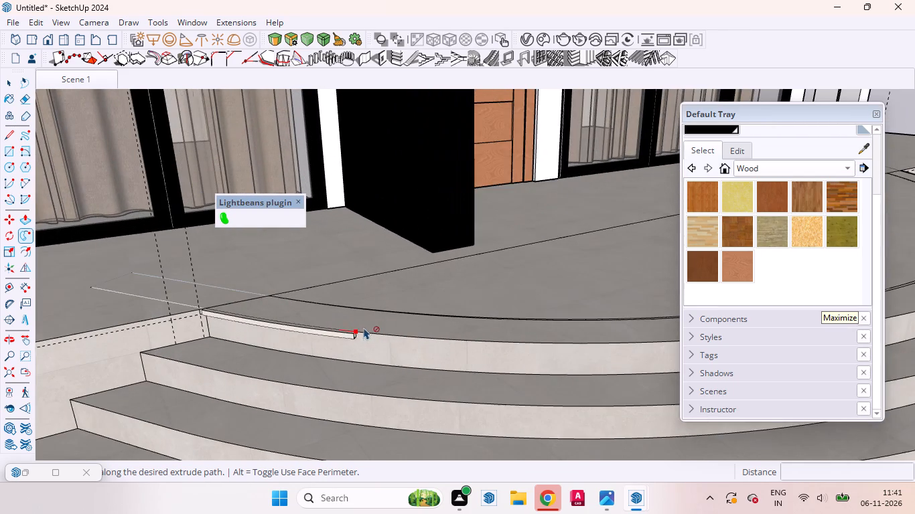
scroll(536, 345, down, 2)
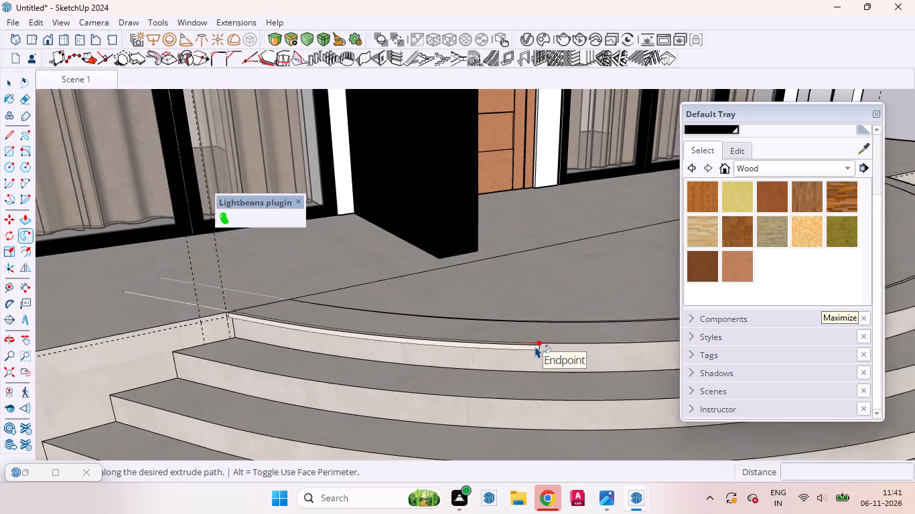
scroll(535, 346, down, 14)
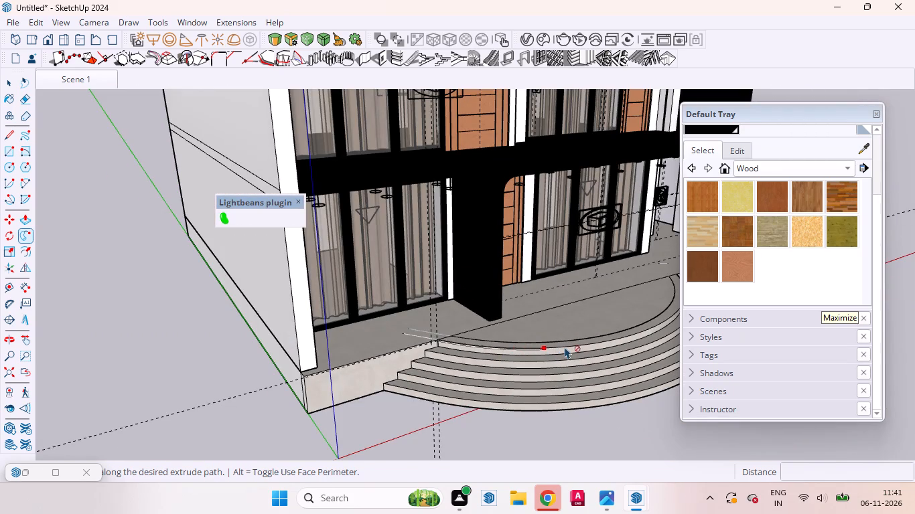
scroll(622, 340, up, 10)
middle_drag(610, 348, 537, 351)
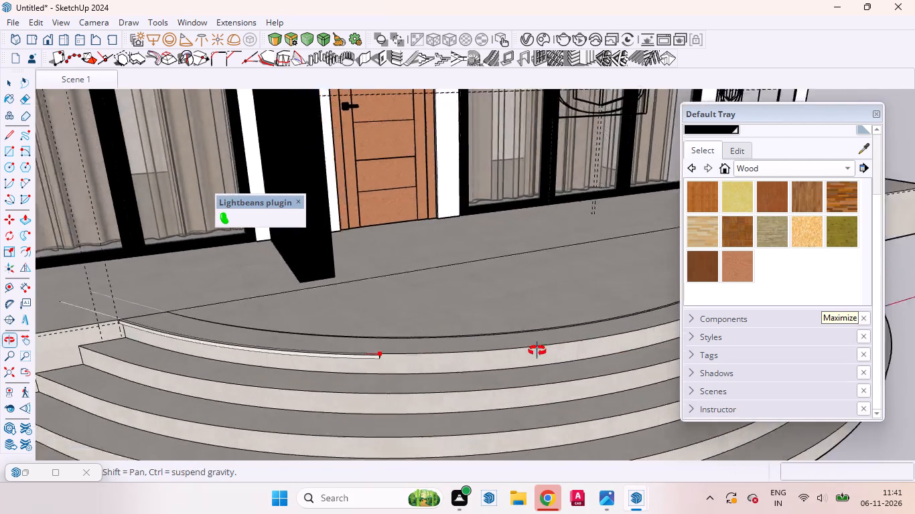
middle_drag(537, 351, 437, 361)
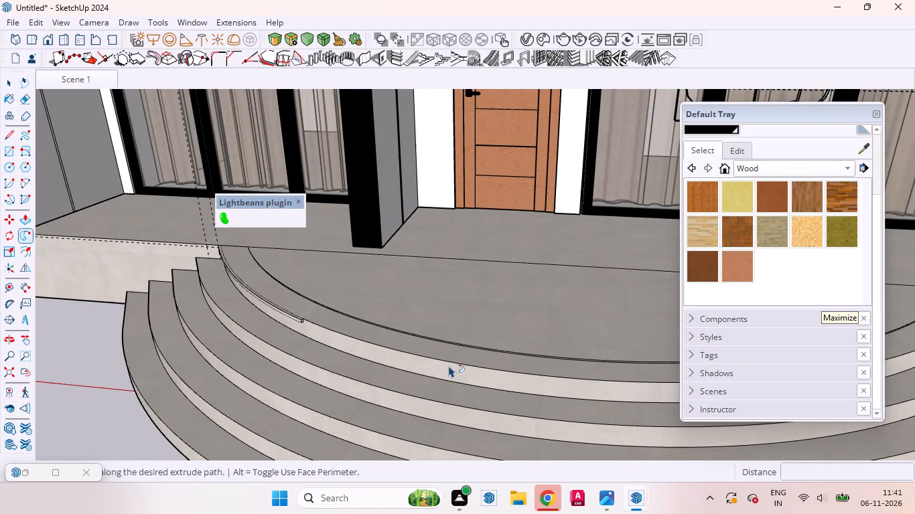
scroll(302, 315, up, 9)
scroll(302, 320, down, 1)
scroll(302, 320, up, 1)
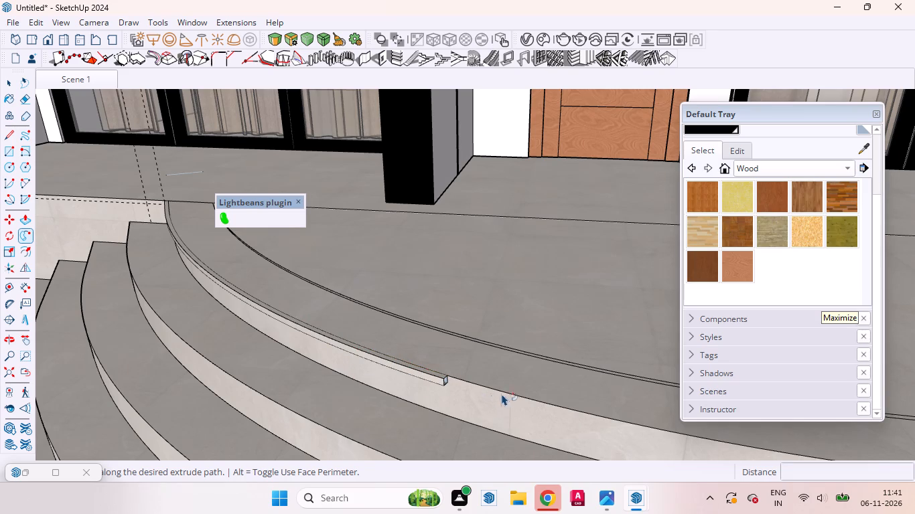
middle_drag(504, 396, 381, 353)
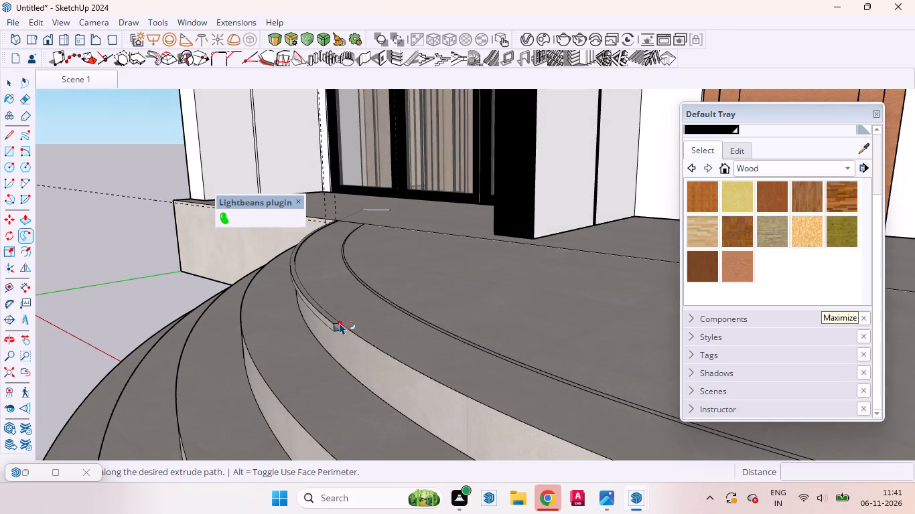
scroll(378, 351, down, 11)
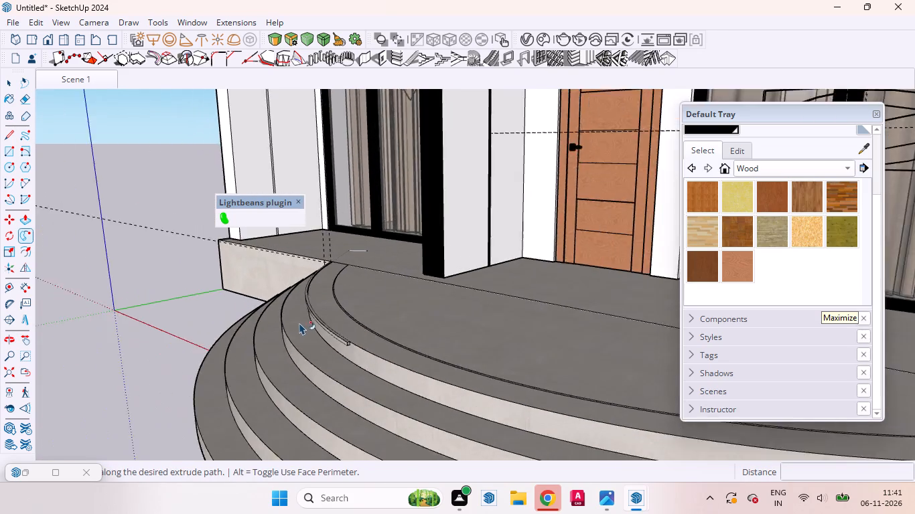
scroll(299, 323, down, 8)
scroll(366, 355, up, 6)
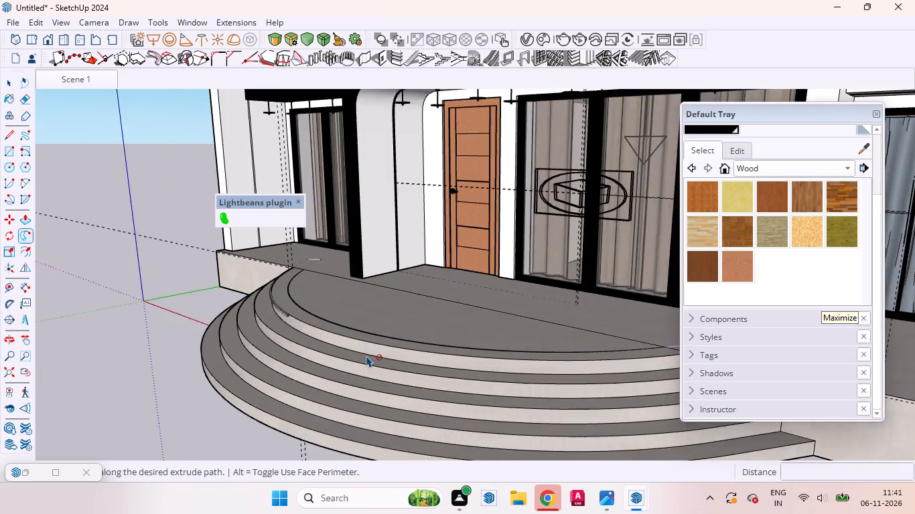
scroll(366, 355, up, 3)
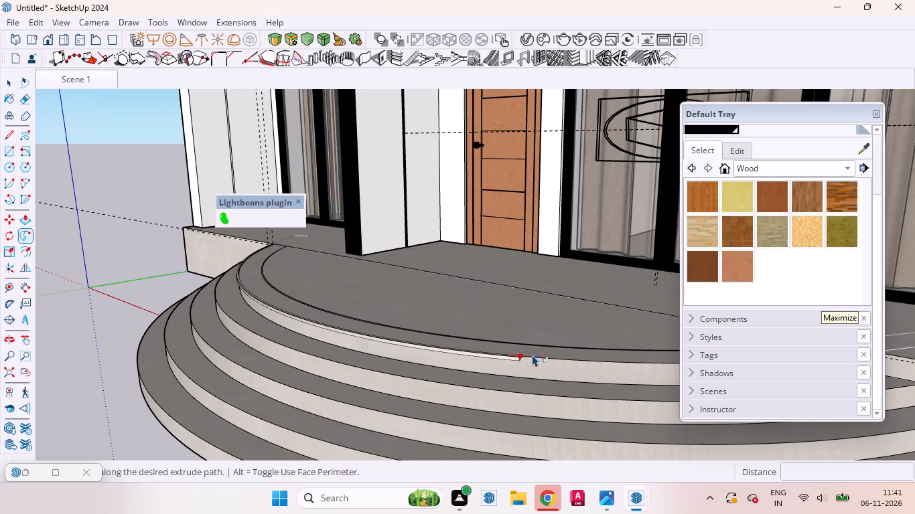
middle_drag(622, 378, 466, 400)
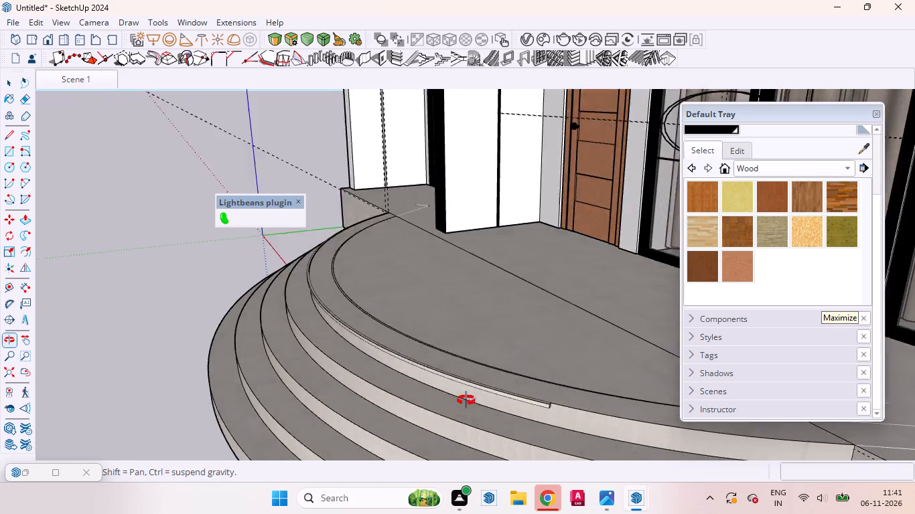
middle_drag(466, 400, 430, 400)
scroll(426, 381, up, 1)
scroll(382, 323, down, 12)
scroll(379, 351, up, 6)
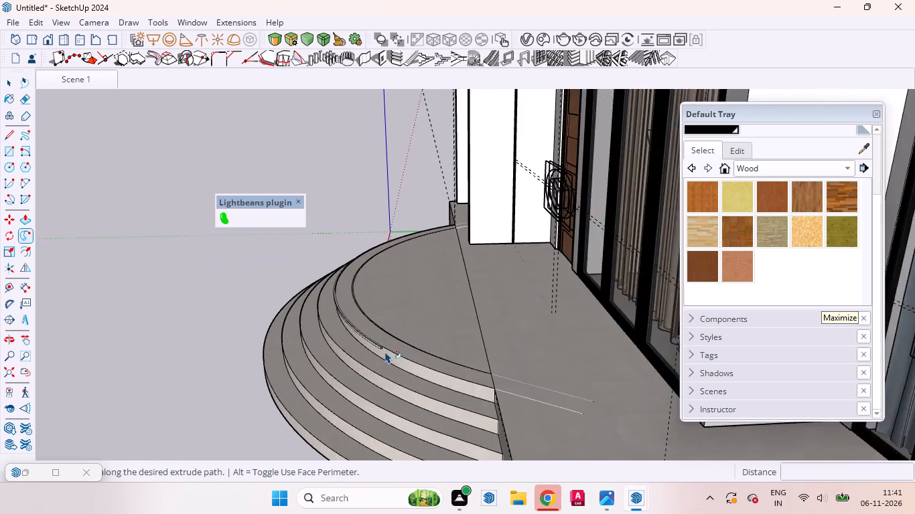
scroll(385, 351, up, 4)
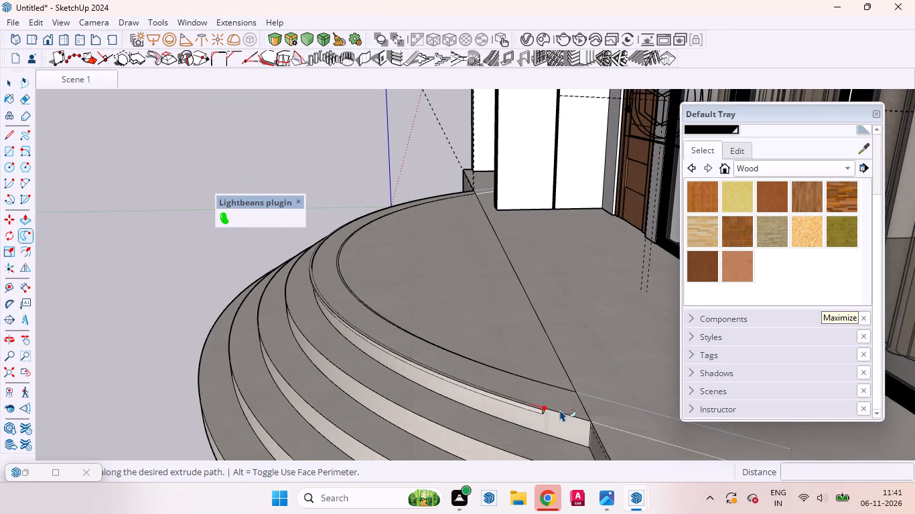
click(591, 424)
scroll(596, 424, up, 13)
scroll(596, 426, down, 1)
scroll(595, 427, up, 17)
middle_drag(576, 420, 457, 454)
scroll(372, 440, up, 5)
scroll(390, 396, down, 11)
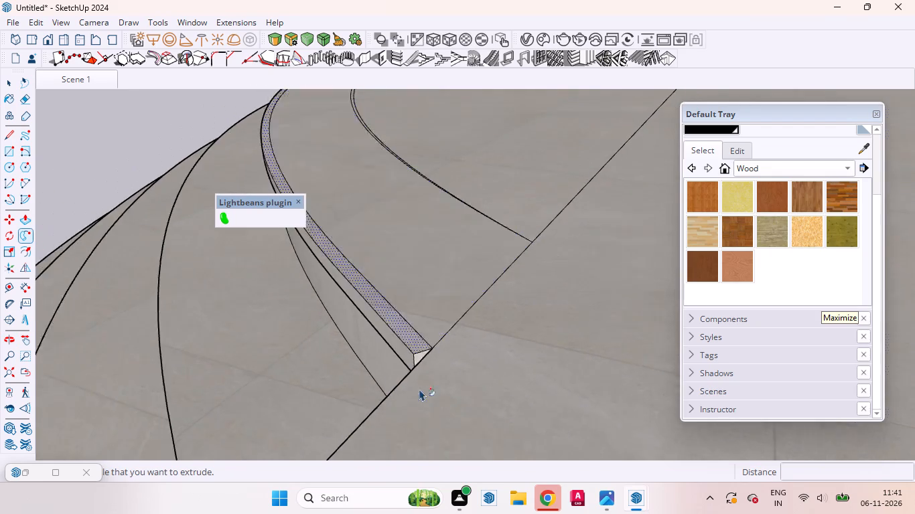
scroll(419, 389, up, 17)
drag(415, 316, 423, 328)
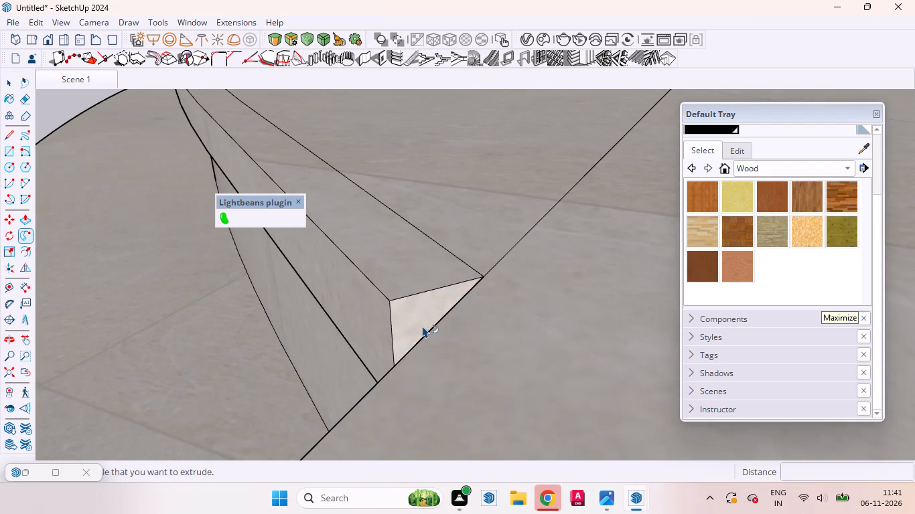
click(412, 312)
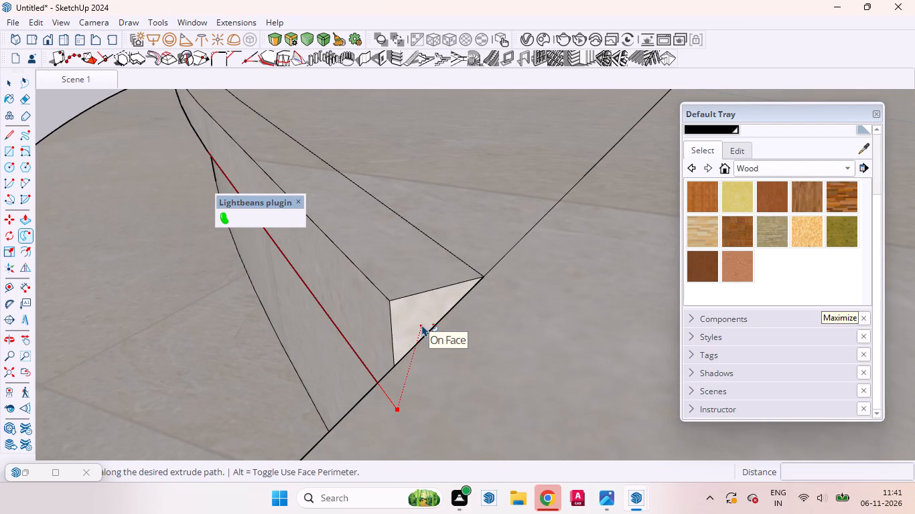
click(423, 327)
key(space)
Push/Pull the far end face of the top step's square edge strip outward about 5/8" so its front corner meets the platform wall.
scroll(425, 327, down, 7)
middle_drag(395, 360, 396, 361)
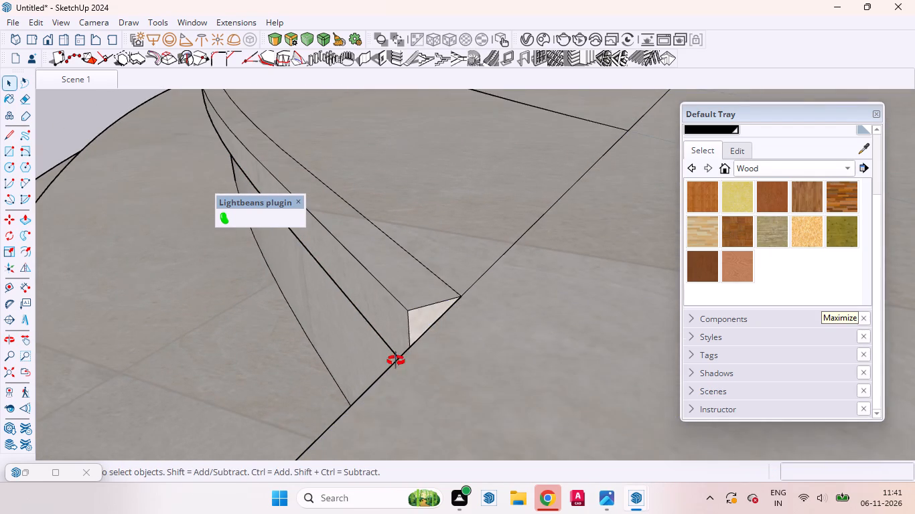
middle_drag(396, 361, 609, 314)
scroll(605, 315, up, 1)
scroll(478, 283, down, 10)
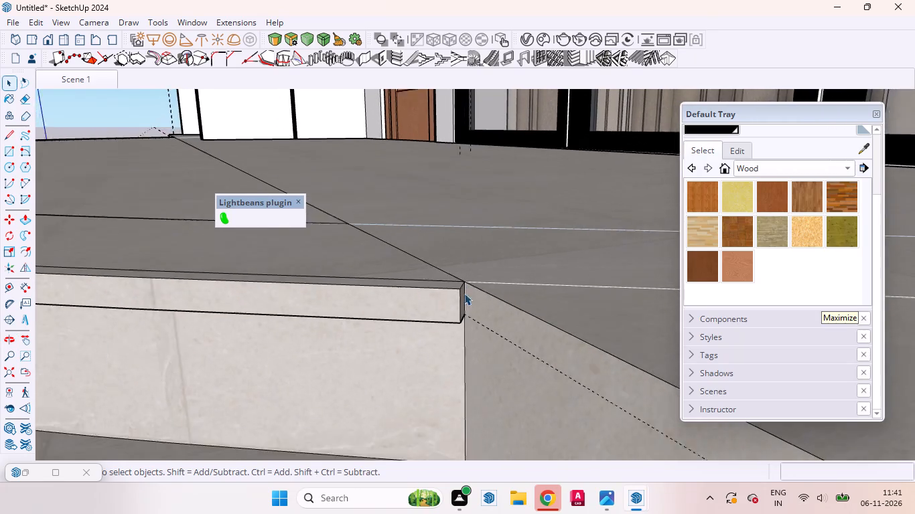
scroll(468, 302, up, 1)
middle_drag(469, 307, 479, 388)
scroll(471, 376, down, 2)
scroll(471, 376, up, 16)
middle_drag(476, 355, 476, 357)
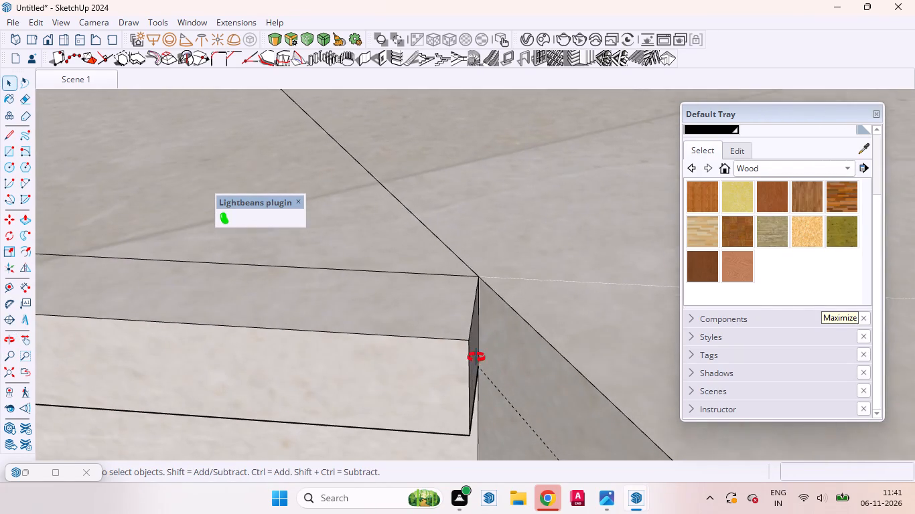
middle_drag(476, 357, 349, 414)
click(431, 353)
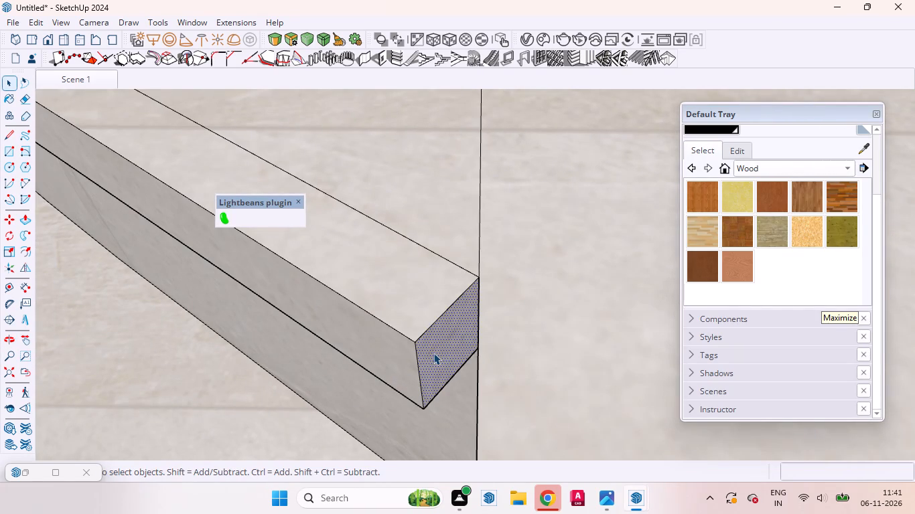
key(p)
drag(433, 354, 443, 357)
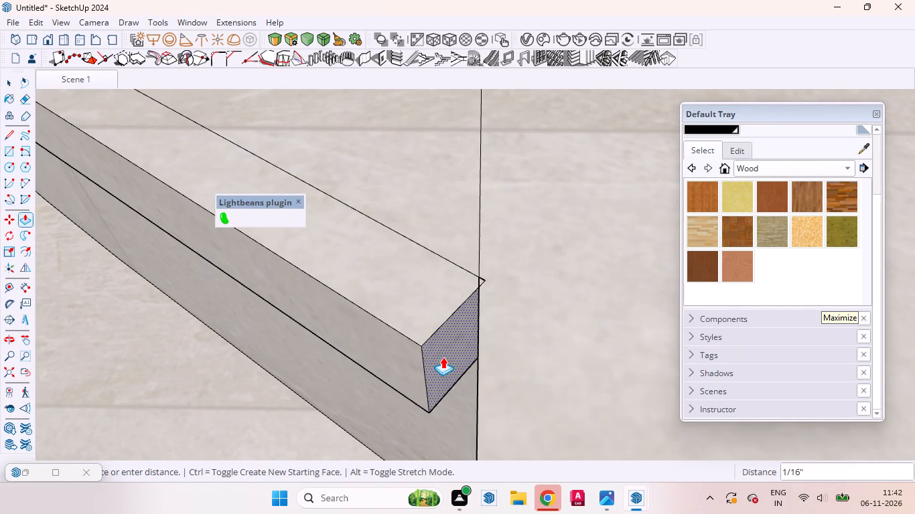
drag(443, 357, 500, 377)
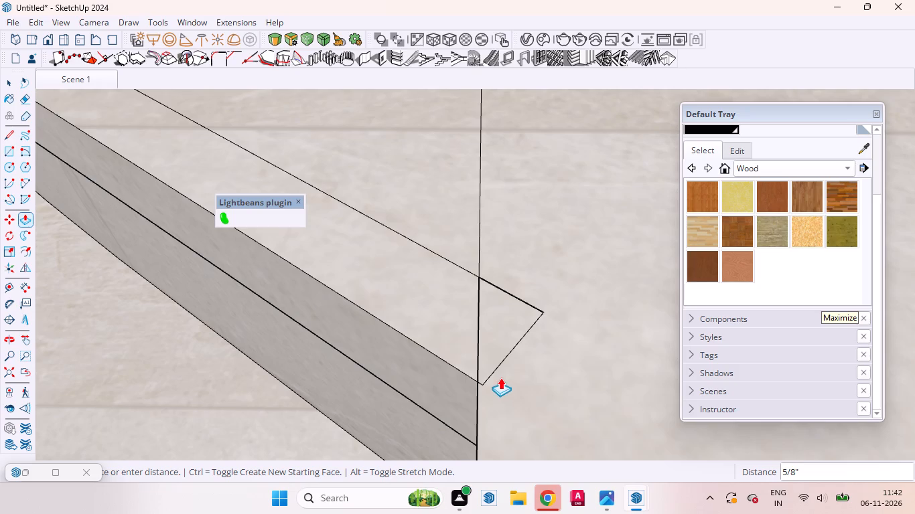
drag(500, 377, 496, 377)
key(space)
Hide the two short strip edges that project past the top step's corner onto the platform floor.
click(520, 328)
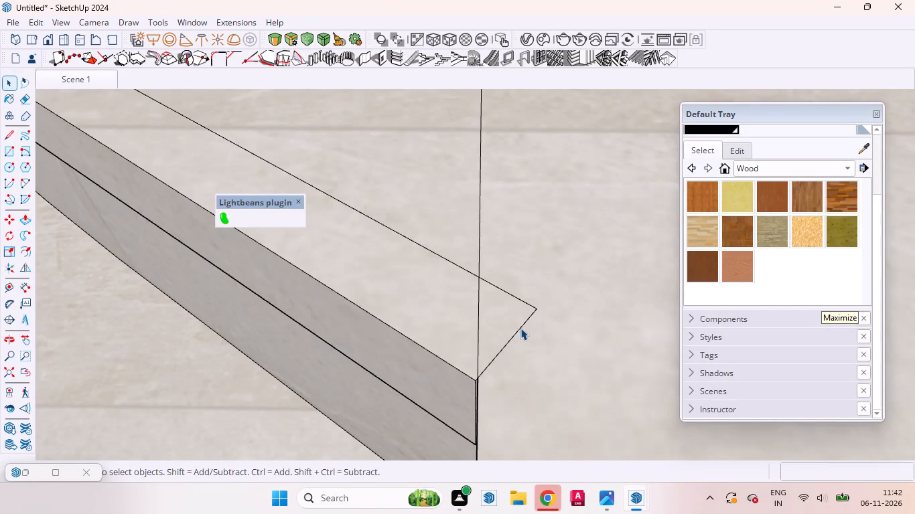
right_click(520, 327)
click(555, 149)
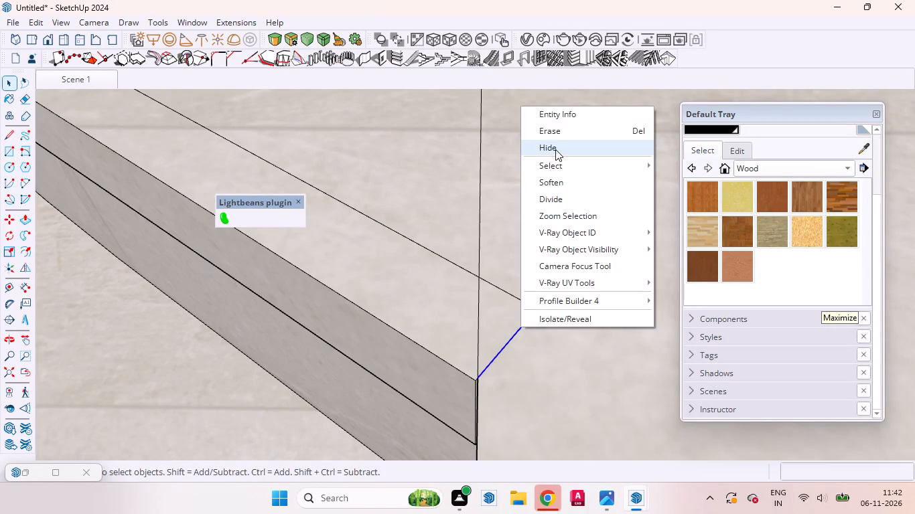
click(524, 301)
right_click(524, 301)
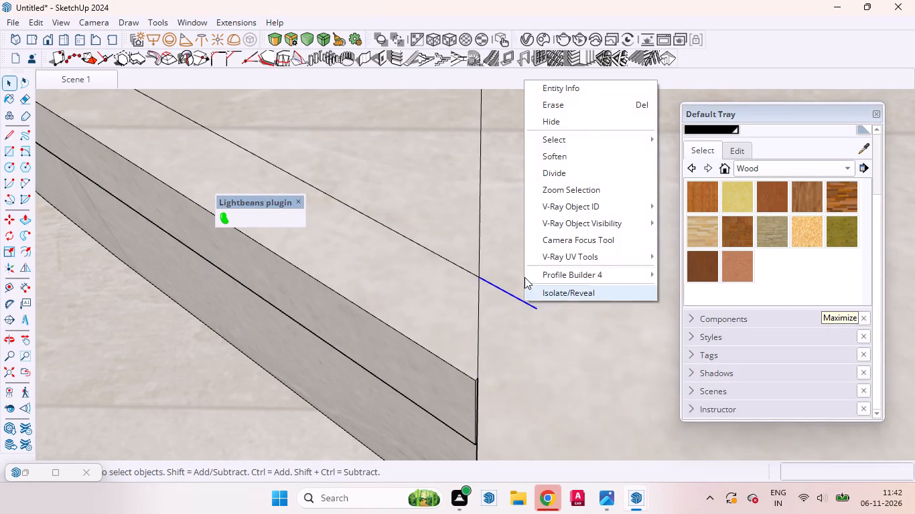
click(559, 122)
Examine the top step's edge strip at both ends and underneath, along with the remaining curved steps below.
scroll(478, 371, down, 7)
scroll(458, 406, up, 2)
scroll(458, 406, down, 1)
scroll(458, 406, up, 3)
middle_drag(457, 416, 595, 388)
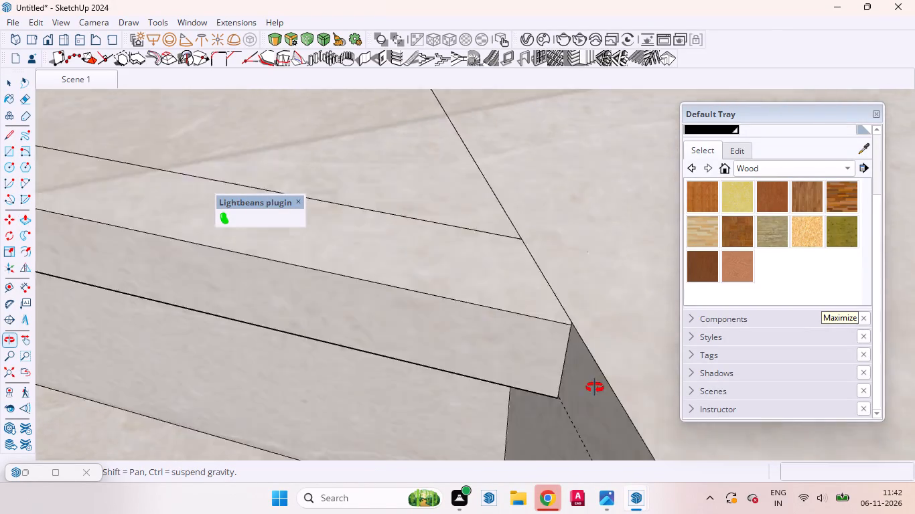
middle_drag(595, 388, 699, 220)
scroll(680, 247, up, 1)
scroll(539, 260, down, 16)
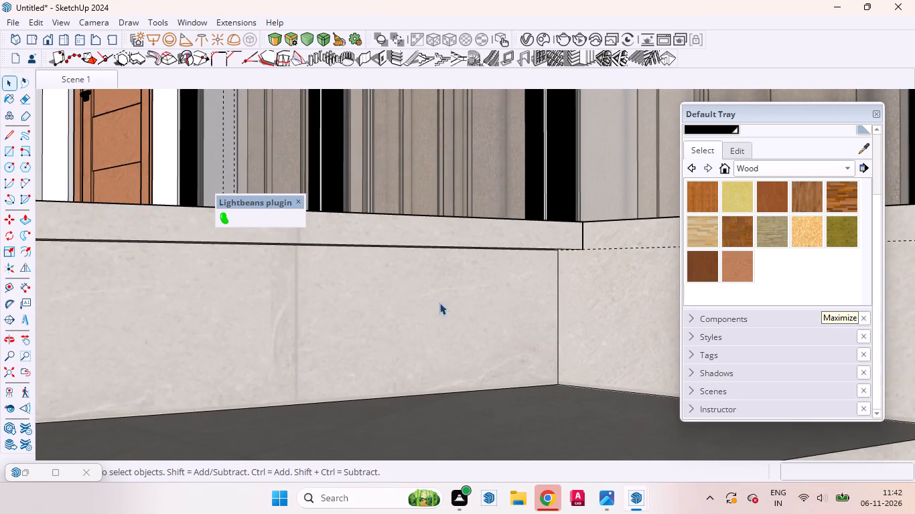
middle_drag(439, 300, 415, 377)
scroll(451, 354, down, 11)
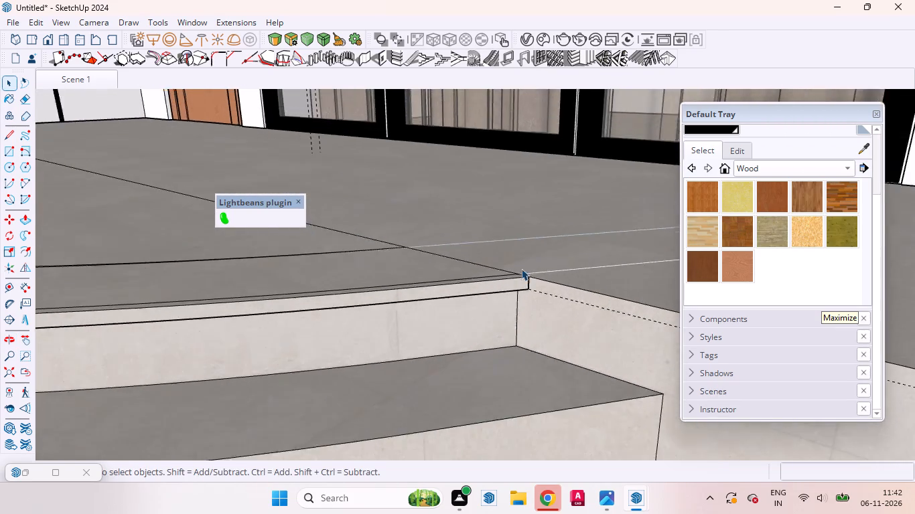
scroll(521, 268, down, 19)
scroll(549, 286, up, 17)
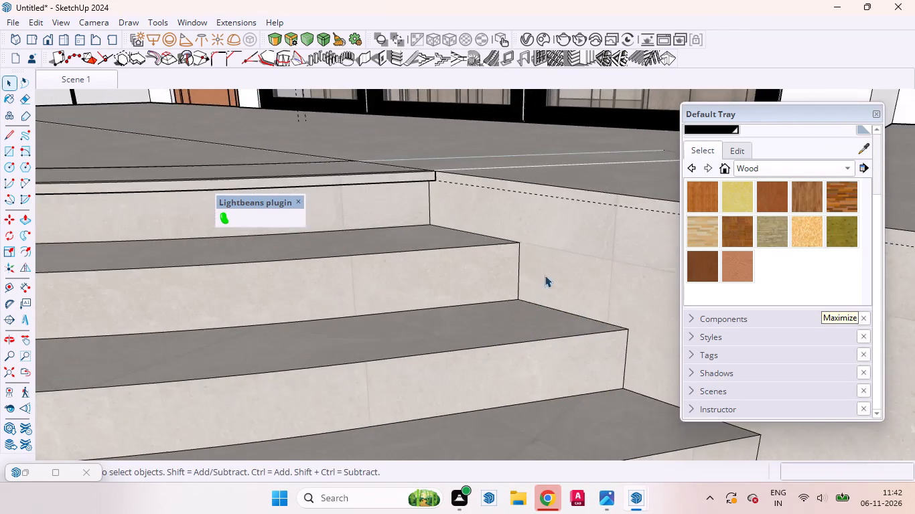
middle_drag(512, 283, 670, 257)
scroll(612, 253, up, 4)
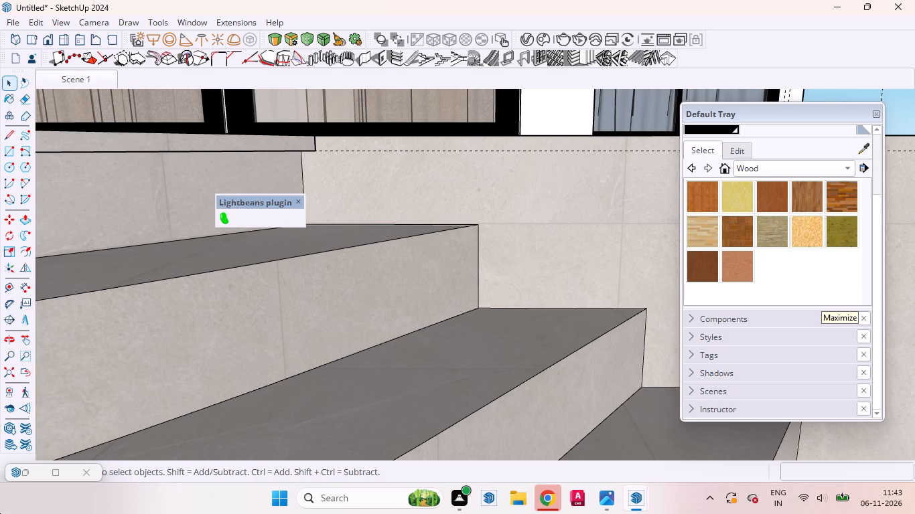
scroll(456, 240, down, 12)
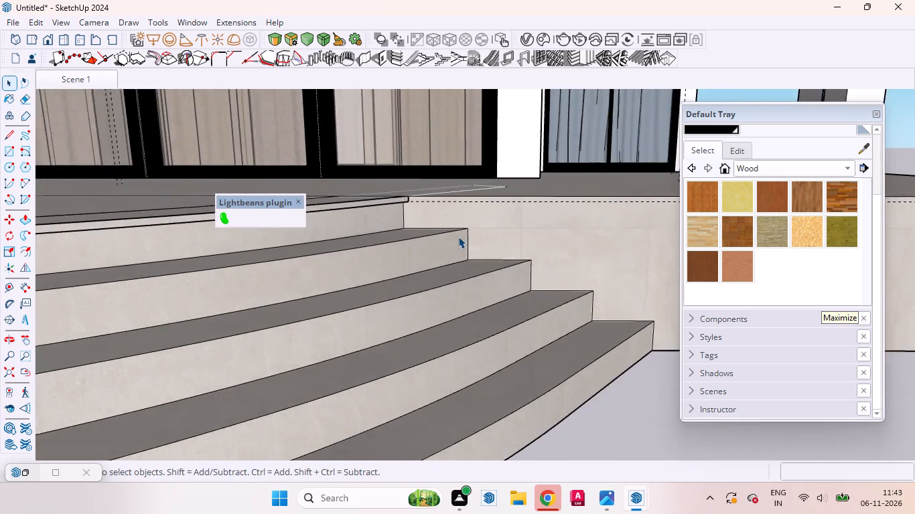
scroll(458, 236, down, 20)
scroll(458, 236, down, 1)
scroll(340, 248, up, 12)
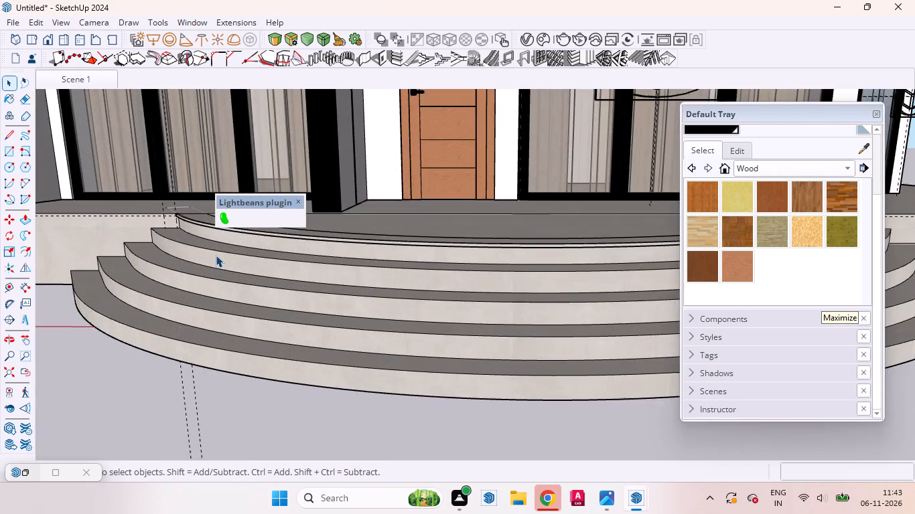
scroll(216, 254, up, 1)
scroll(350, 313, down, 4)
scroll(215, 310, down, 11)
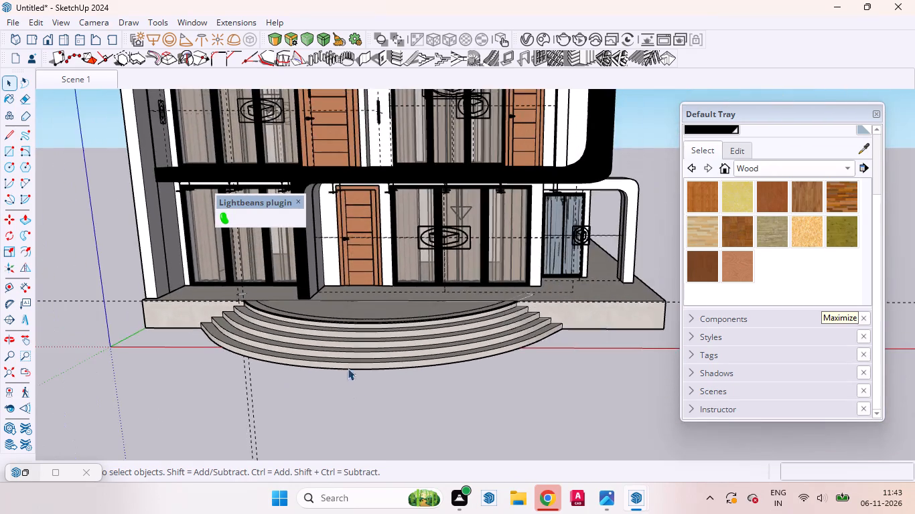
scroll(230, 299, up, 8)
scroll(234, 289, down, 1)
scroll(234, 289, up, 16)
scroll(241, 285, down, 5)
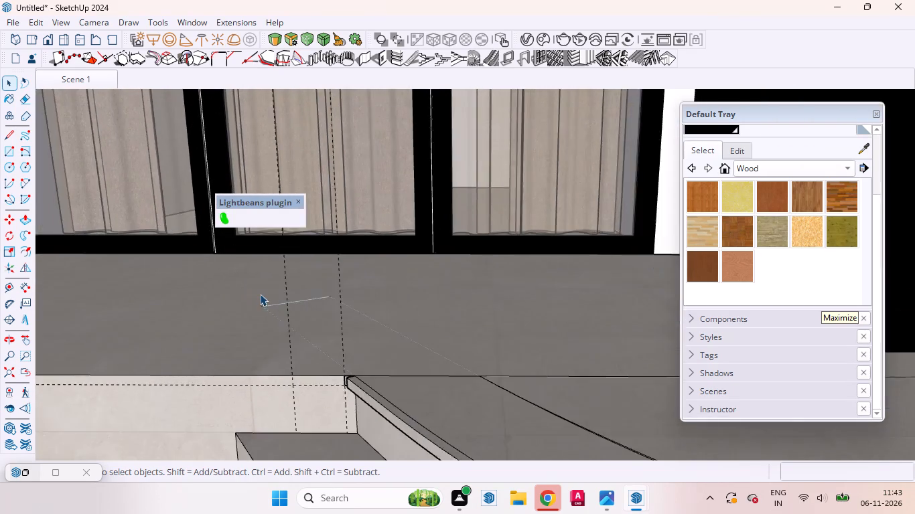
scroll(260, 294, down, 9)
middle_drag(356, 340, 315, 242)
scroll(396, 392, up, 4)
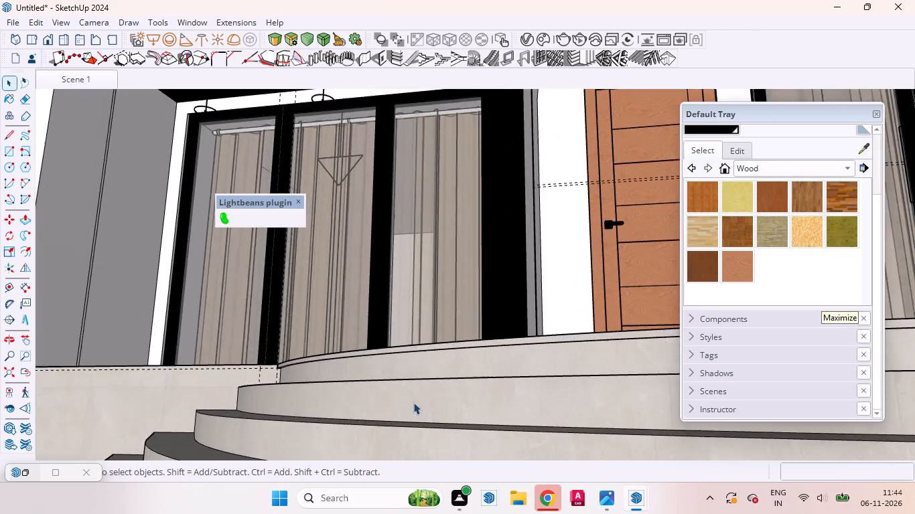
scroll(413, 402, up, 8)
scroll(409, 365, down, 1)
scroll(409, 365, up, 5)
middle_drag(389, 363, 299, 345)
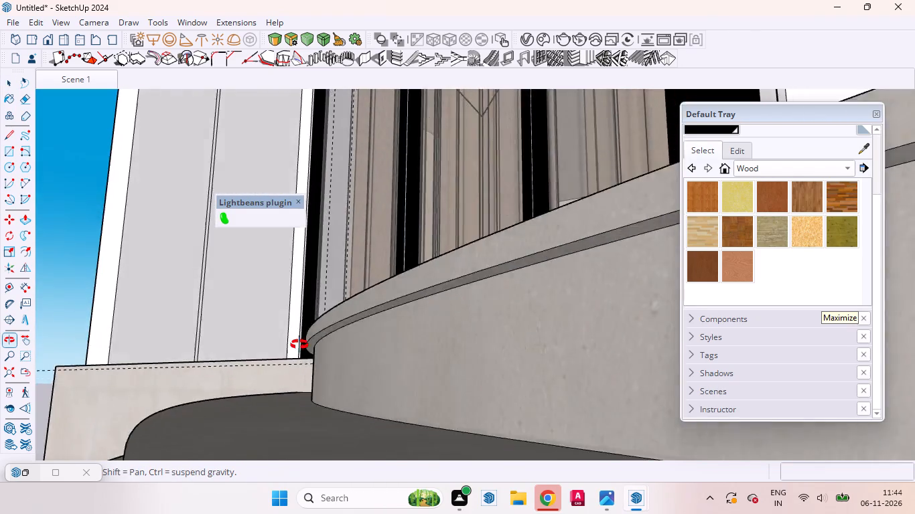
middle_drag(299, 345, 185, 369)
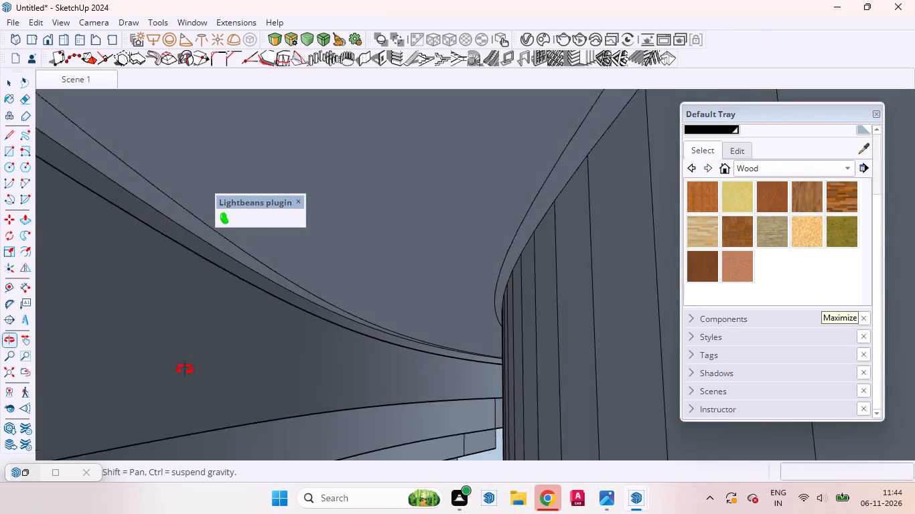
middle_drag(185, 369, 466, 394)
scroll(307, 342, down, 19)
scroll(324, 333, up, 1)
scroll(324, 333, down, 5)
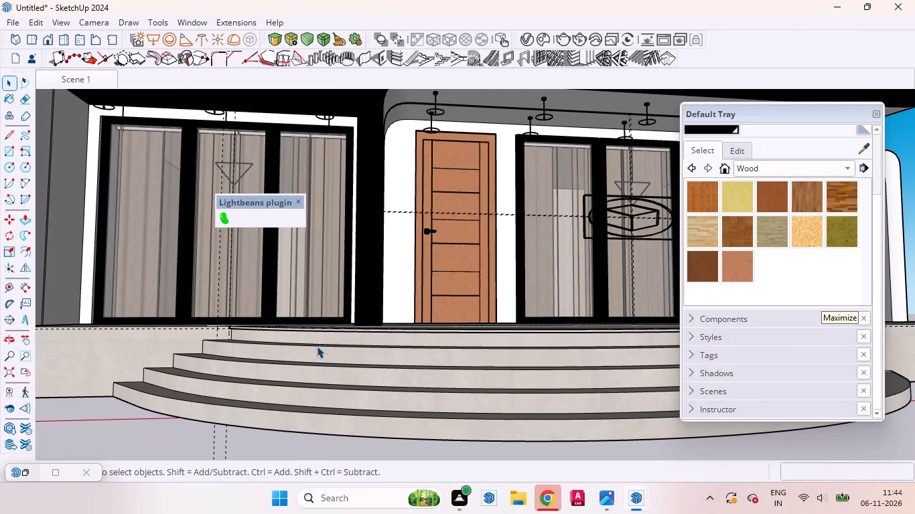
scroll(316, 346, down, 1)
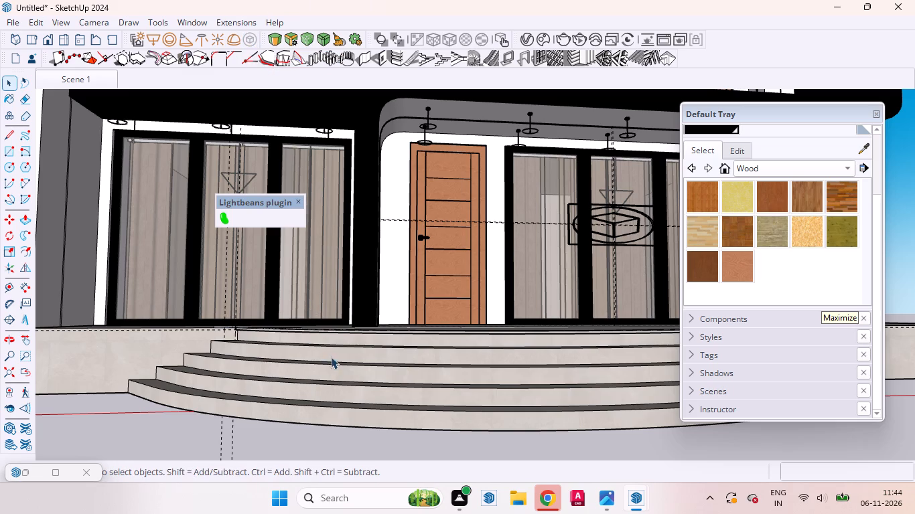
scroll(335, 386, up, 1)
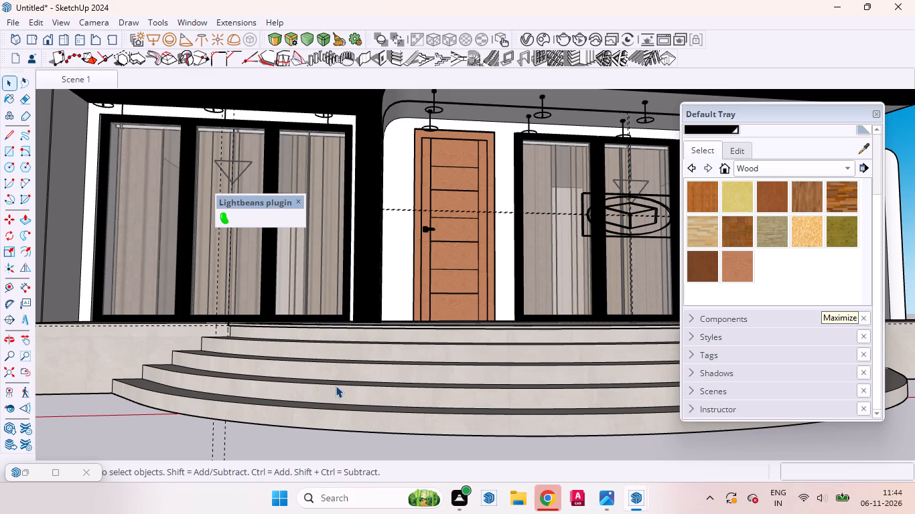
scroll(303, 402, down, 2)
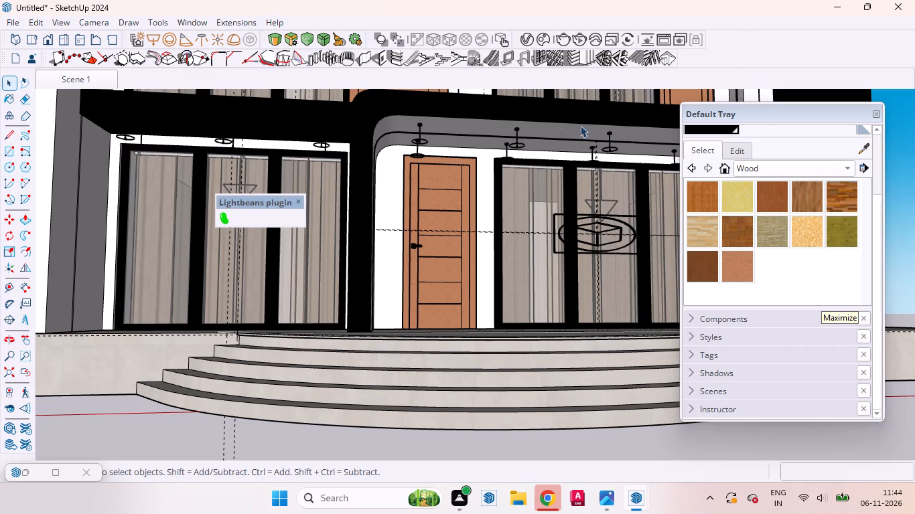
scroll(418, 317, down, 1)
scroll(418, 317, up, 1)
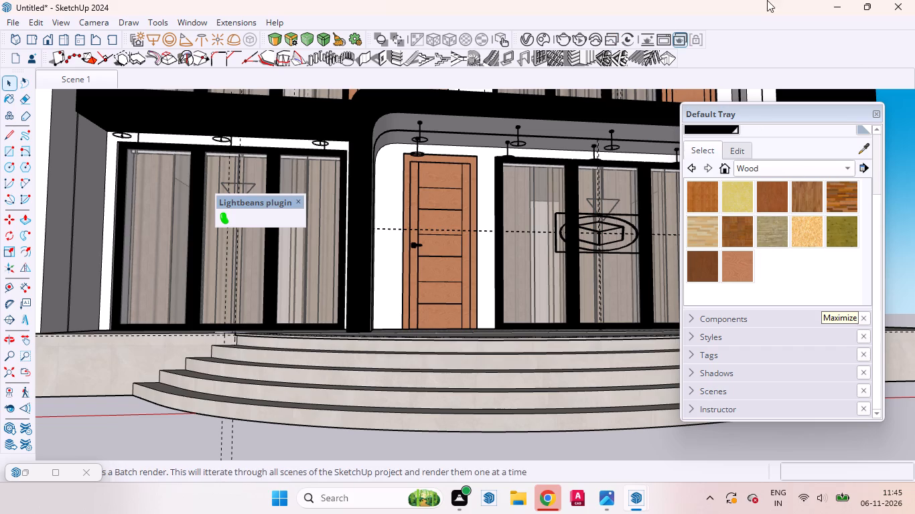
Place a vertical guide 1" outward from the second step's riser edge on the platform wall.
scroll(320, 310, up, 8)
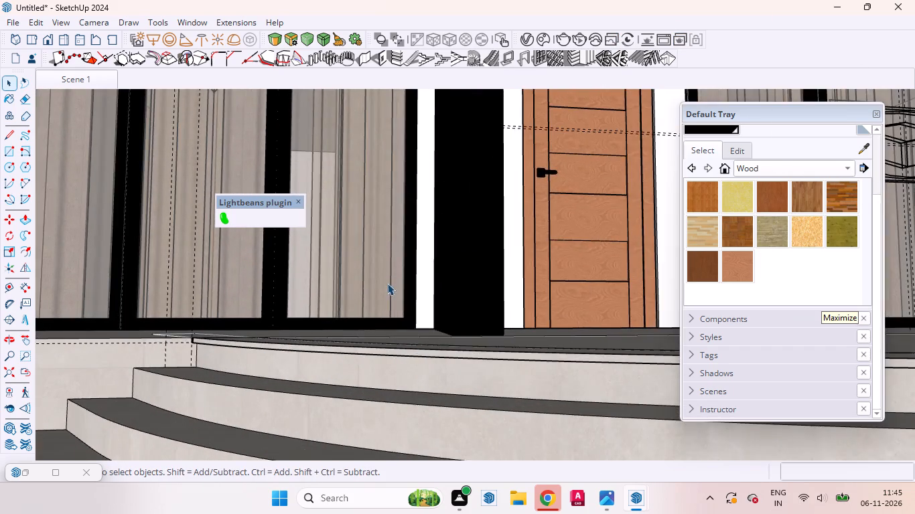
scroll(380, 292, down, 12)
scroll(186, 347, up, 10)
scroll(394, 350, down, 7)
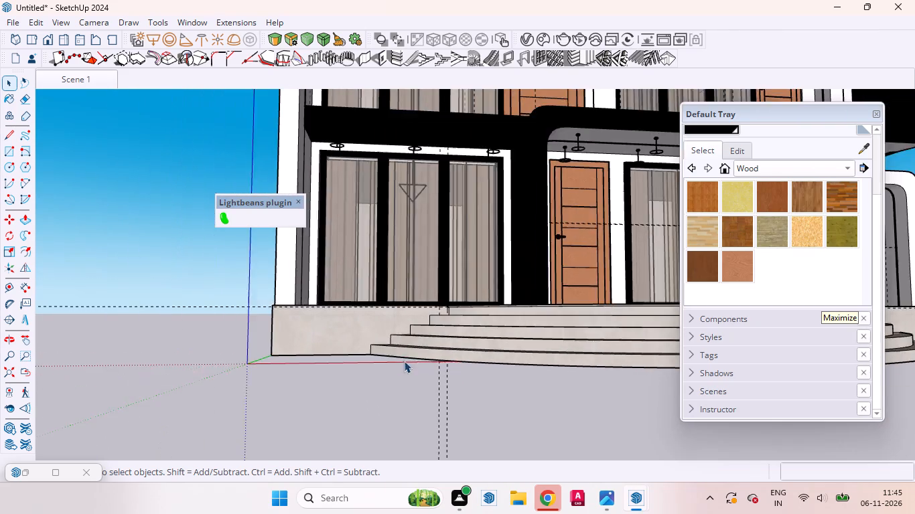
middle_drag(419, 332, 415, 470)
scroll(414, 476, up, 1)
scroll(433, 337, up, 17)
scroll(428, 279, down, 7)
scroll(427, 256, up, 11)
scroll(347, 282, down, 5)
scroll(320, 270, up, 2)
scroll(320, 270, down, 1)
scroll(320, 270, up, 4)
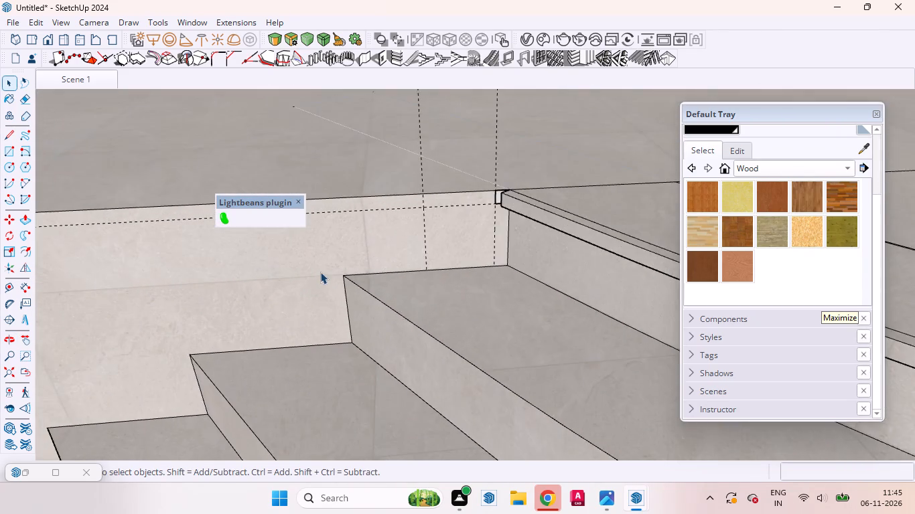
scroll(329, 281, down, 9)
scroll(340, 313, up, 1)
middle_drag(340, 311, 350, 264)
scroll(346, 276, up, 2)
scroll(346, 276, down, 1)
scroll(346, 276, up, 7)
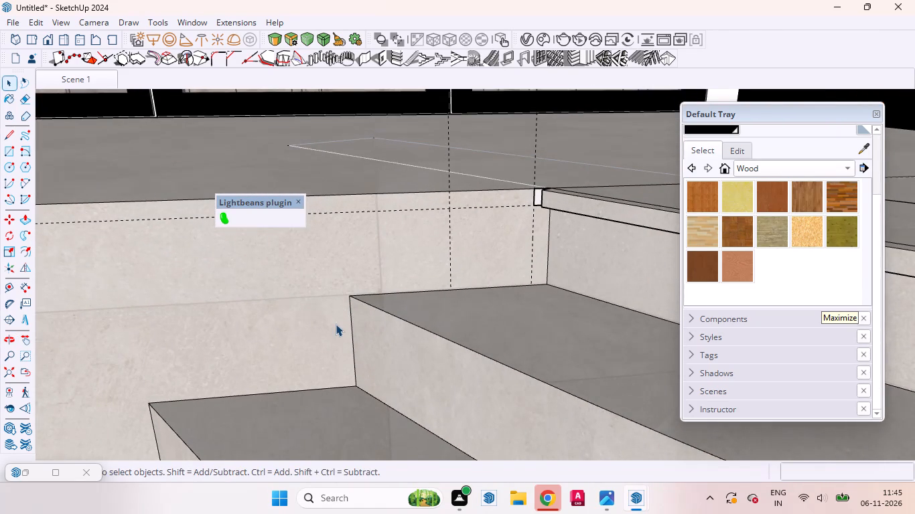
key(t)
click(349, 320)
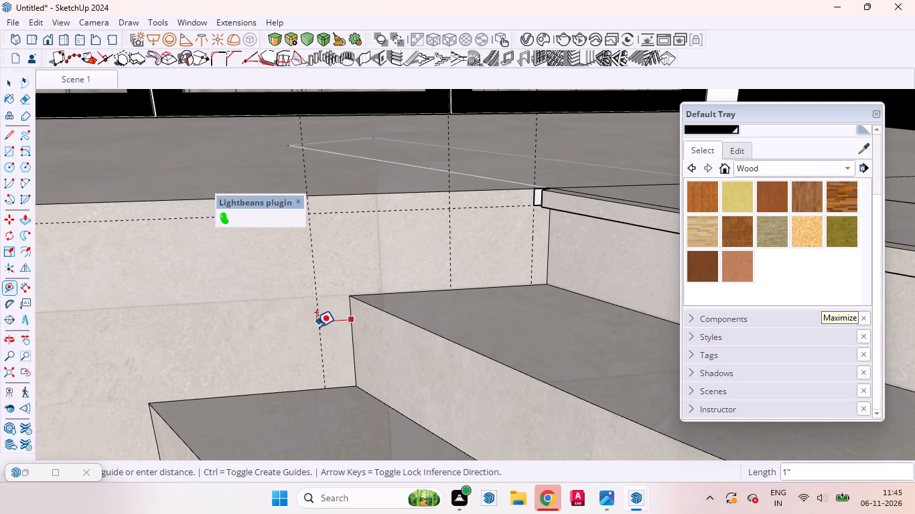
key(1)
key(Return)
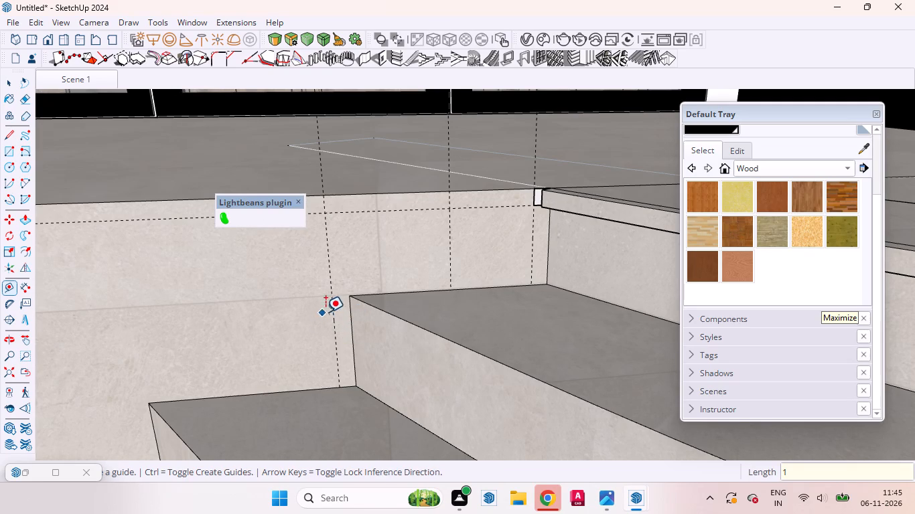
Draw a horizontal guide about 1 7/8" long outward from the second step's top corner along the platform wall.
scroll(332, 312, up, 1)
scroll(332, 312, down, 1)
scroll(332, 312, up, 1)
scroll(332, 312, down, 1)
scroll(332, 312, up, 10)
scroll(344, 321, down, 11)
scroll(342, 333, up, 2)
scroll(342, 333, down, 1)
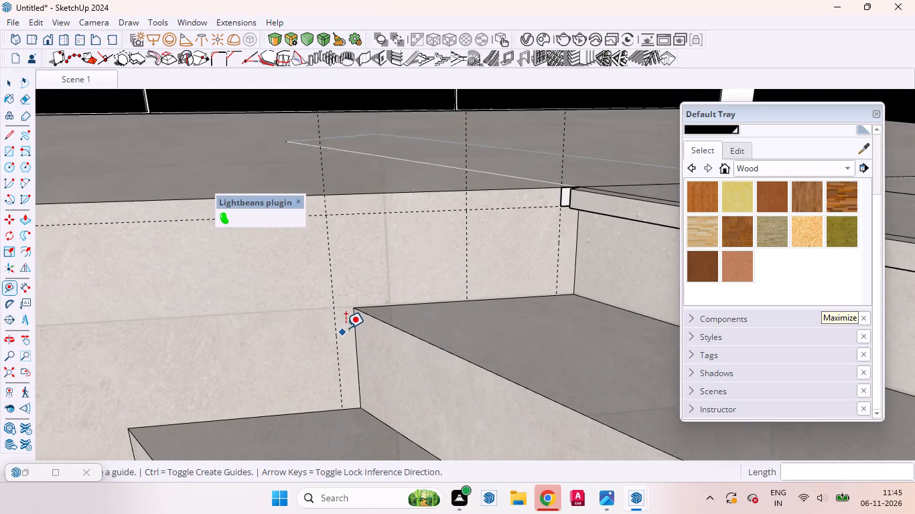
scroll(350, 327, up, 10)
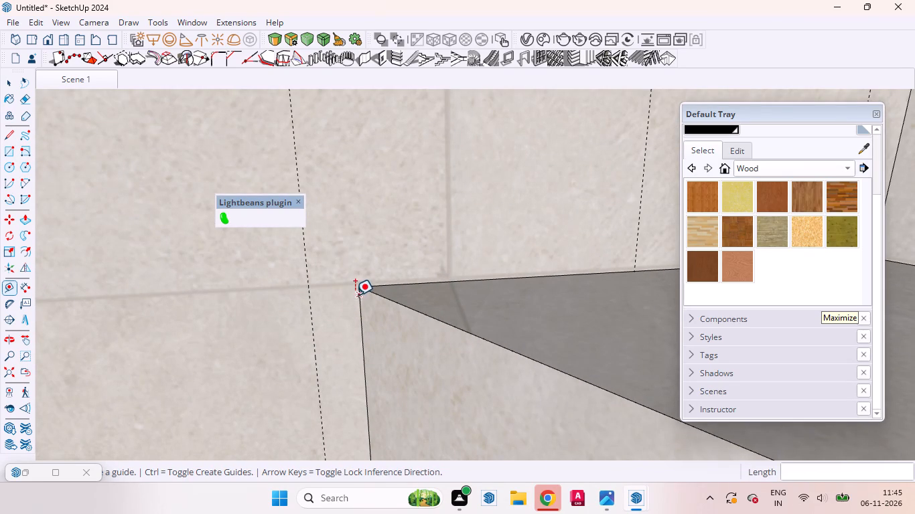
click(356, 286)
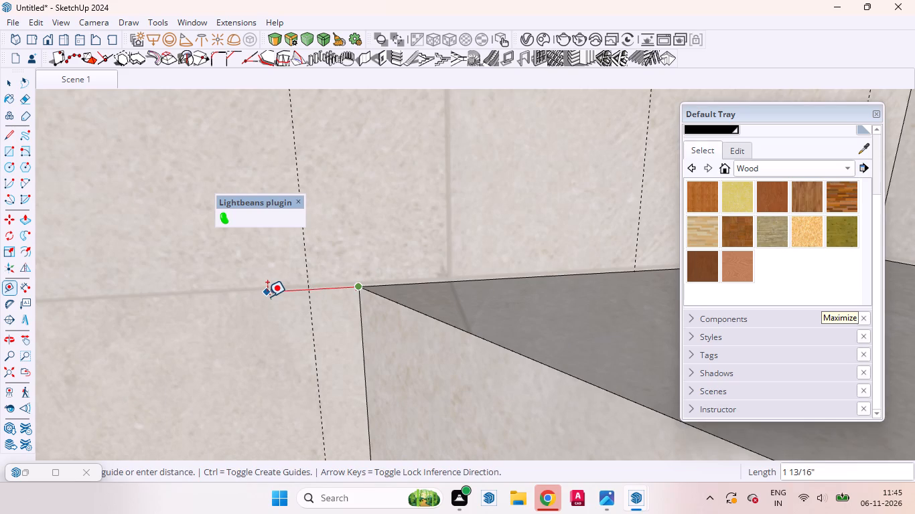
click(264, 296)
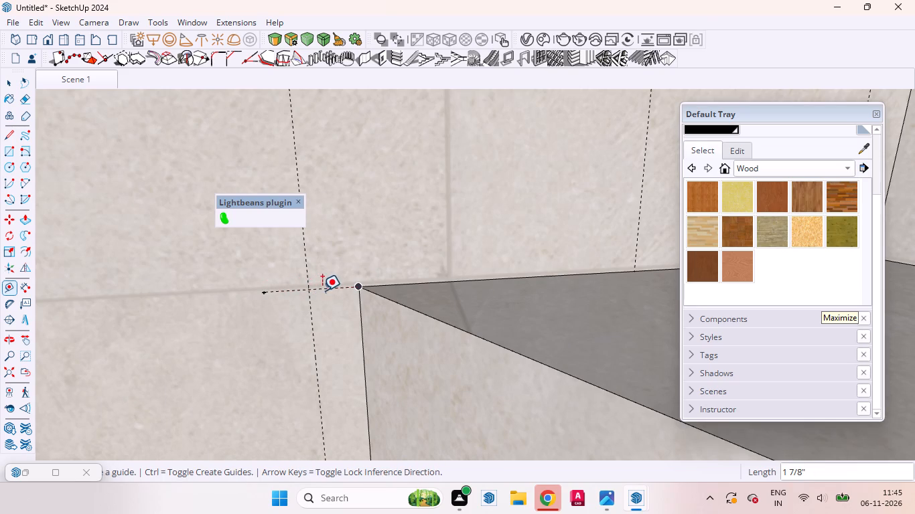
scroll(322, 292, up, 9)
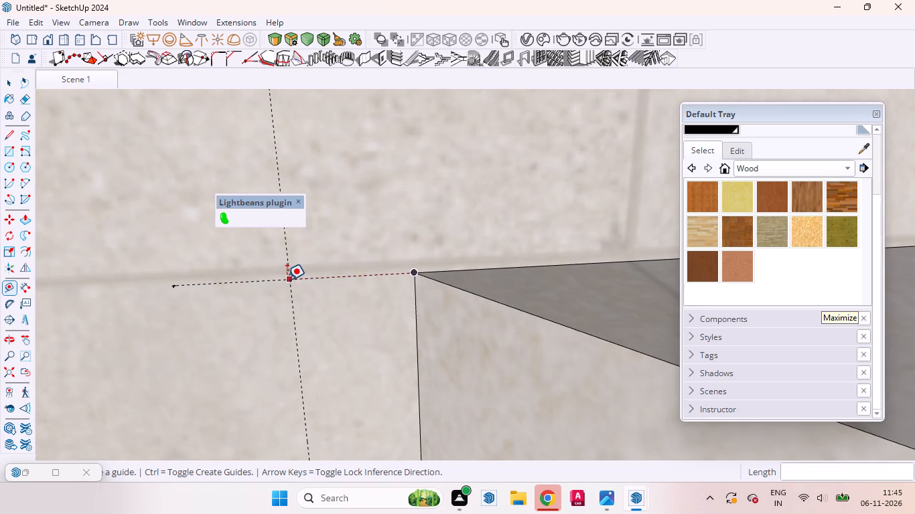
click(288, 280)
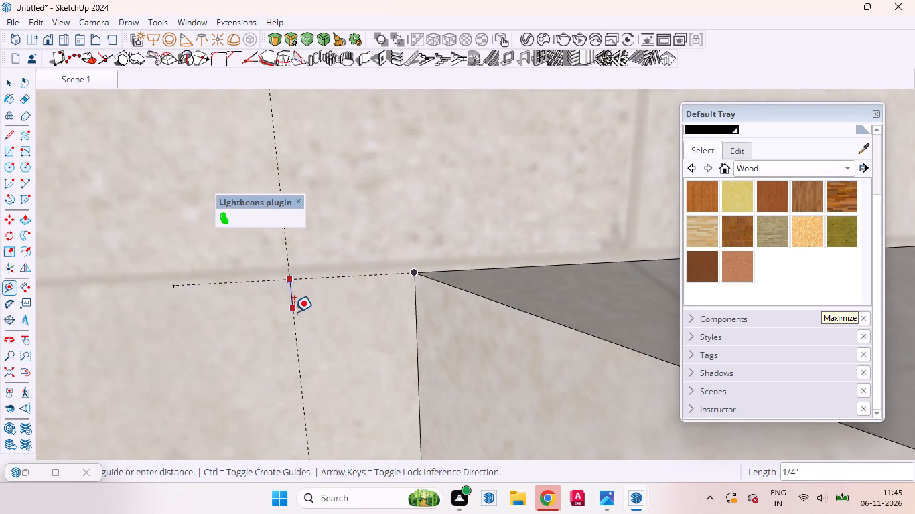
key(space)
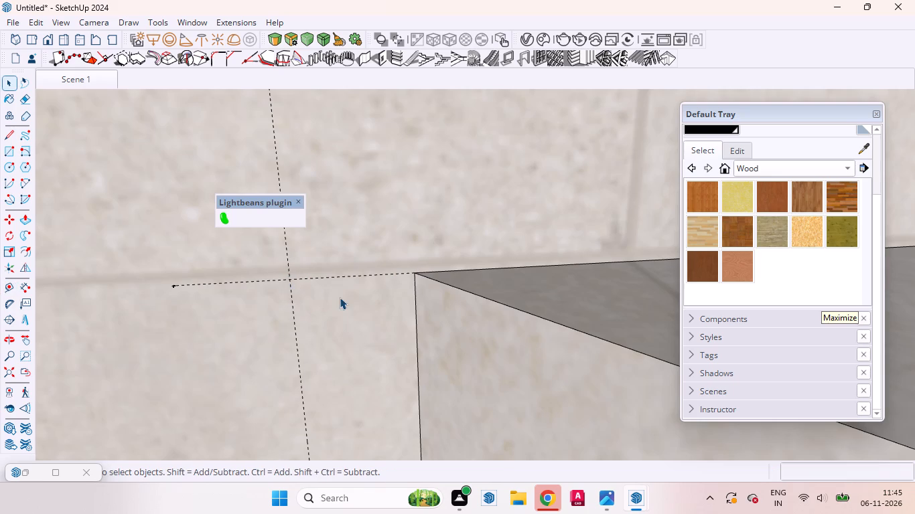
Place a 1" guide straight down from the horizontal guide, just outside the second step's riser edge.
scroll(372, 296, up, 10)
middle_drag(402, 330, 486, 239)
scroll(403, 330, up, 1)
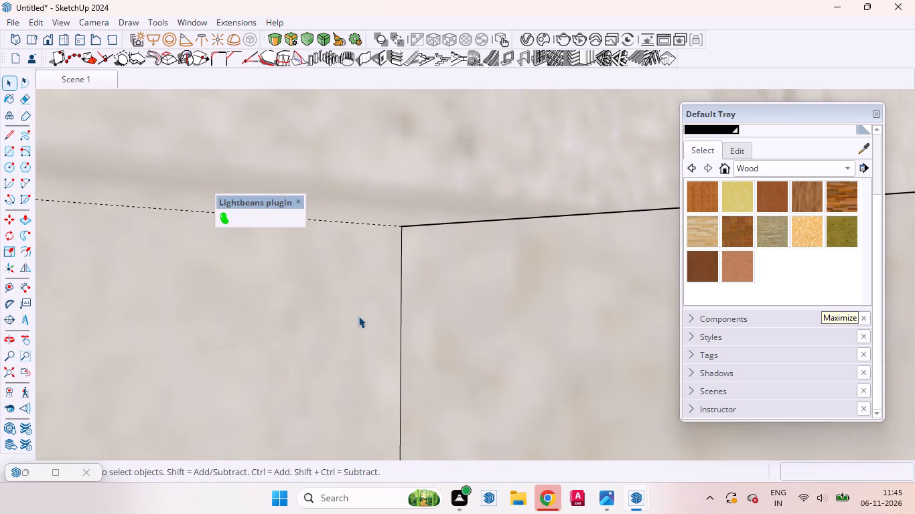
scroll(358, 323, down, 11)
key(t)
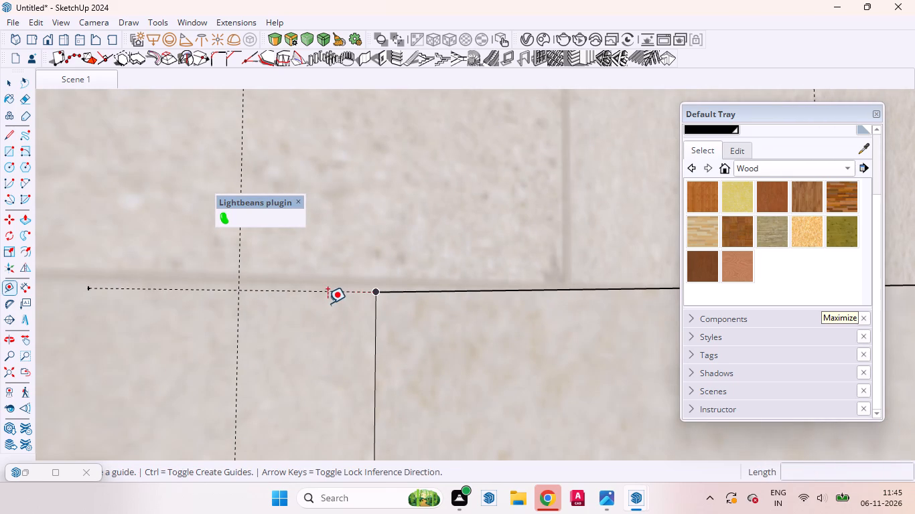
click(346, 290)
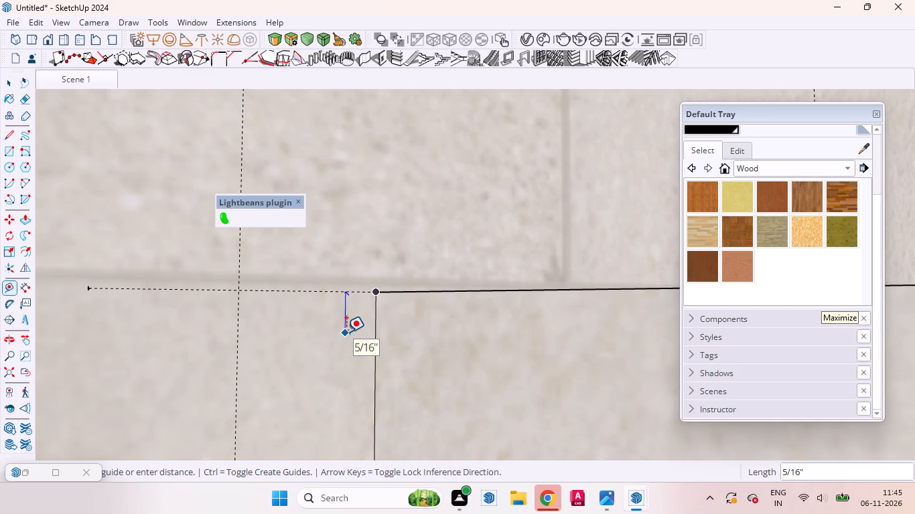
key(1)
key(Return)
Add guides from the 1" guide's lower end outward past the vertical guide and back to the second step's riser edge.
scroll(322, 298, down, 2)
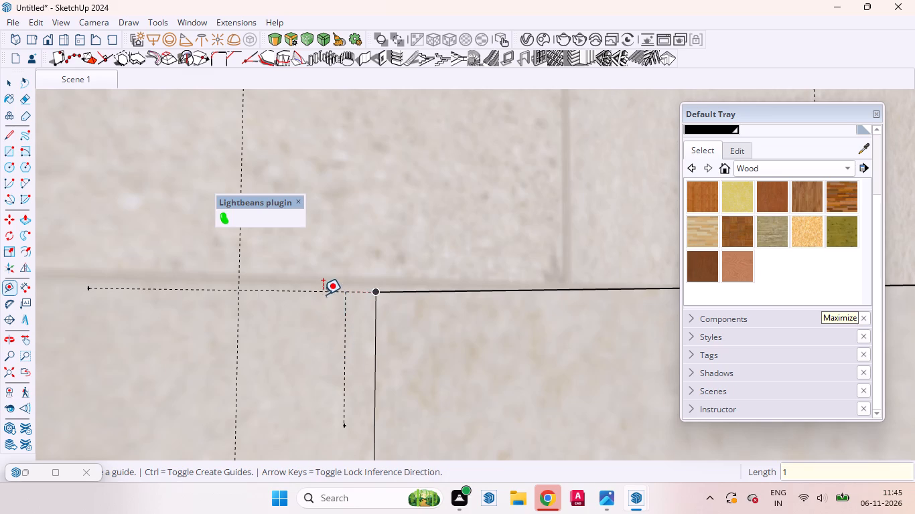
scroll(323, 294, down, 6)
middle_drag(335, 367, 330, 391)
scroll(331, 379, up, 6)
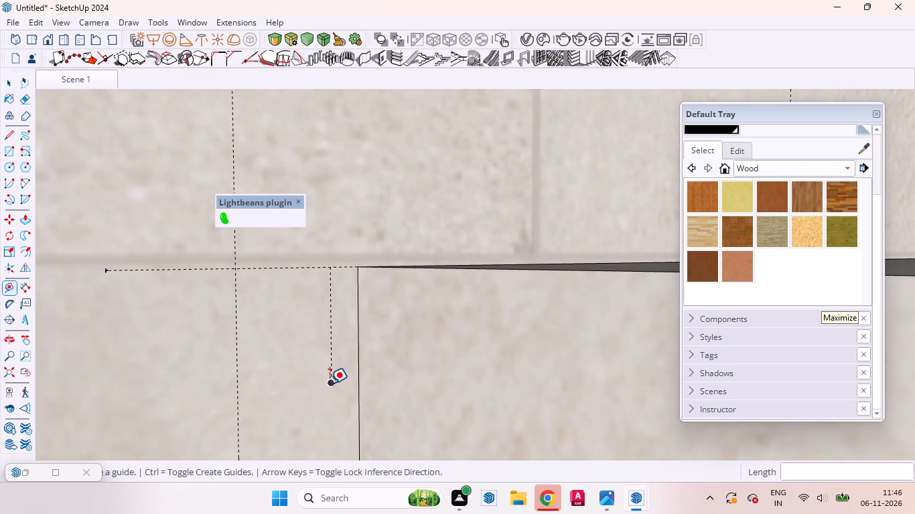
click(329, 383)
click(227, 387)
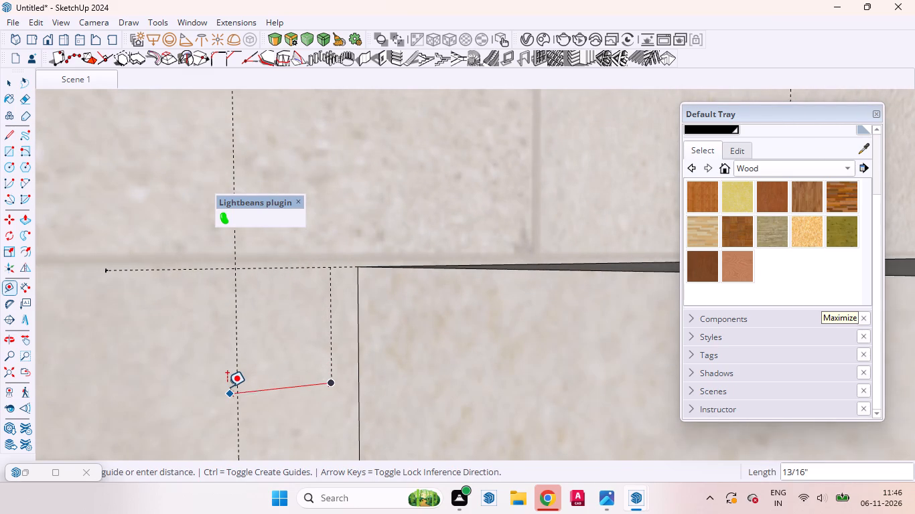
click(331, 381)
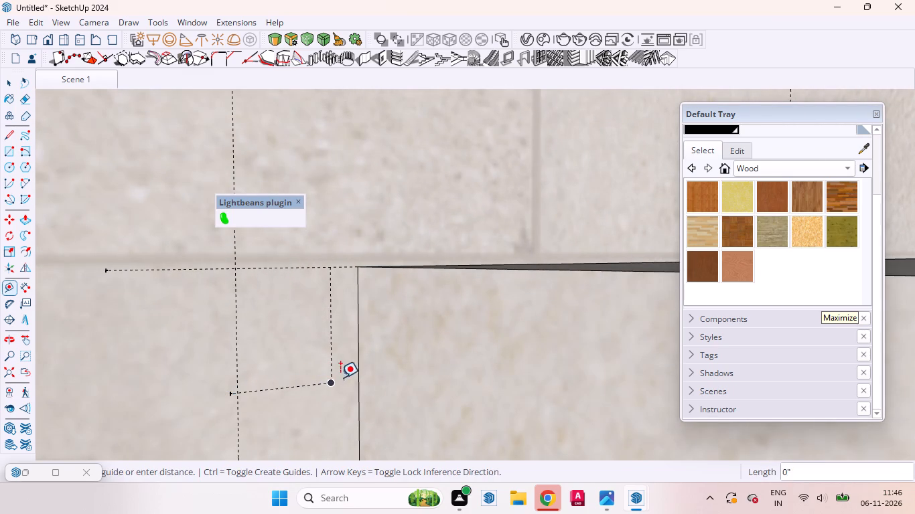
click(357, 377)
key(space)
Draw a 1" by 1" square on the platform wall between the guides and the second step's top corner.
click(304, 362)
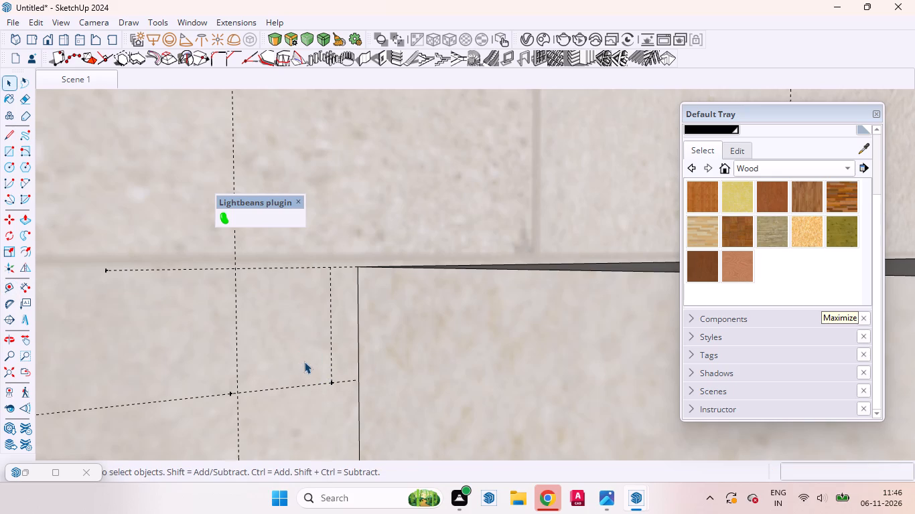
key(r)
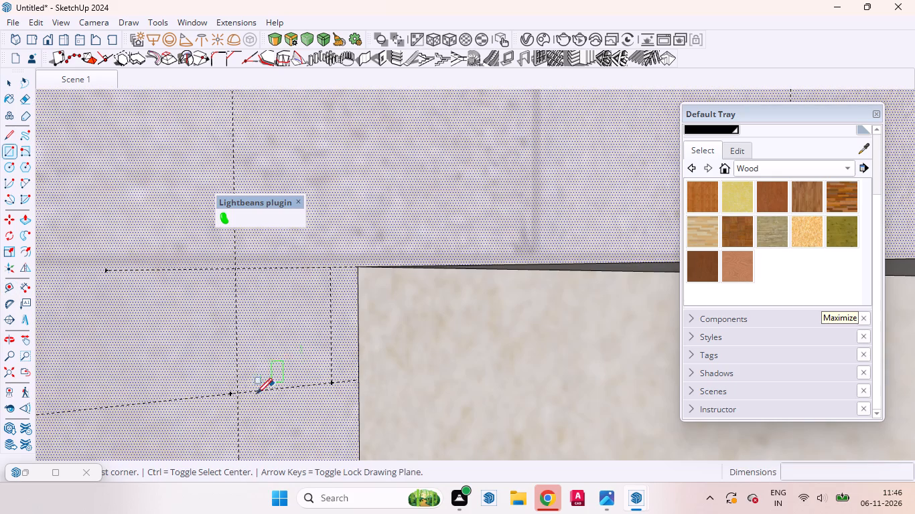
click(240, 393)
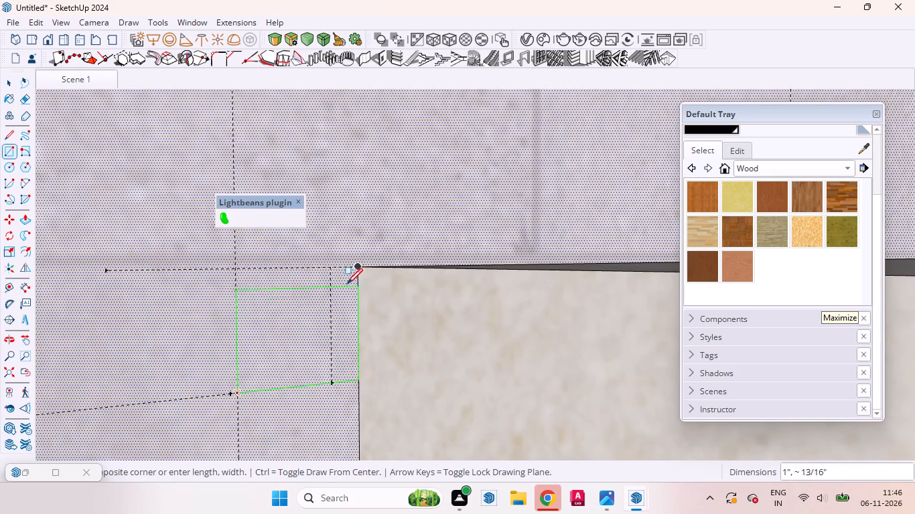
click(352, 270)
key(space)
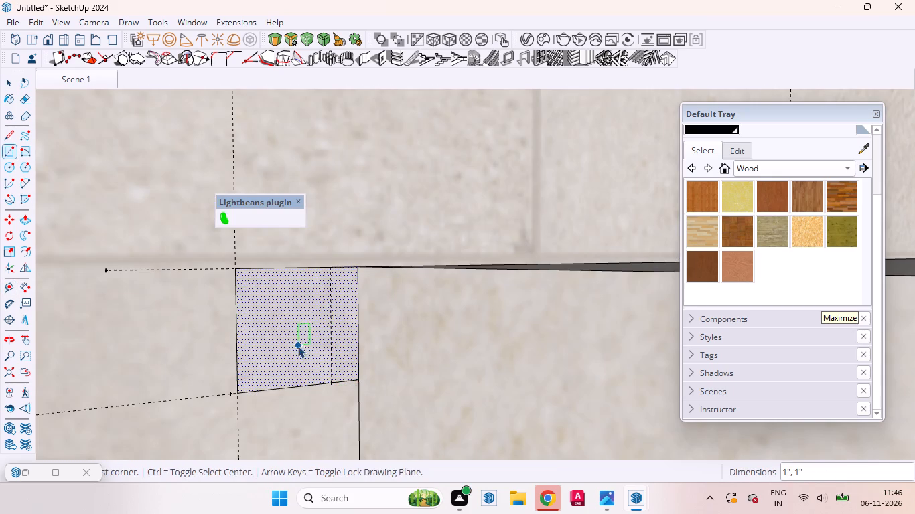
Push/Pull the end face of the top step's edge strip above the new square outward about 1 1/16" to the platform wall.
scroll(289, 327, down, 13)
scroll(274, 277, up, 1)
scroll(274, 277, down, 8)
scroll(260, 280, up, 1)
scroll(260, 280, down, 10)
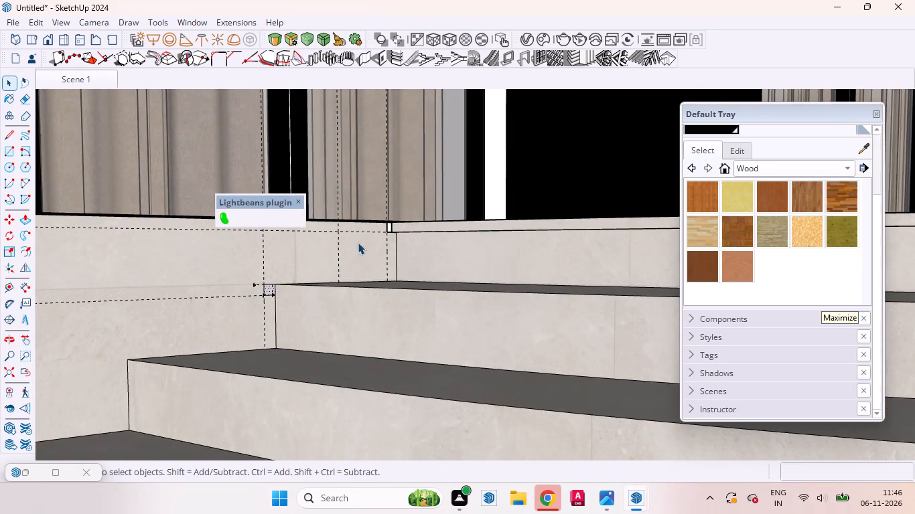
scroll(382, 233, up, 13)
scroll(402, 218, down, 10)
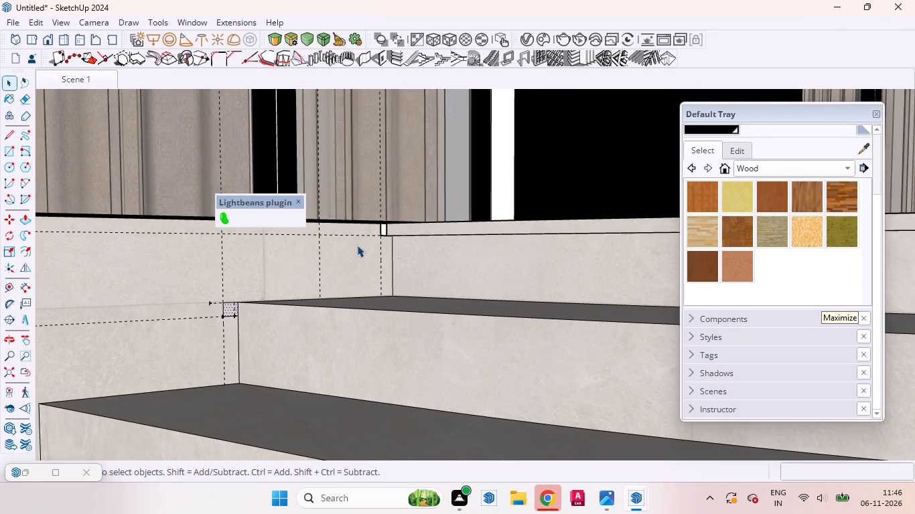
middle_drag(358, 249, 384, 421)
scroll(376, 266, up, 11)
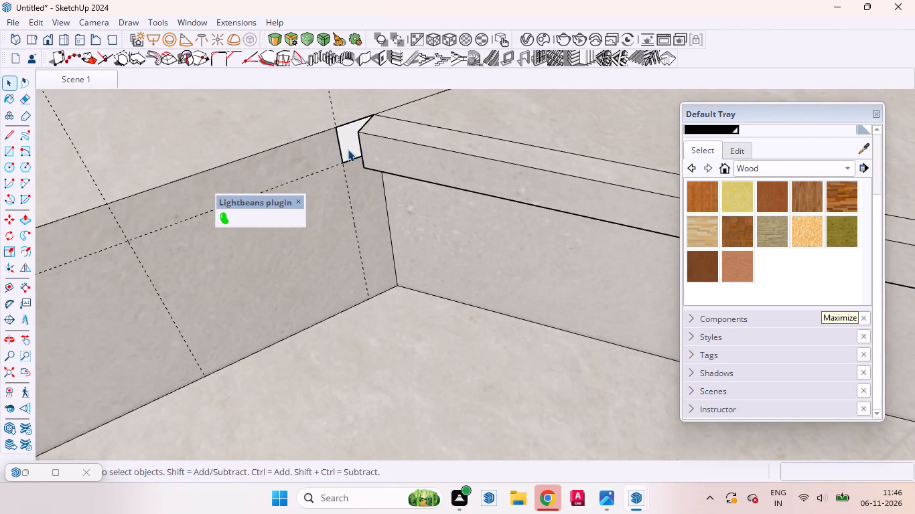
scroll(320, 175, up, 1)
middle_drag(320, 175, 572, 125)
scroll(303, 191, up, 7)
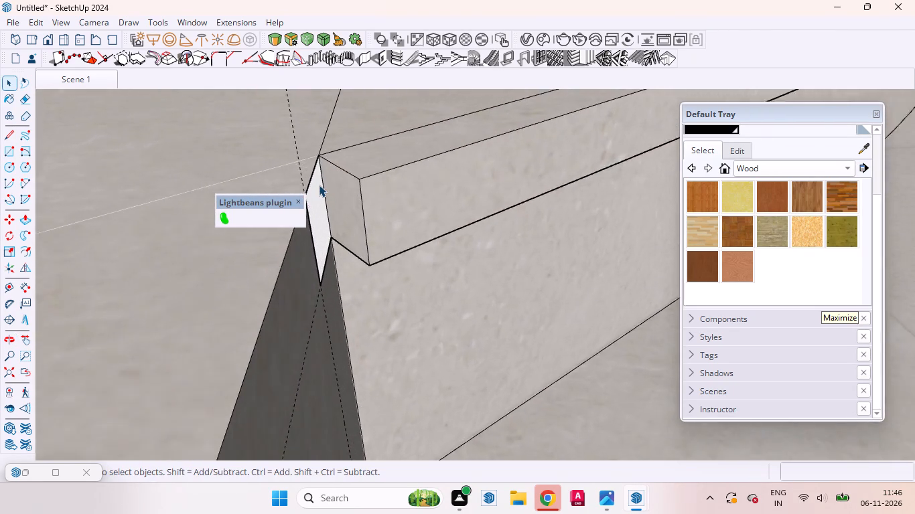
scroll(319, 185, up, 6)
scroll(337, 201, down, 10)
click(341, 206)
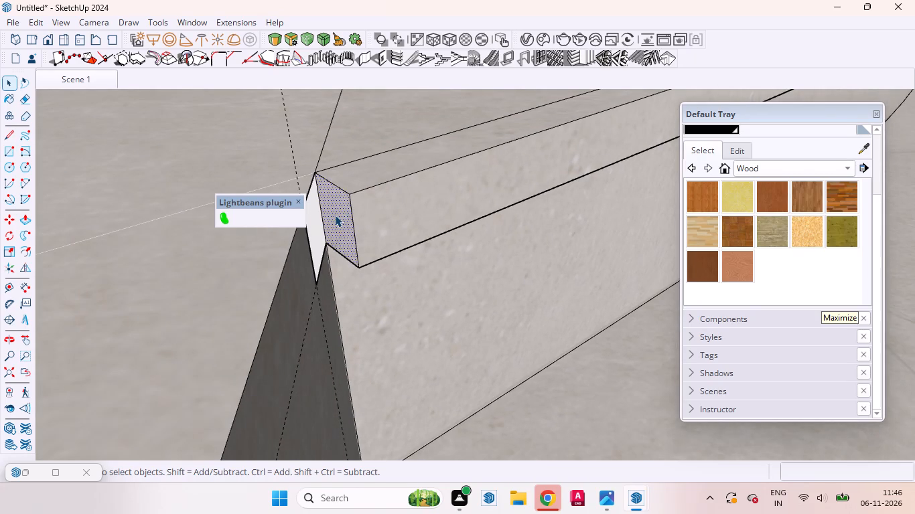
key(p)
click(334, 217)
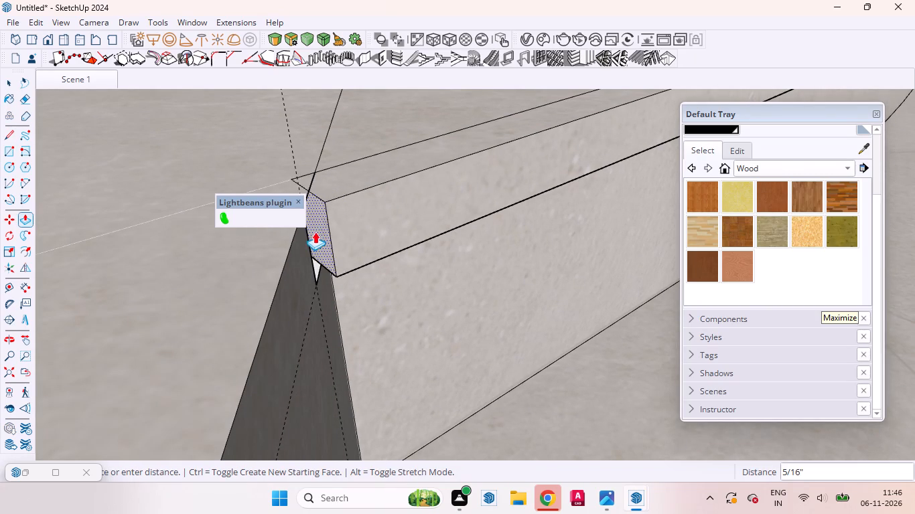
scroll(324, 232, down, 8)
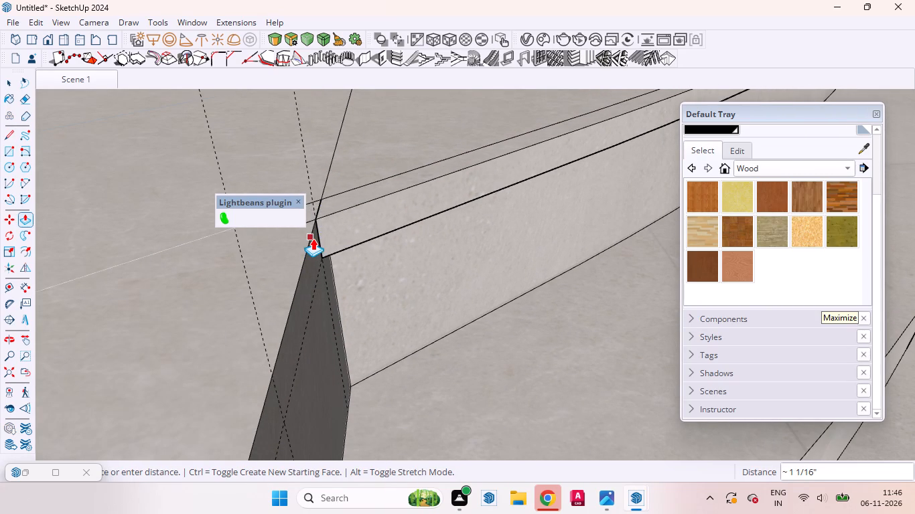
click(313, 238)
scroll(362, 278, down, 5)
key(space)
Hide the three short strip edges that project past the top step's corner onto the platform floor.
scroll(327, 251, up, 5)
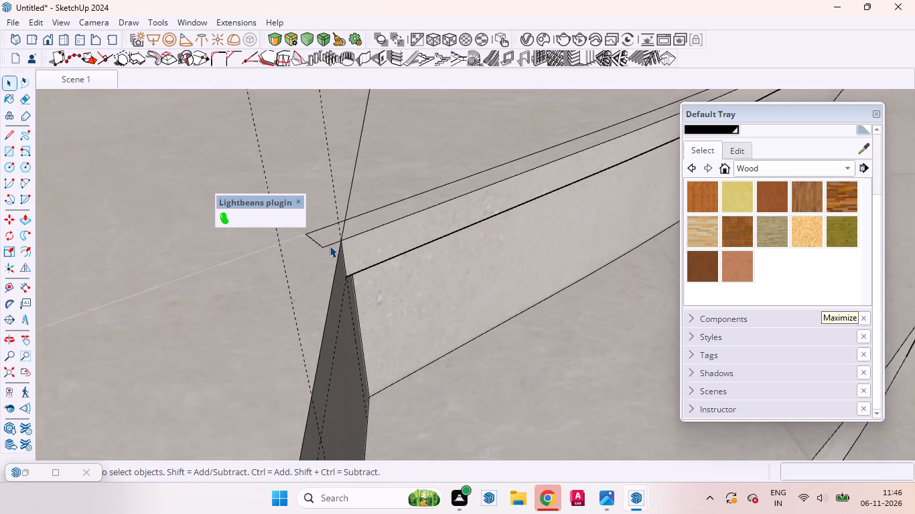
scroll(330, 246, up, 4)
click(332, 245)
right_click(333, 245)
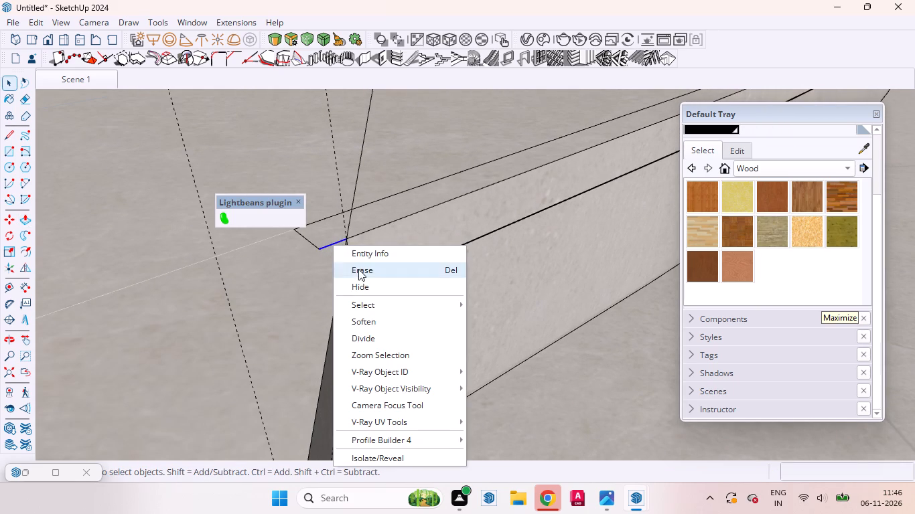
click(362, 284)
scroll(432, 307, down, 4)
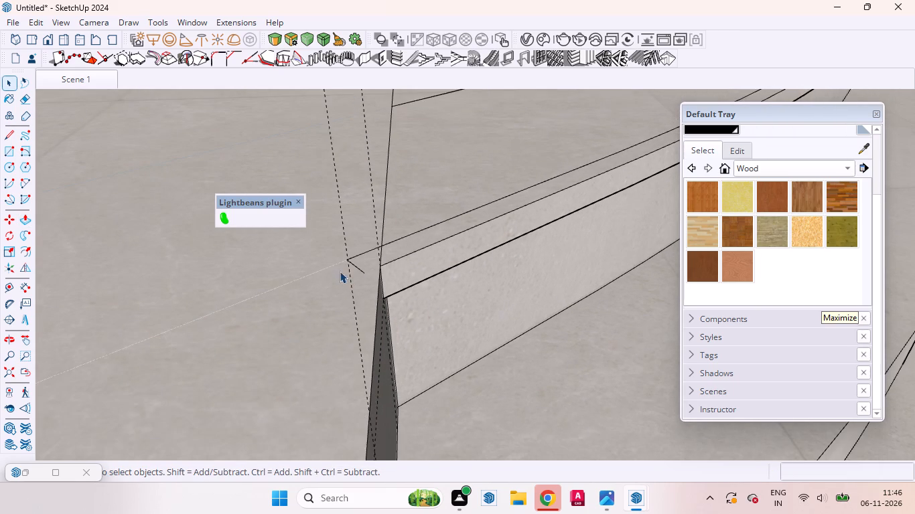
scroll(340, 270, up, 5)
drag(340, 238, 373, 283)
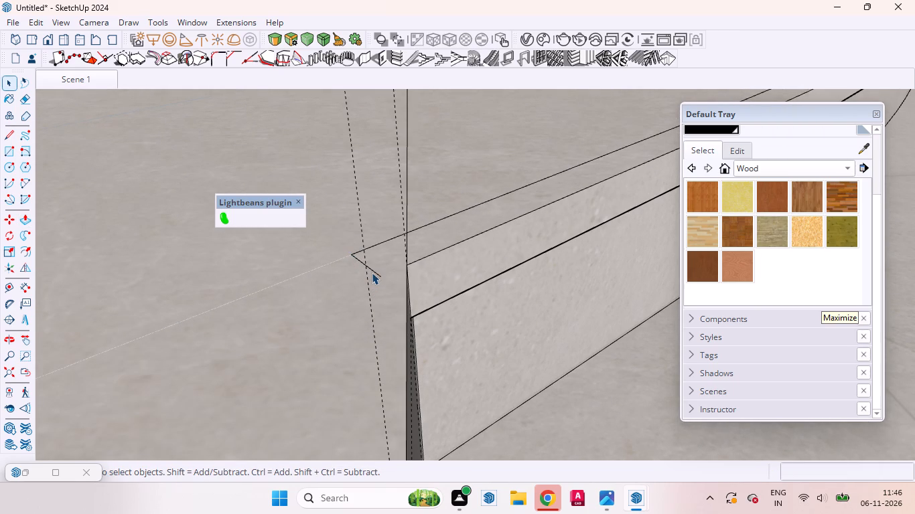
click(372, 271)
right_click(372, 271)
click(389, 312)
click(374, 247)
right_click(374, 247)
click(395, 285)
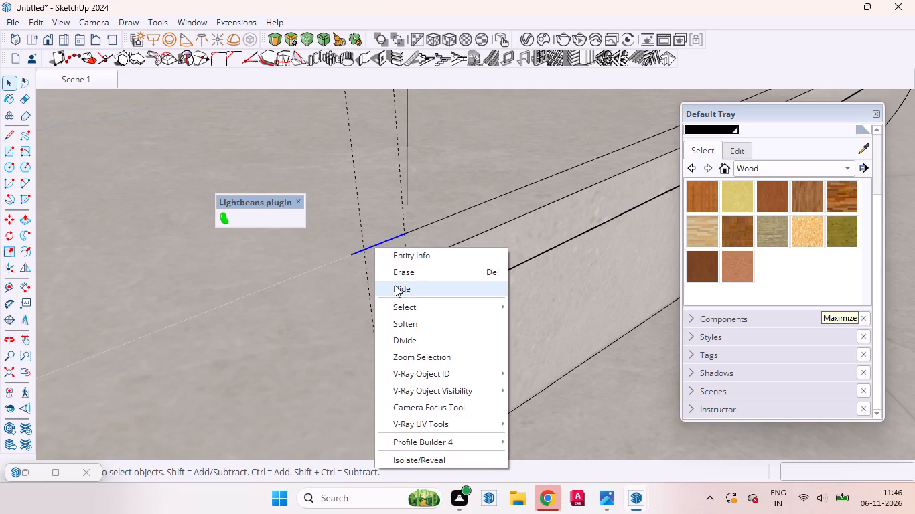
Examine the top step's edge strip at the platform corner and the remaining curved steps below it.
scroll(341, 240, down, 4)
scroll(341, 238, up, 1)
scroll(341, 238, down, 13)
scroll(334, 224, down, 14)
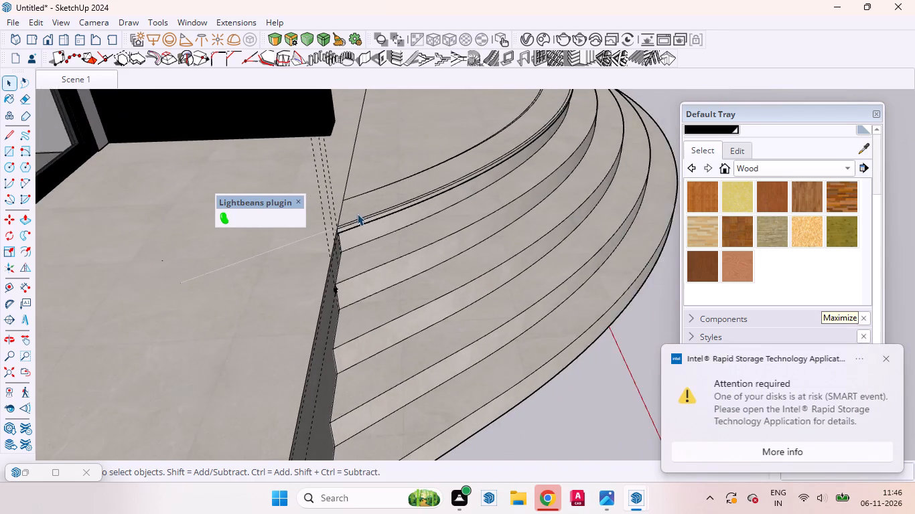
scroll(365, 213, down, 6)
middle_drag(433, 246, 180, 266)
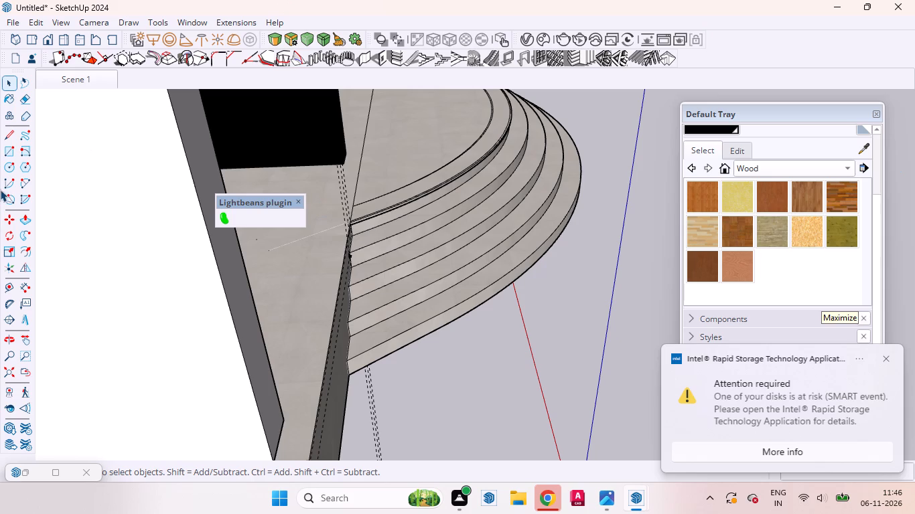
scroll(389, 251, up, 16)
scroll(330, 228, up, 11)
middle_drag(431, 256, 403, 242)
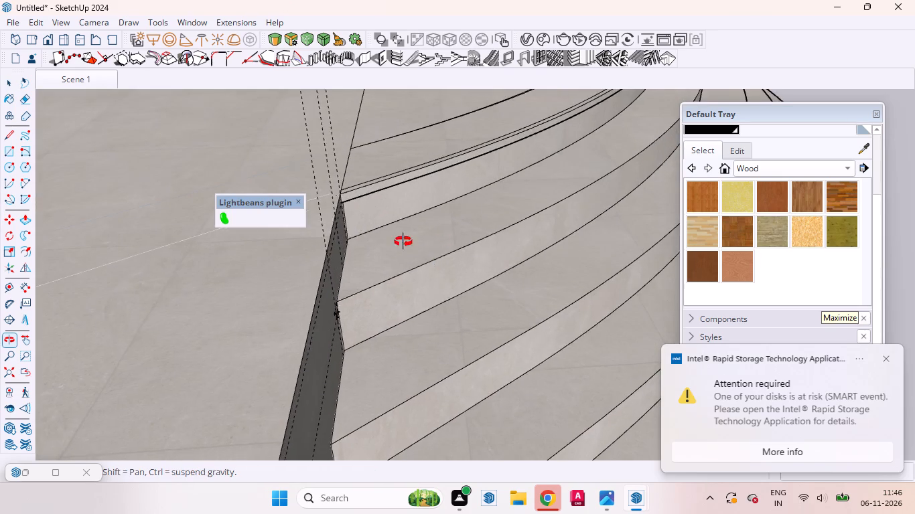
Select the first segments of the second step's top front edge, starting at the corner beside the small square on the platform wall.
middle_drag(403, 242, 325, 218)
scroll(416, 304, down, 8)
scroll(388, 282, up, 11)
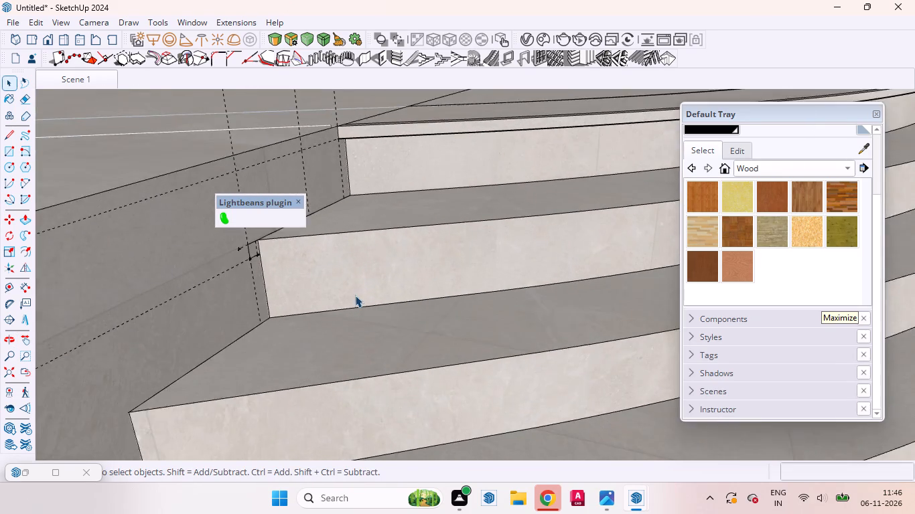
scroll(359, 309, down, 6)
scroll(332, 310, up, 15)
click(240, 256)
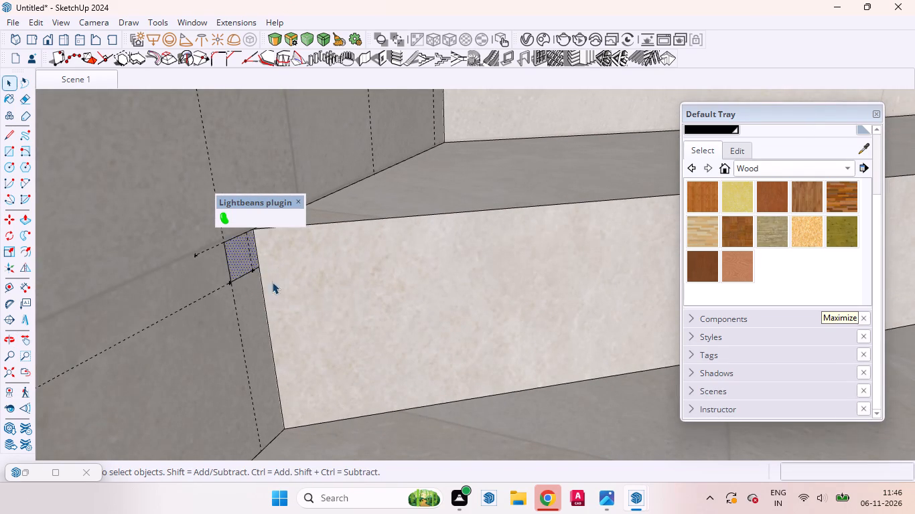
scroll(306, 346, down, 9)
ctrl+click(304, 306)
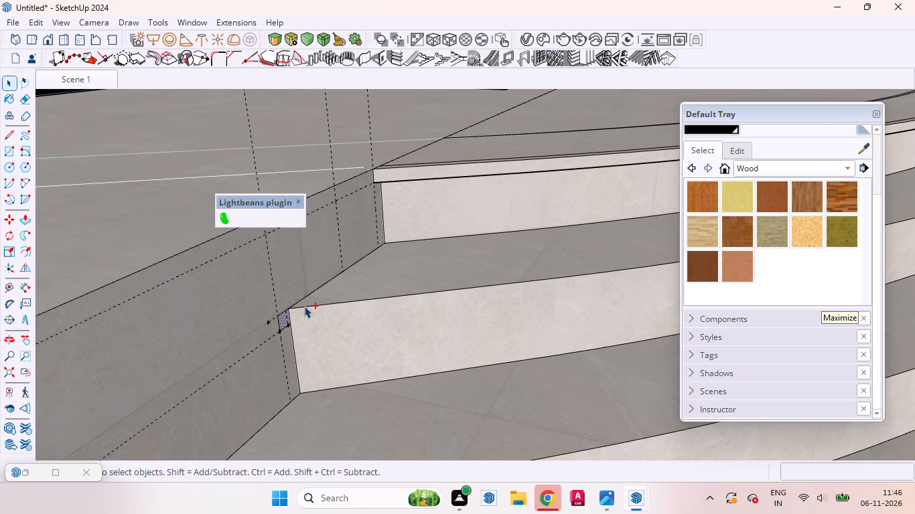
ctrl+scroll(305, 326, down, 11)
scroll(370, 315, up, 5)
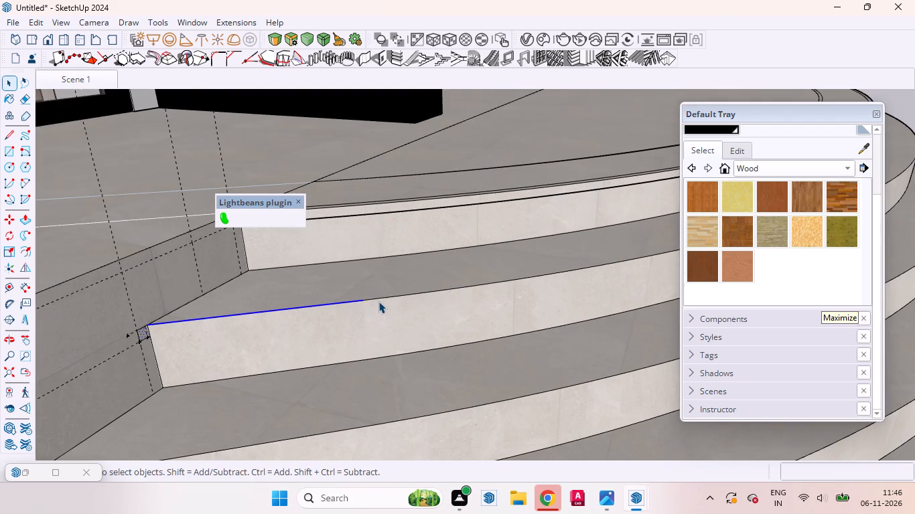
click(380, 298)
ctrl+scroll(269, 332, down, 5)
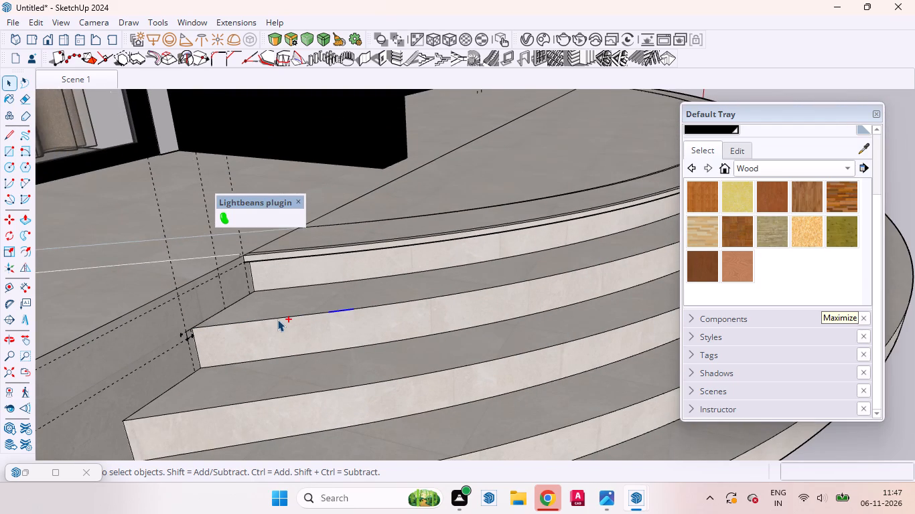
ctrl+click(277, 319)
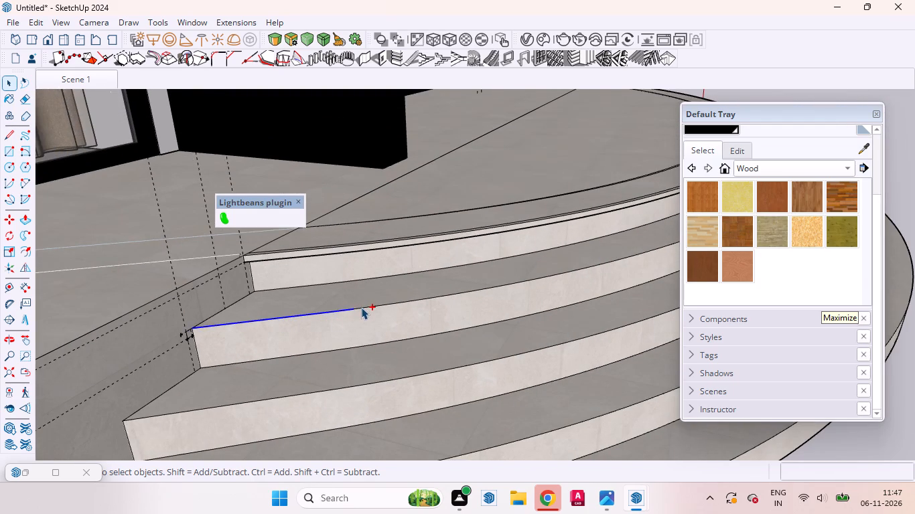
ctrl+click(361, 307)
Extend the edge selection segment by segment along the second step's top curve, from the platform corner past the black column.
ctrl+scroll(291, 326, down, 4)
ctrl+scroll(277, 326, up, 1)
ctrl+scroll(273, 326, down, 7)
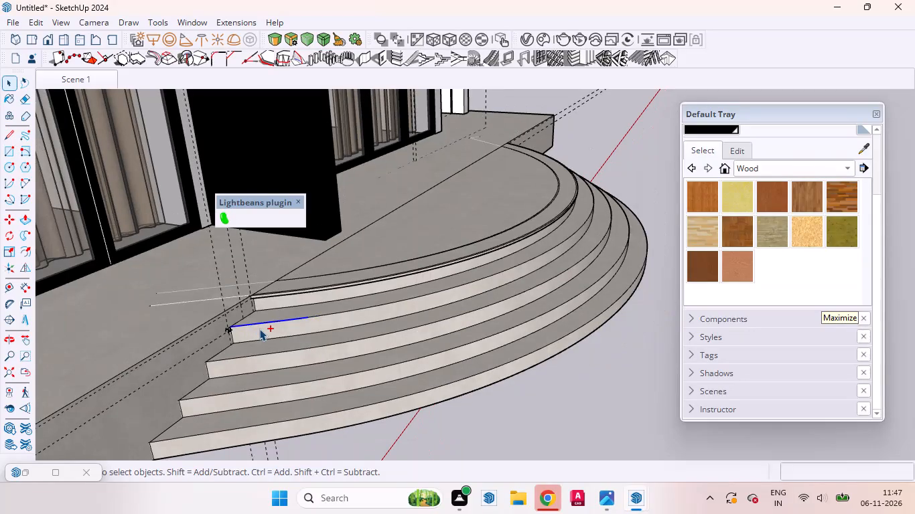
ctrl+scroll(307, 314, up, 10)
ctrl+middle_drag(350, 381, 307, 379)
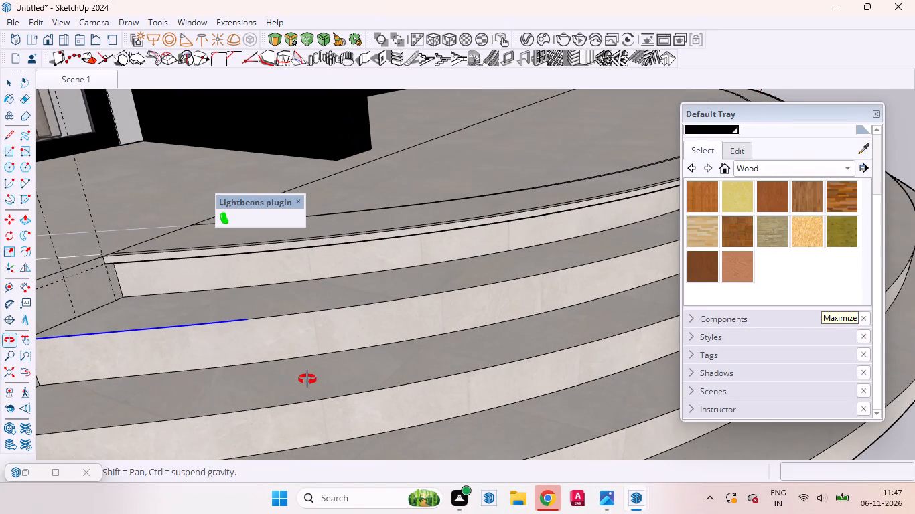
ctrl+middle_drag(307, 379, 307, 380)
ctrl+drag(235, 305, 324, 335)
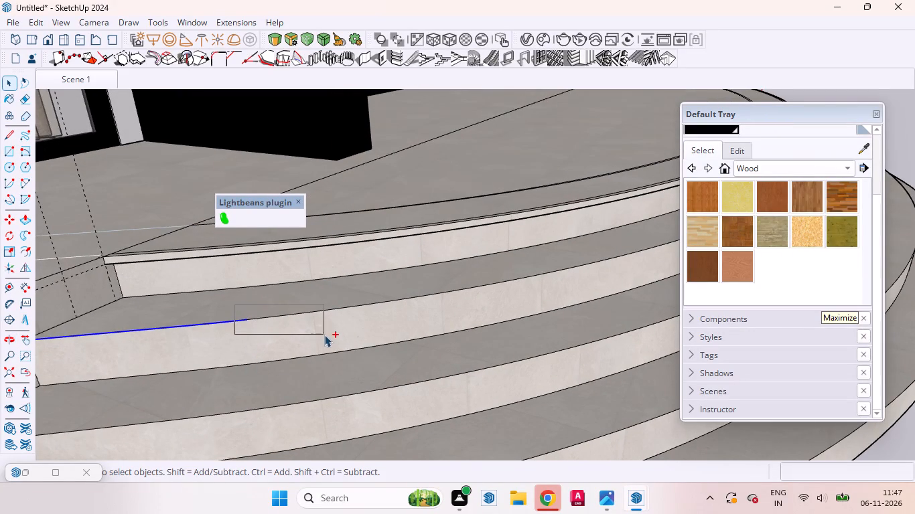
ctrl+drag(285, 306, 384, 328)
ctrl+drag(328, 299, 424, 311)
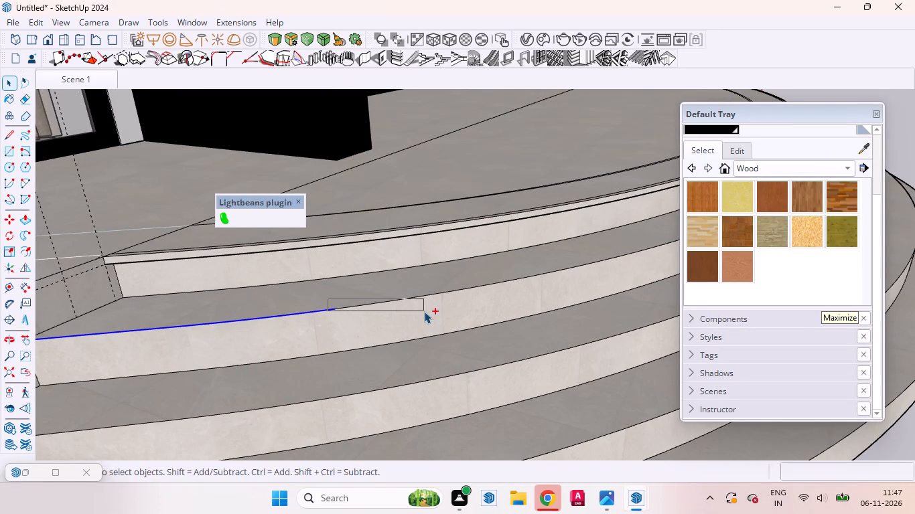
ctrl+drag(424, 311, 424, 312)
ctrl+scroll(240, 353, down, 4)
ctrl+scroll(228, 357, up, 1)
ctrl+scroll(228, 357, down, 2)
ctrl+middle_drag(325, 350, 206, 359)
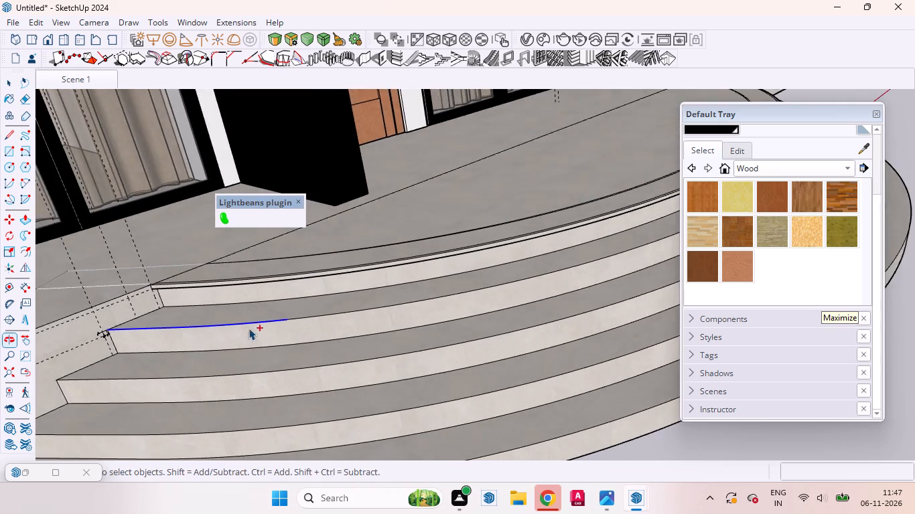
ctrl+scroll(276, 317, up, 2)
ctrl+scroll(277, 316, down, 1)
ctrl+scroll(277, 316, up, 6)
ctrl+middle_drag(329, 354, 257, 328)
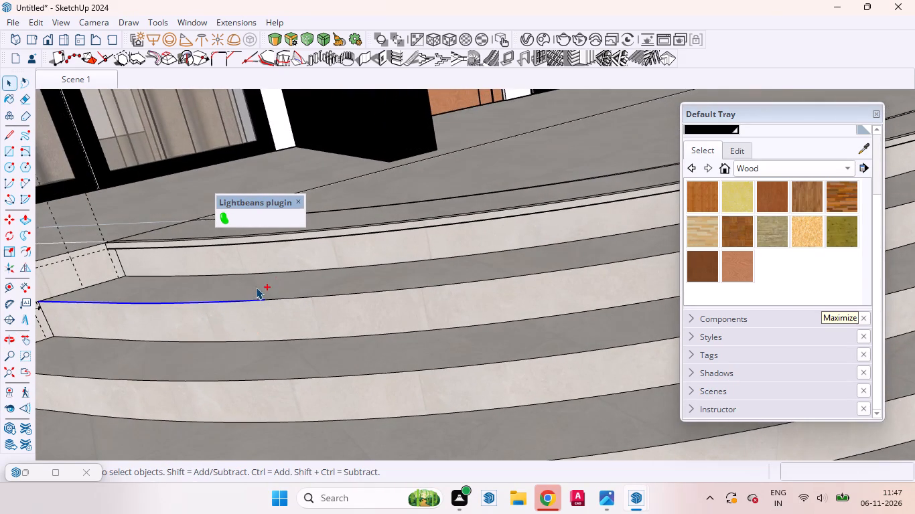
ctrl+drag(256, 287, 318, 314)
ctrl+drag(289, 284, 383, 315)
ctrl+drag(322, 284, 460, 309)
ctrl+drag(368, 280, 538, 301)
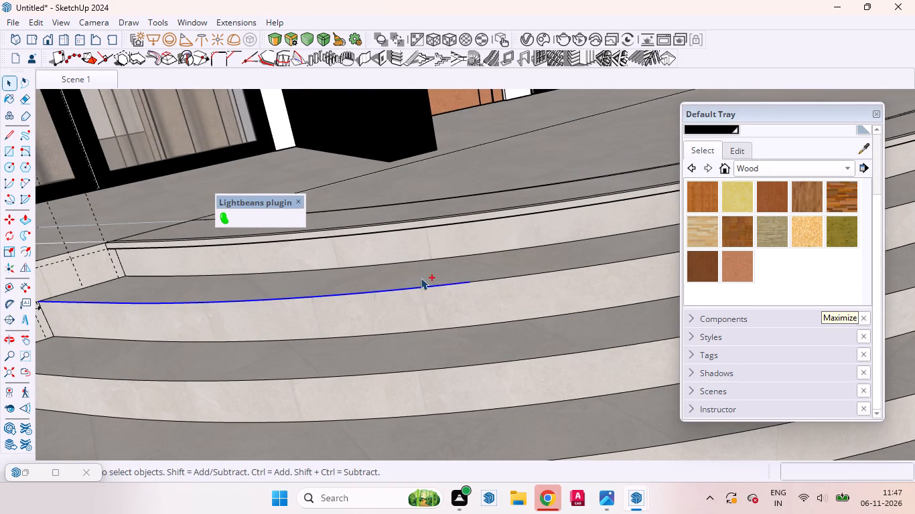
Add the adjoining segments of the second step's top front edge to the selection, continuing along the curve towards the entrance door.
ctrl+scroll(313, 307, down, 11)
ctrl+scroll(352, 290, up, 5)
ctrl+scroll(352, 290, down, 1)
ctrl+scroll(352, 290, up, 6)
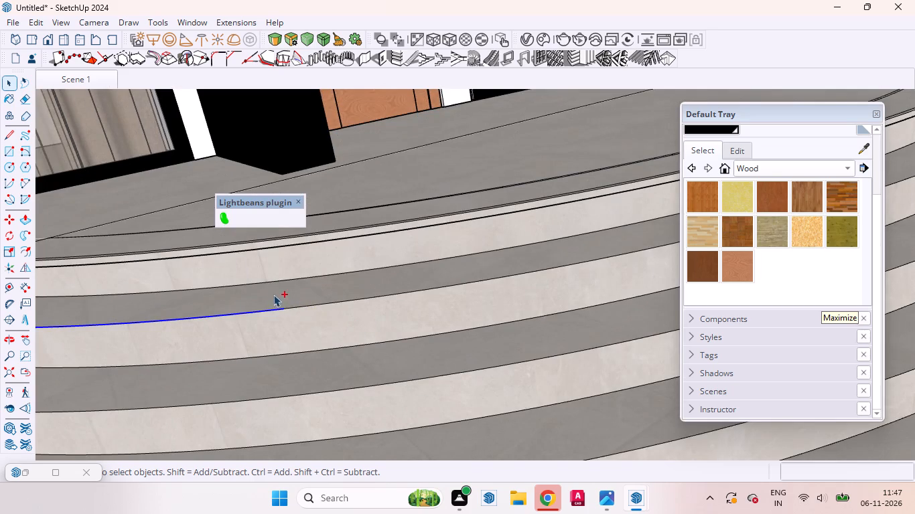
ctrl+drag(269, 293, 363, 321)
ctrl+drag(313, 288, 403, 307)
ctrl+drag(366, 286, 474, 303)
ctrl+drag(410, 277, 505, 292)
ctrl+drag(428, 272, 569, 286)
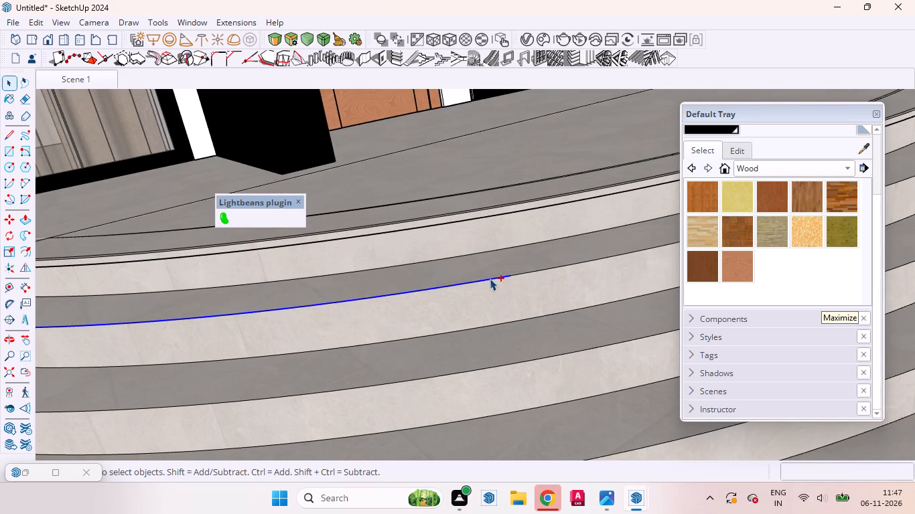
ctrl+drag(486, 266, 577, 292)
ctrl+scroll(387, 304, down, 16)
ctrl+scroll(291, 313, up, 6)
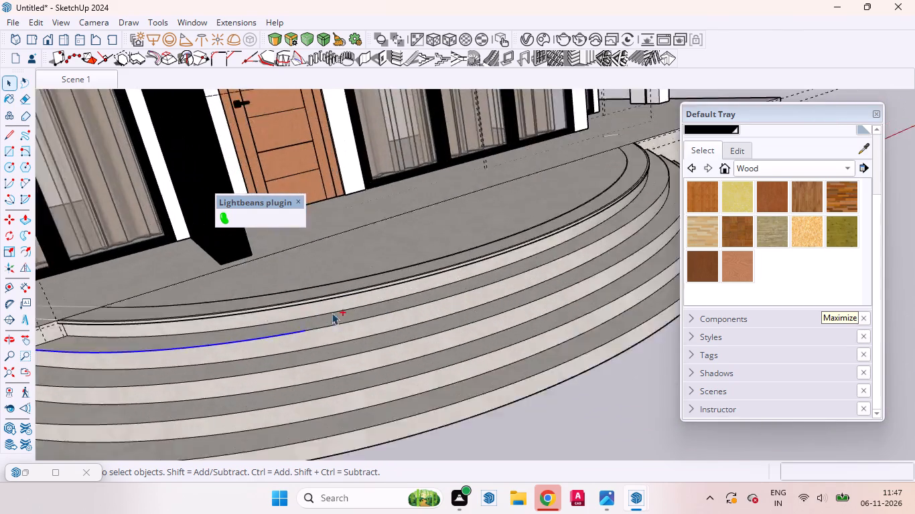
ctrl+scroll(332, 313, up, 10)
ctrl+drag(215, 336, 347, 354)
ctrl+drag(265, 333, 388, 341)
ctrl+drag(325, 319, 480, 335)
ctrl+drag(295, 326, 413, 345)
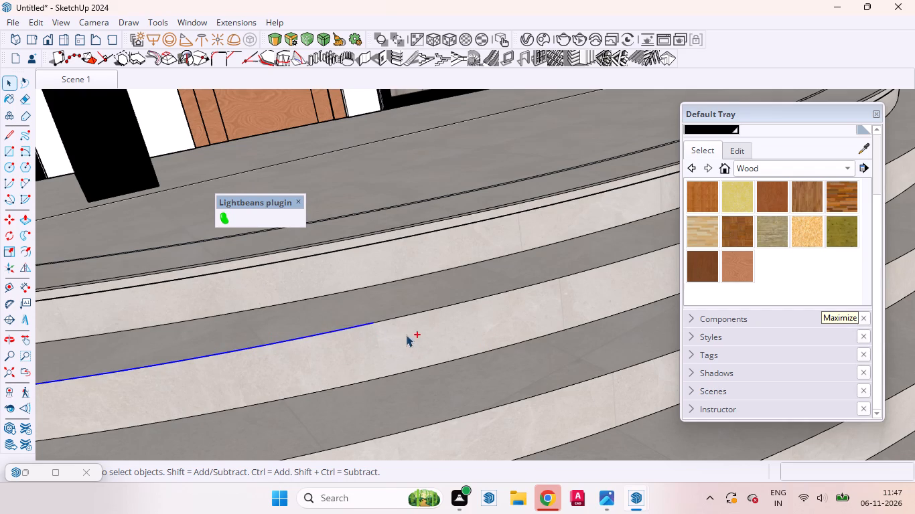
ctrl+drag(341, 318, 476, 322)
Add more segments of the second step's top edge to the selection, continuing along the curve in front of the entrance door.
ctrl+scroll(439, 329, down, 3)
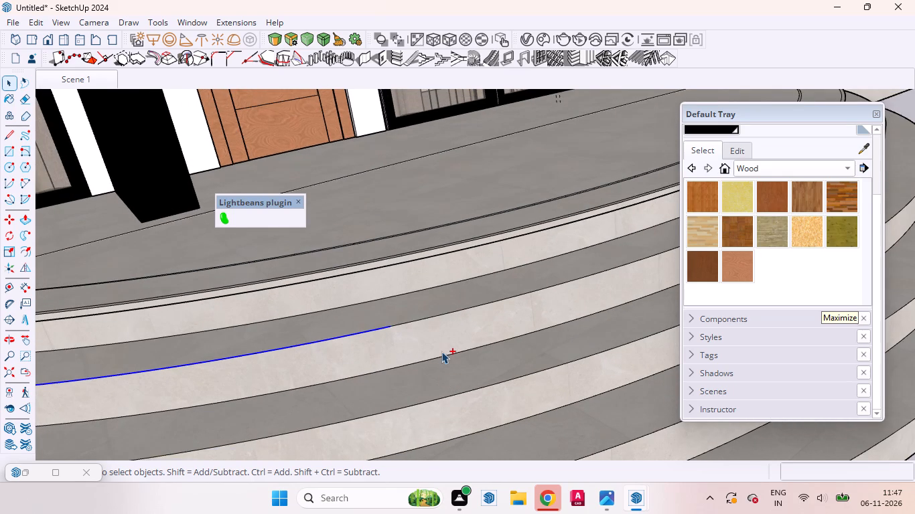
ctrl+scroll(437, 357, down, 2)
ctrl+scroll(437, 358, up, 2)
ctrl+scroll(437, 358, down, 1)
ctrl+middle_drag(433, 371, 255, 438)
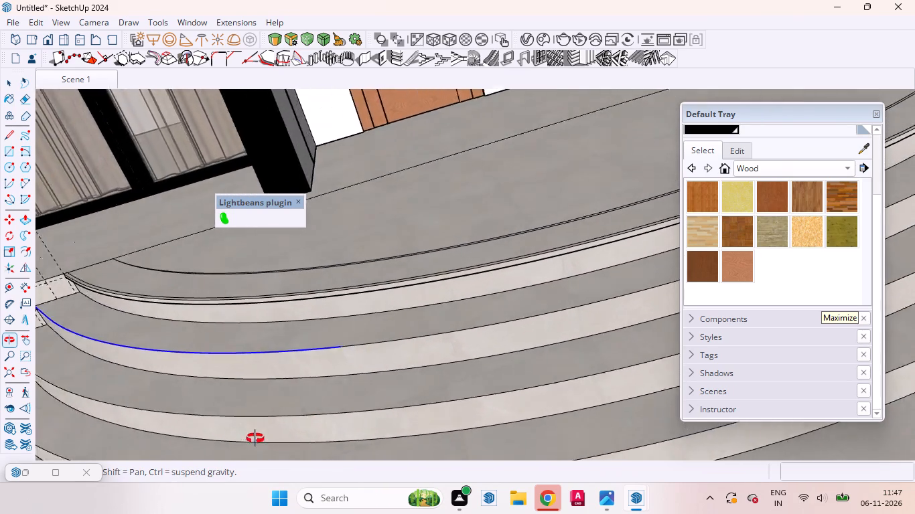
ctrl+middle_drag(255, 438, 113, 418)
ctrl+scroll(314, 355, up, 11)
ctrl+scroll(346, 339, down, 4)
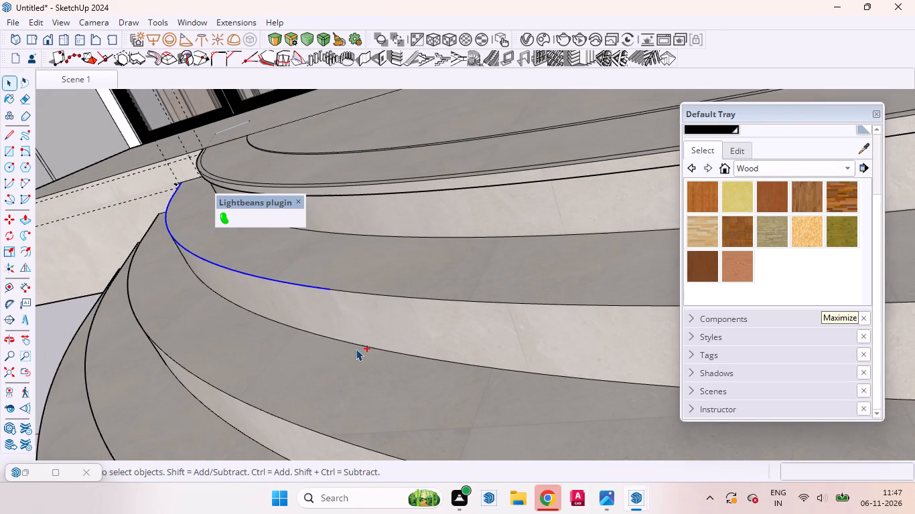
ctrl+drag(298, 267, 399, 311)
ctrl+drag(367, 284, 618, 331)
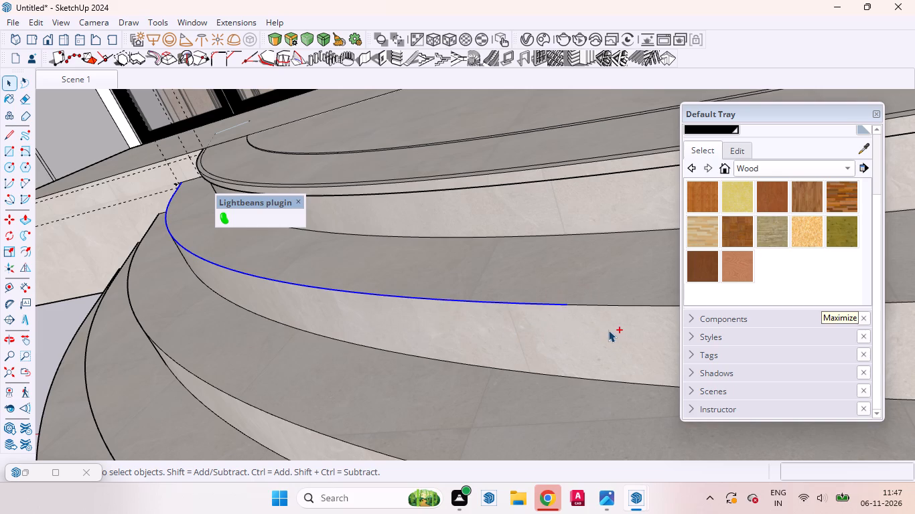
ctrl+scroll(311, 317, down, 11)
ctrl+scroll(366, 309, up, 5)
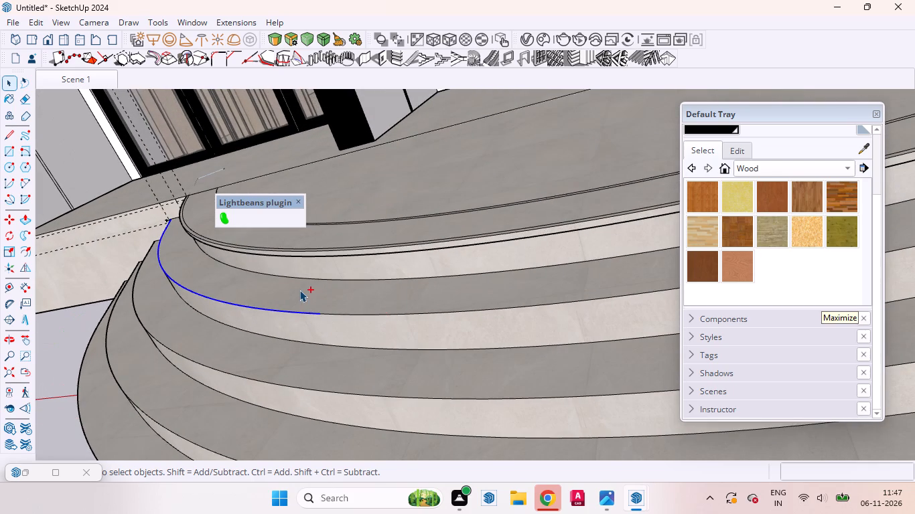
ctrl+drag(297, 292, 478, 334)
ctrl+drag(478, 334, 587, 324)
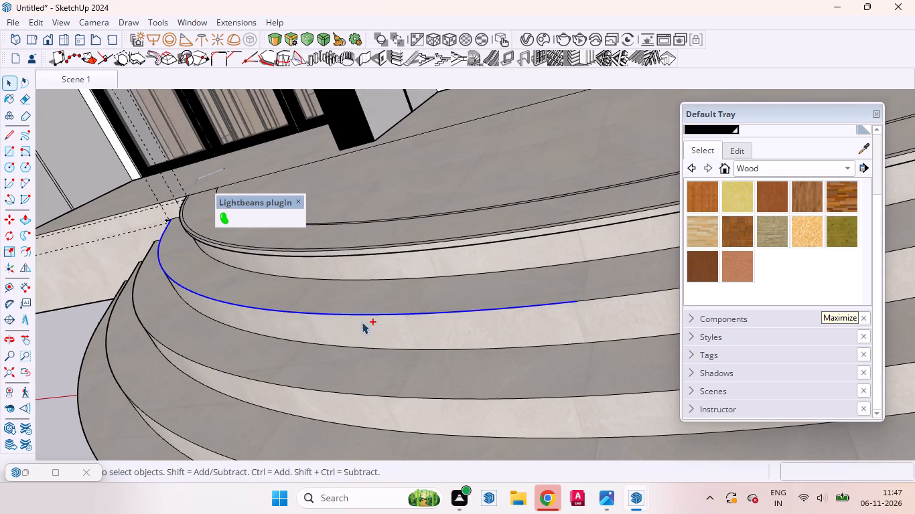
ctrl+scroll(309, 321, down, 12)
ctrl+scroll(376, 305, up, 13)
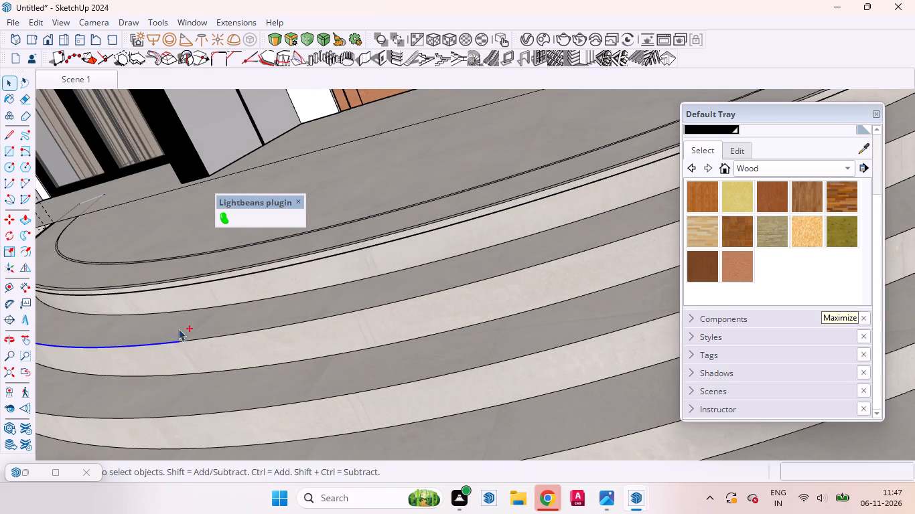
ctrl+drag(149, 329, 345, 345)
ctrl+drag(234, 317, 395, 337)
ctrl+drag(283, 306, 333, 320)
ctrl+drag(333, 320, 384, 328)
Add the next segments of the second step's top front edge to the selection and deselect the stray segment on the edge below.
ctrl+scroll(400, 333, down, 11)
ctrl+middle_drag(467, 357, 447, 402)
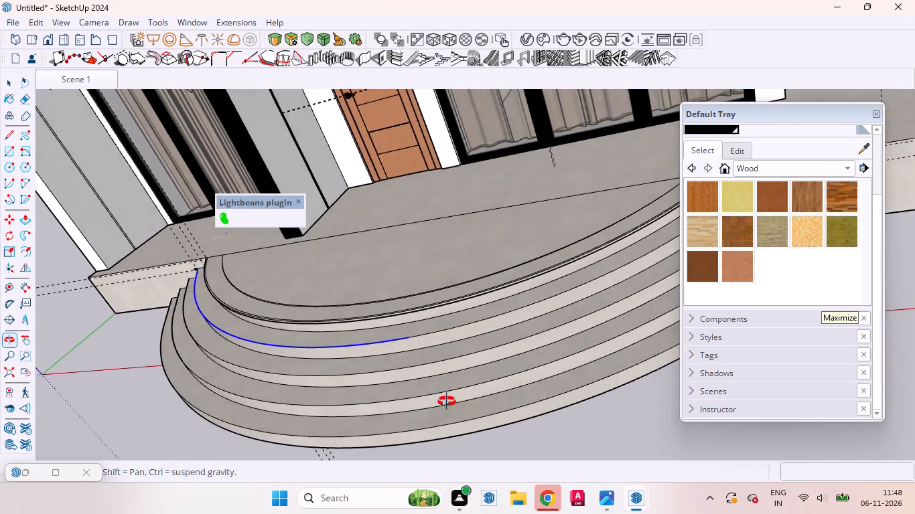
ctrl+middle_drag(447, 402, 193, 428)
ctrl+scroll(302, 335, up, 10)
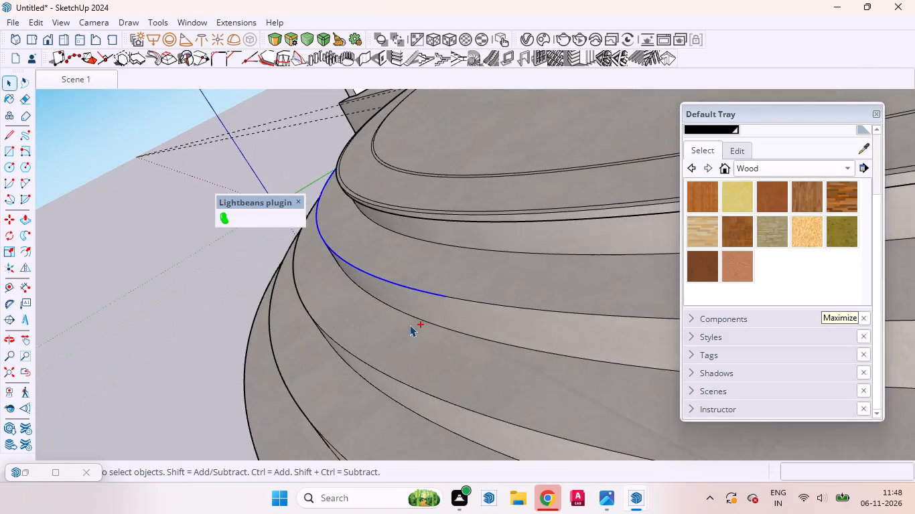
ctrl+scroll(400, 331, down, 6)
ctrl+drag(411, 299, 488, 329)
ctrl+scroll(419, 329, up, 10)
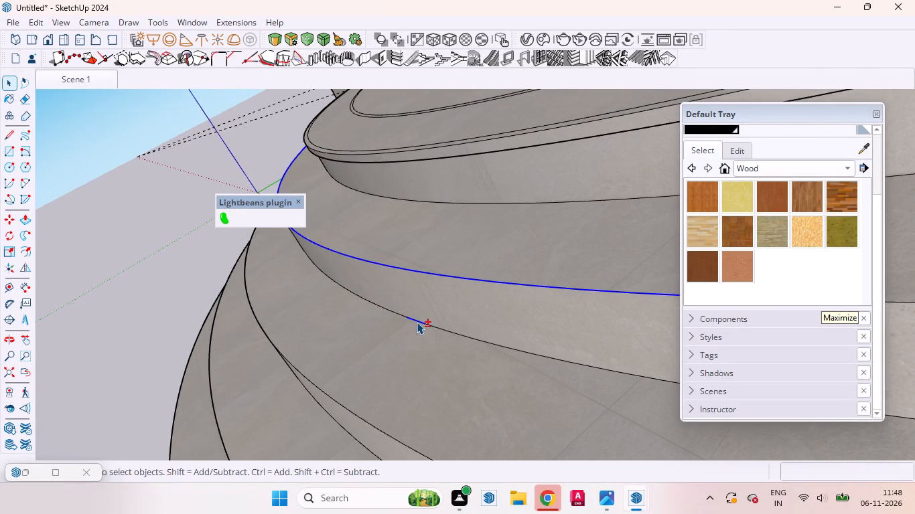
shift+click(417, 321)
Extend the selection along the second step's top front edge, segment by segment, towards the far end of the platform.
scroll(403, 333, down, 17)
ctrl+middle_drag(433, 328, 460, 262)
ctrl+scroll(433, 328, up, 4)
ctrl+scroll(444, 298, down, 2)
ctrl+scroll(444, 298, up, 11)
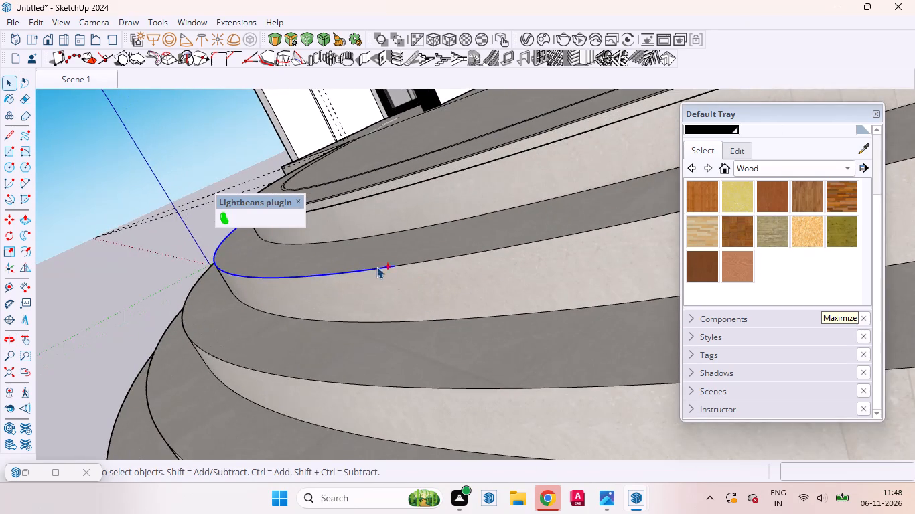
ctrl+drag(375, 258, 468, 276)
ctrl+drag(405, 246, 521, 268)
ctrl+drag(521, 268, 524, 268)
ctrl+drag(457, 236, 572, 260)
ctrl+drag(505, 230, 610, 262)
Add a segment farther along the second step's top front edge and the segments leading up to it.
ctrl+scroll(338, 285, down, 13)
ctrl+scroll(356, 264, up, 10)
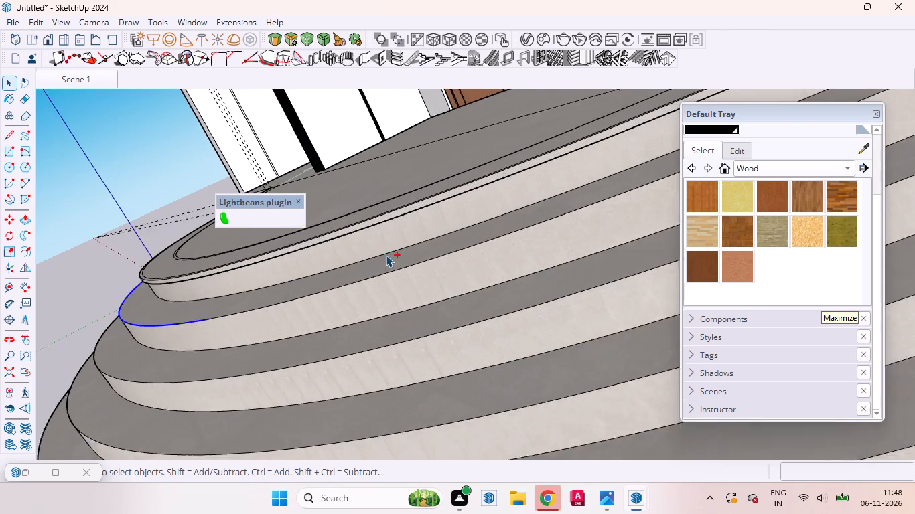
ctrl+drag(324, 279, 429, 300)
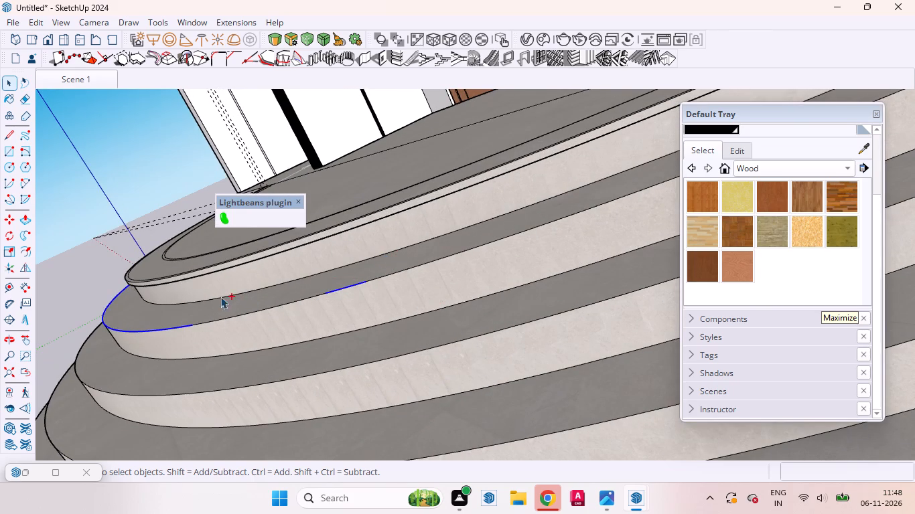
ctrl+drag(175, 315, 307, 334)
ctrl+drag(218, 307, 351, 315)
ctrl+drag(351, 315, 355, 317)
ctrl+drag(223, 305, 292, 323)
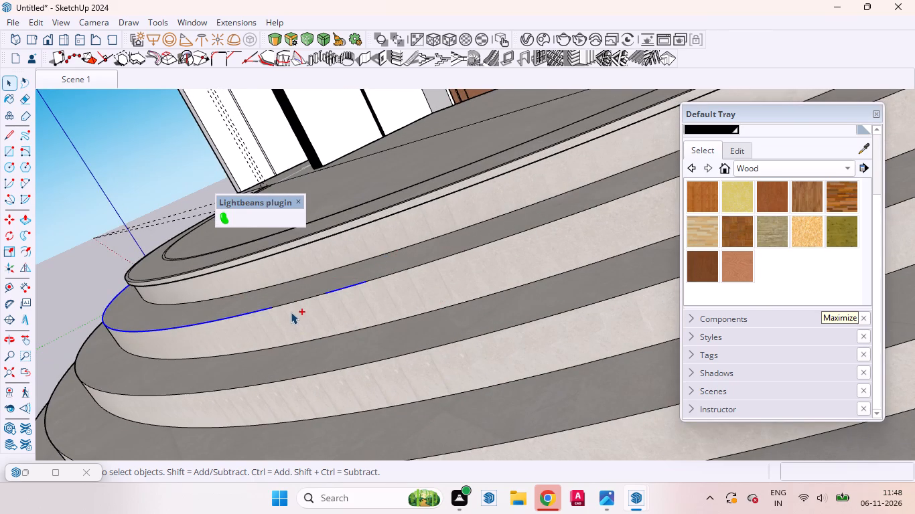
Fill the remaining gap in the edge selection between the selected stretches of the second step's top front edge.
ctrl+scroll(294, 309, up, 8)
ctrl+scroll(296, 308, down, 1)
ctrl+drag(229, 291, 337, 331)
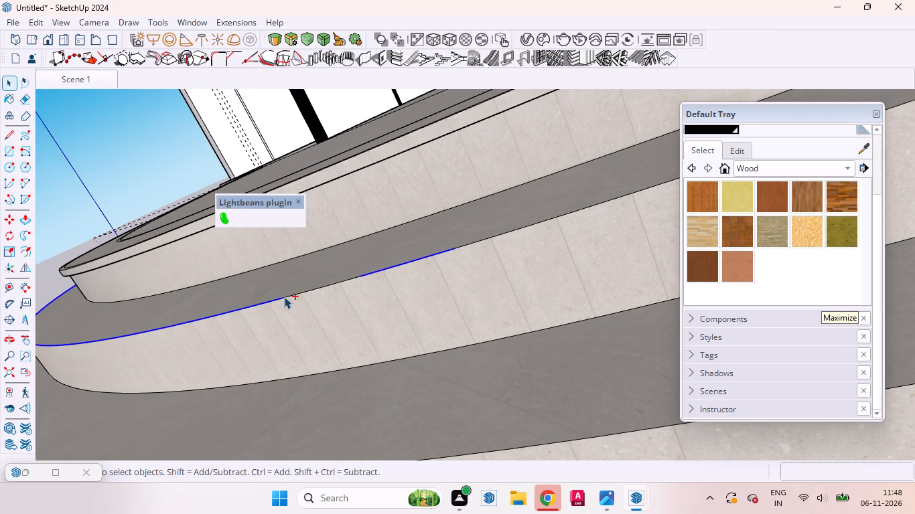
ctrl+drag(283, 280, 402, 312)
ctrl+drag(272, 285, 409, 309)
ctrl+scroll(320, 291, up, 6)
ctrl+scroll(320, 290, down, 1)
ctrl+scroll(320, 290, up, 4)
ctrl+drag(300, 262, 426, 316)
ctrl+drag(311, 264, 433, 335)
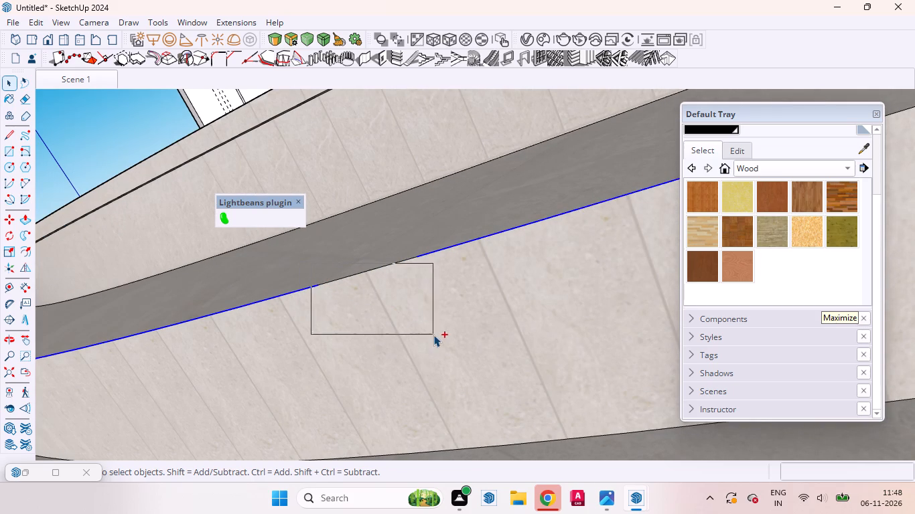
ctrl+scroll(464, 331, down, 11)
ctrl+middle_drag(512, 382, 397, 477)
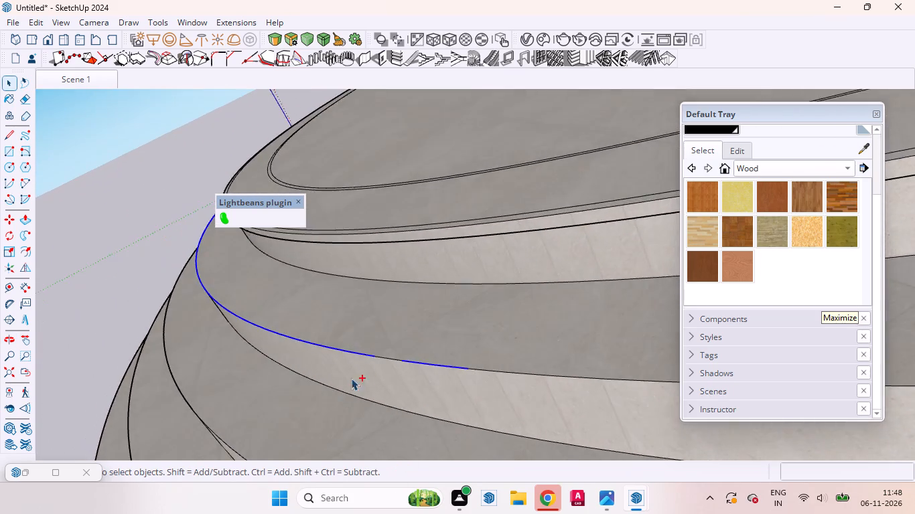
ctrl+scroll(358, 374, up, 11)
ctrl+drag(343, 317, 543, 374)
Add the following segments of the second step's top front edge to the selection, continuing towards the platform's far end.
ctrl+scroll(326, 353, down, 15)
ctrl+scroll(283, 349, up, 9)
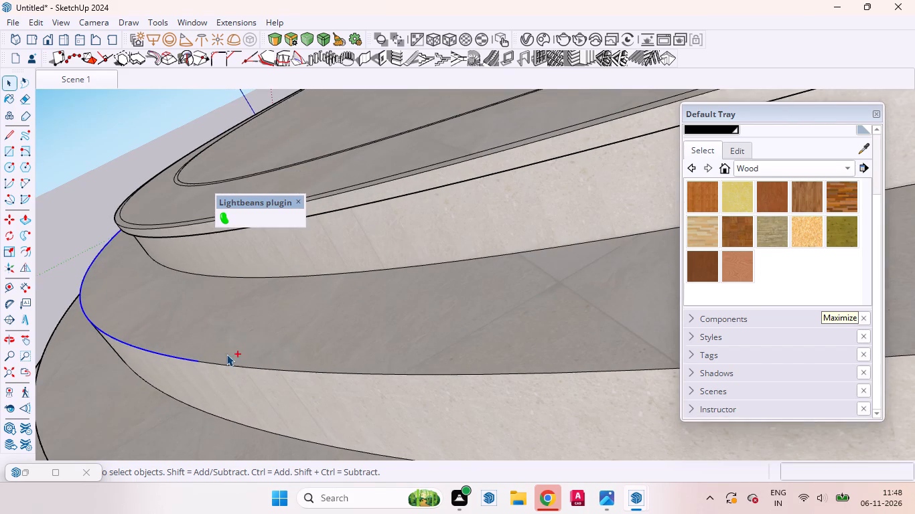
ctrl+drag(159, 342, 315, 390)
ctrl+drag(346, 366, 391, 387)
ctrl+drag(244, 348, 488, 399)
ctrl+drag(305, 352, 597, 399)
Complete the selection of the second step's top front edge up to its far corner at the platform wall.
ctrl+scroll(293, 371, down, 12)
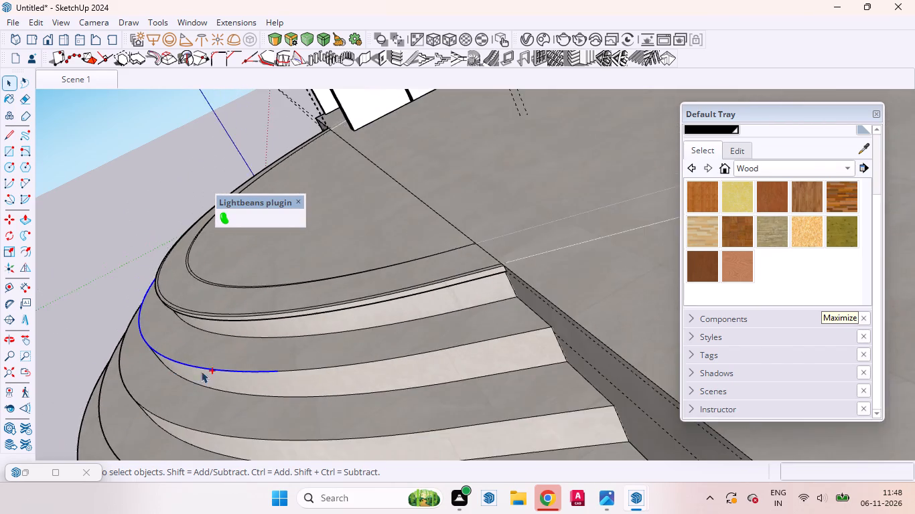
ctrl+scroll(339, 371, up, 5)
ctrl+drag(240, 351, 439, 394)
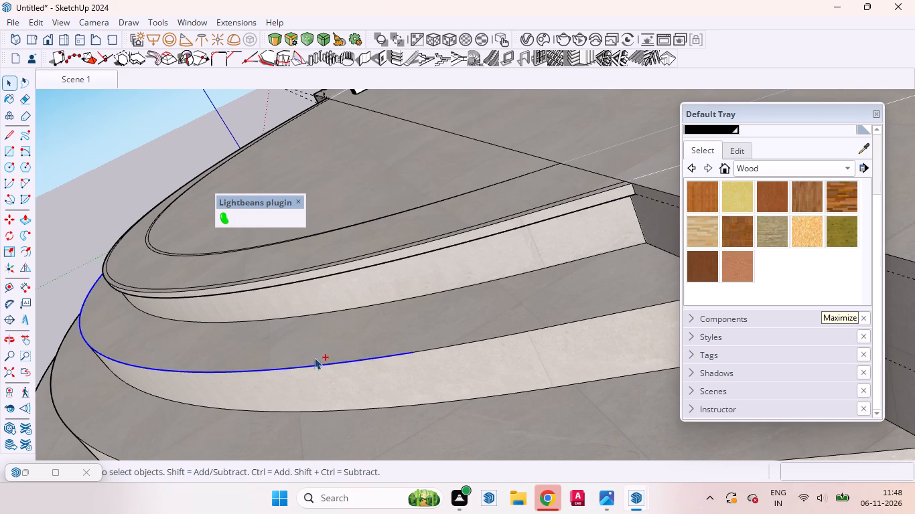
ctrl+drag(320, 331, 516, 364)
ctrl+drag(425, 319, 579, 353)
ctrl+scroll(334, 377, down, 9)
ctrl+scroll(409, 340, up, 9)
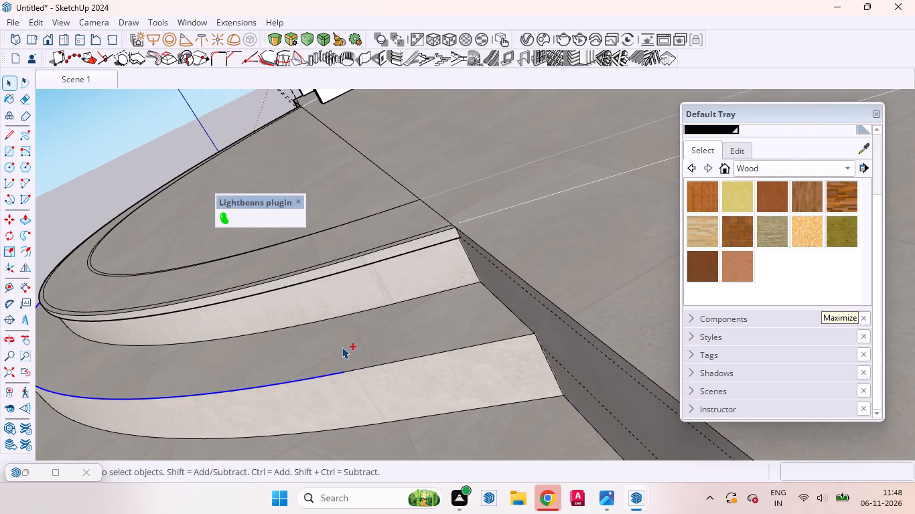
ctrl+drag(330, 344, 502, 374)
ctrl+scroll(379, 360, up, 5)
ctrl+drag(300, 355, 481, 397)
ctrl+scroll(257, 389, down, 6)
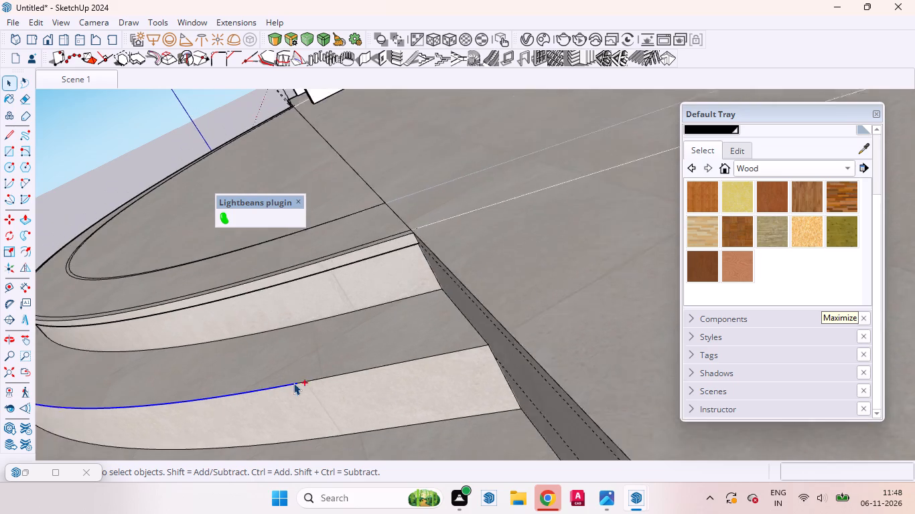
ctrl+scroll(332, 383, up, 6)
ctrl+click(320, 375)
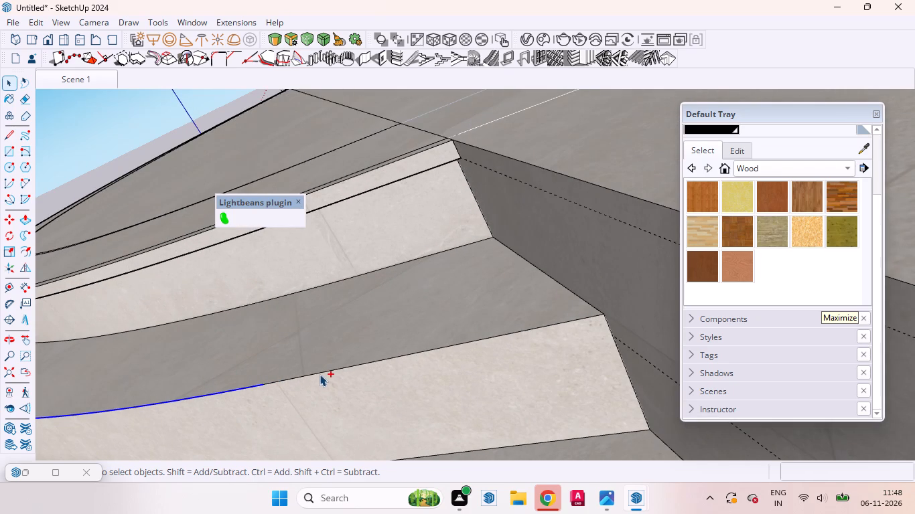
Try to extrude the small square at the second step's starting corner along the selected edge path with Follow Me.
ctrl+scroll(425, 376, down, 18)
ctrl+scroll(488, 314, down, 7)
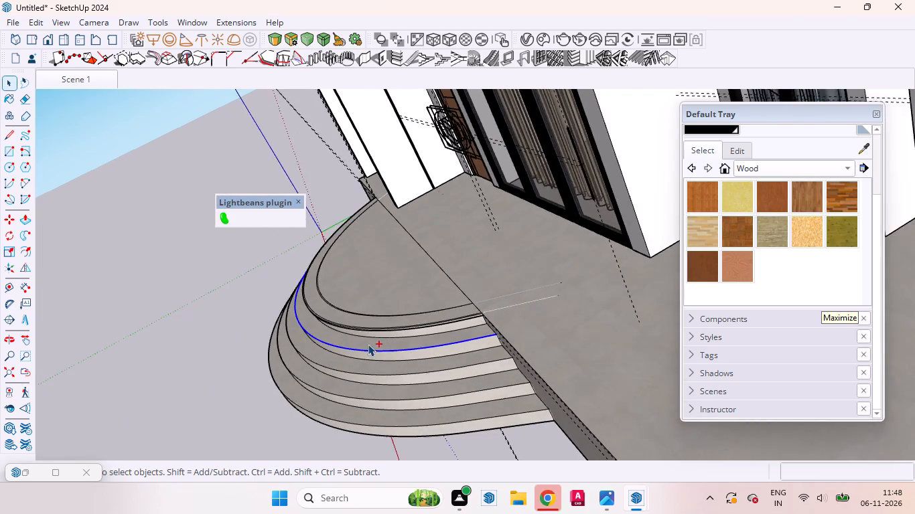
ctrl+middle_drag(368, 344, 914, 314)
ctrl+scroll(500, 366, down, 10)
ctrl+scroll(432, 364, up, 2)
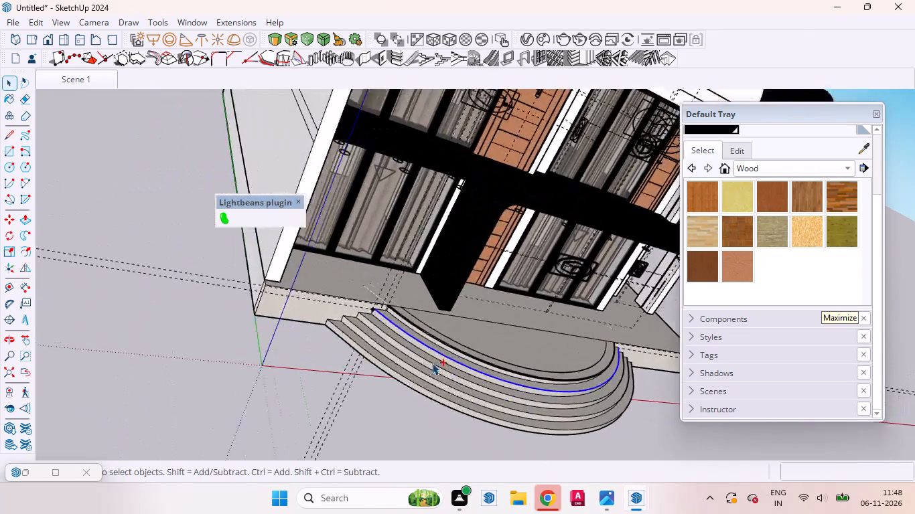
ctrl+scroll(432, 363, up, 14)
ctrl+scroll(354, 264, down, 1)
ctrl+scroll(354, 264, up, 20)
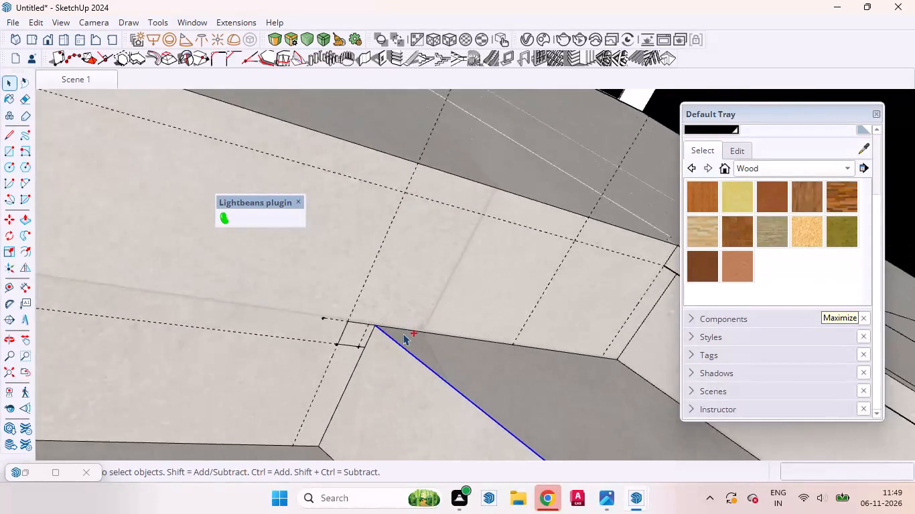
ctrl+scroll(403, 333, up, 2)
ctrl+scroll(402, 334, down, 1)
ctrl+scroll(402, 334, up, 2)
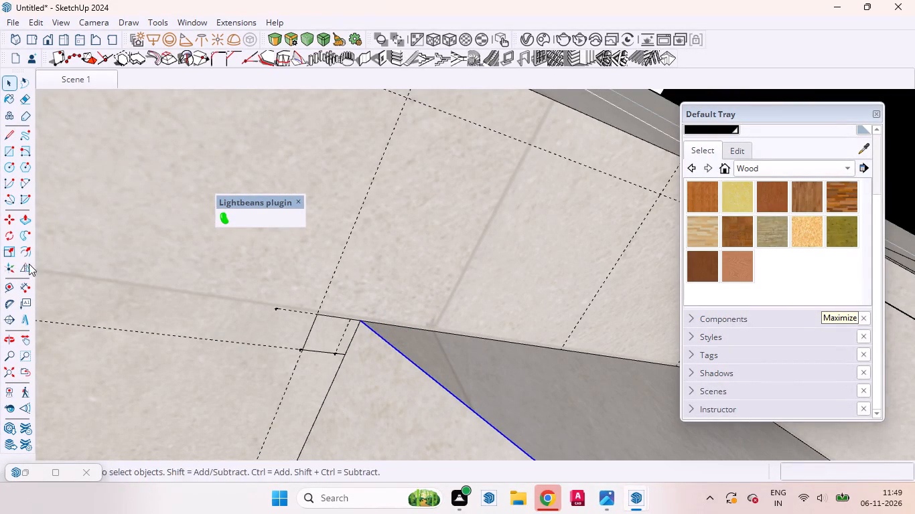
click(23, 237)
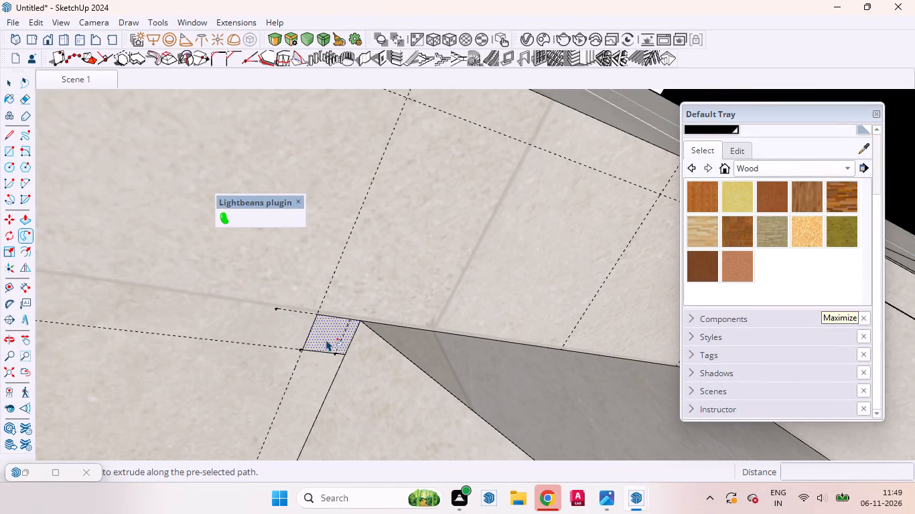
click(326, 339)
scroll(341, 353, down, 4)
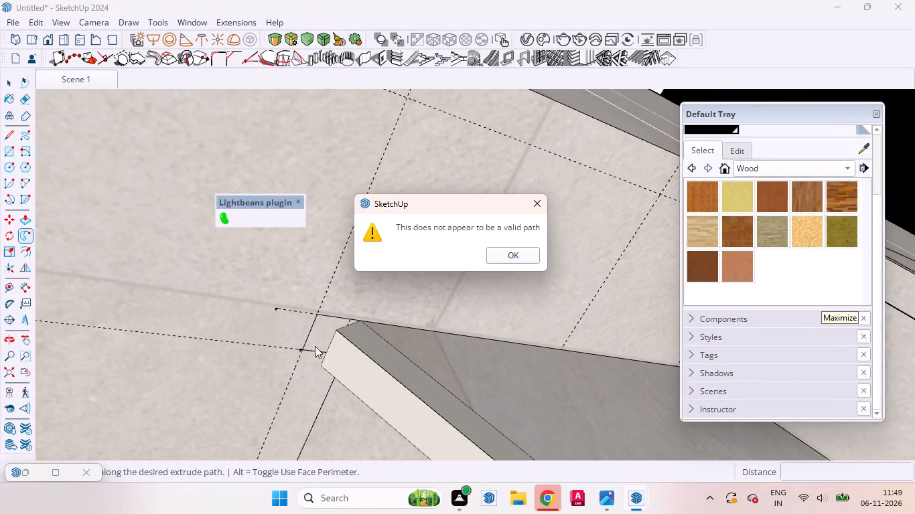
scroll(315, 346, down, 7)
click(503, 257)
Extrude the small square at the second step's starting corner with Follow Me along the curved top front edge to the far corner at the platform wall.
scroll(273, 279, down, 7)
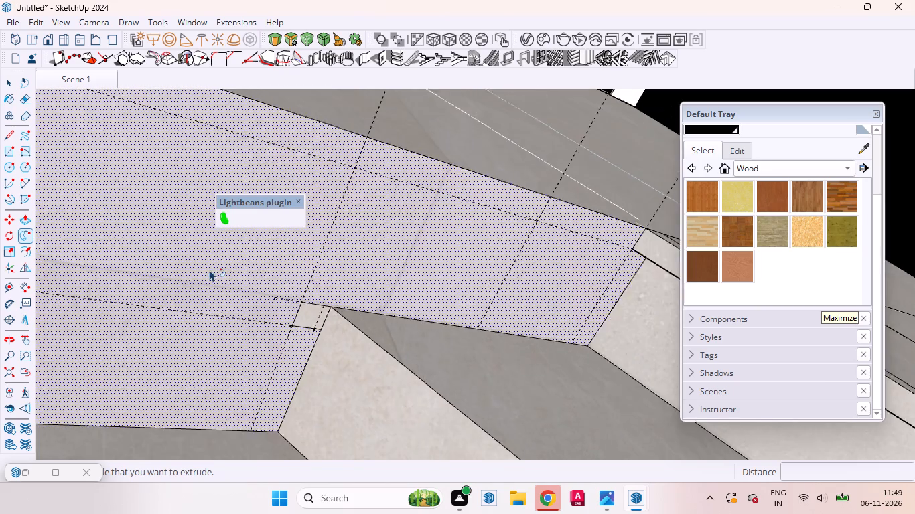
scroll(210, 270, down, 3)
scroll(322, 331, up, 4)
scroll(283, 309, down, 1)
scroll(283, 309, up, 3)
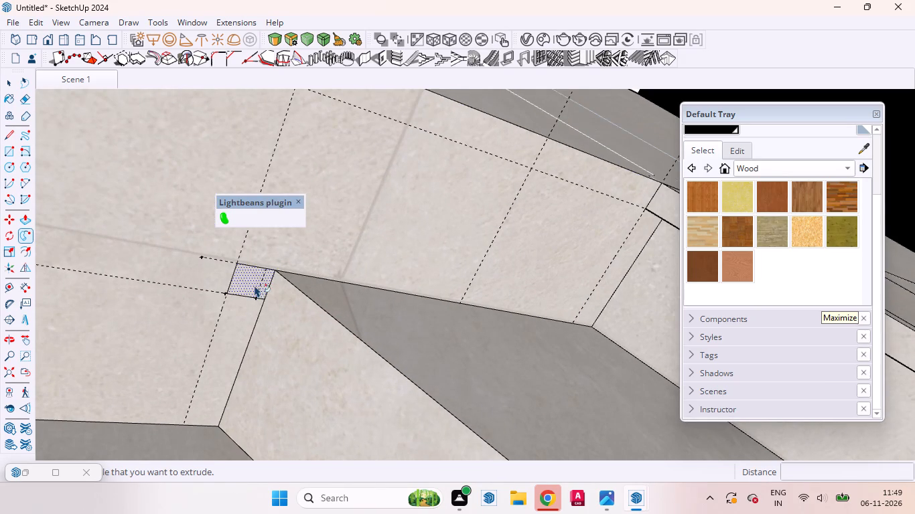
click(255, 285)
scroll(321, 320, down, 20)
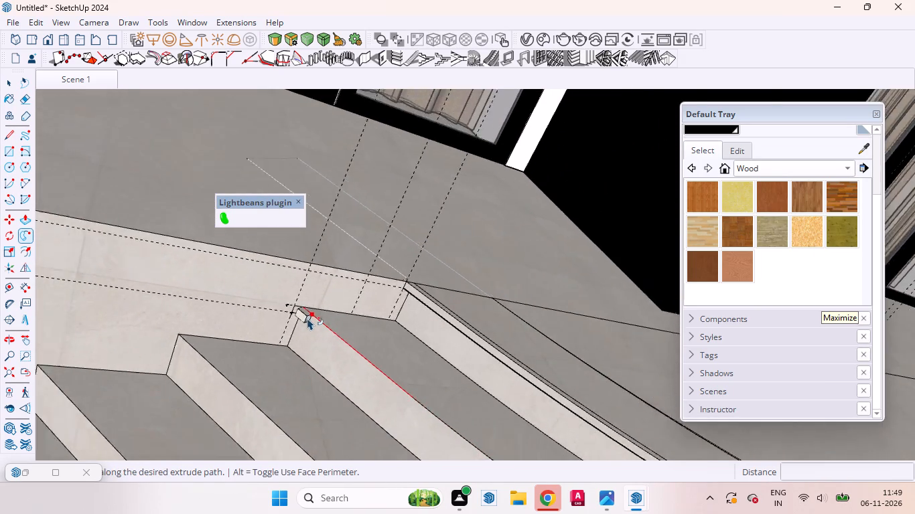
scroll(307, 318, down, 7)
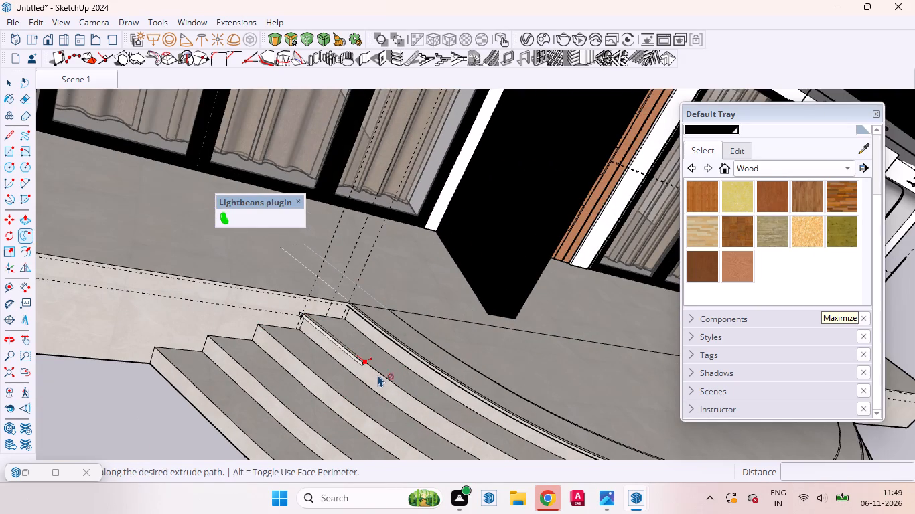
scroll(385, 387, down, 8)
scroll(285, 364, up, 1)
scroll(285, 364, down, 12)
scroll(350, 382, up, 14)
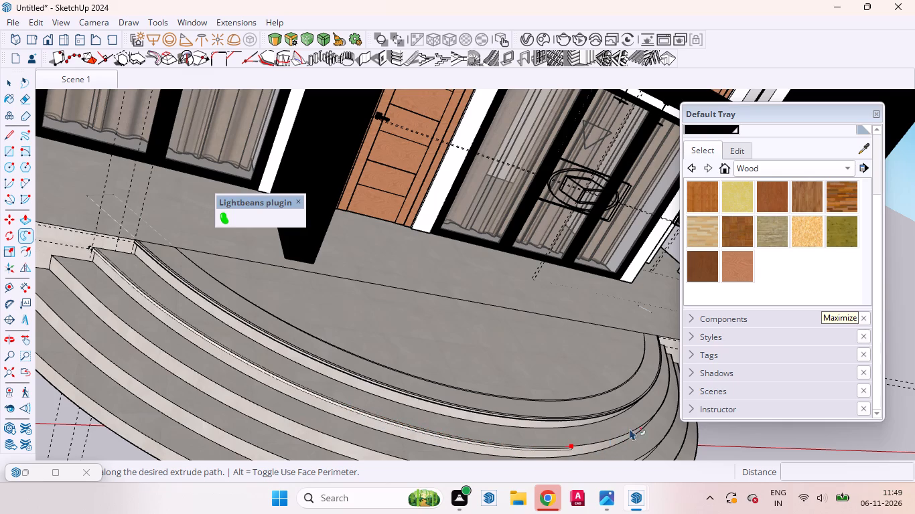
middle_drag(587, 428, 143, 379)
scroll(228, 343, down, 5)
scroll(276, 385, up, 10)
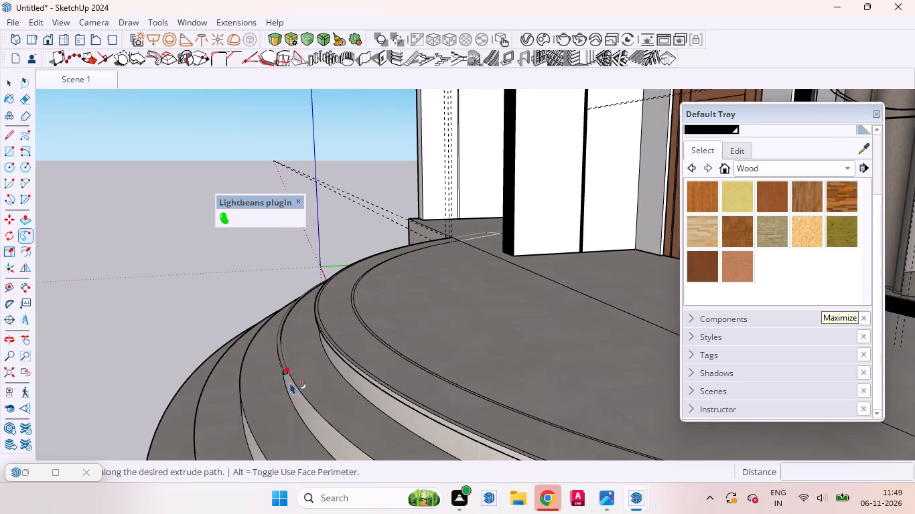
scroll(290, 383, down, 15)
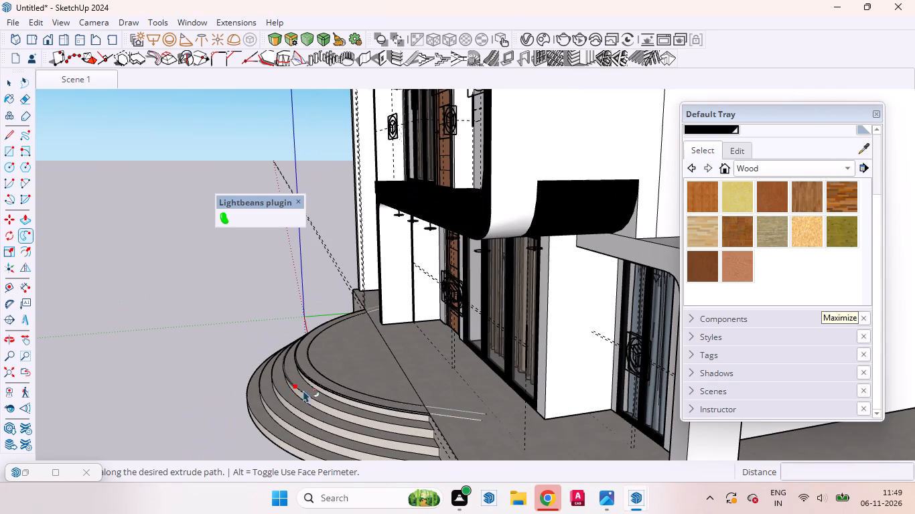
scroll(322, 408, up, 14)
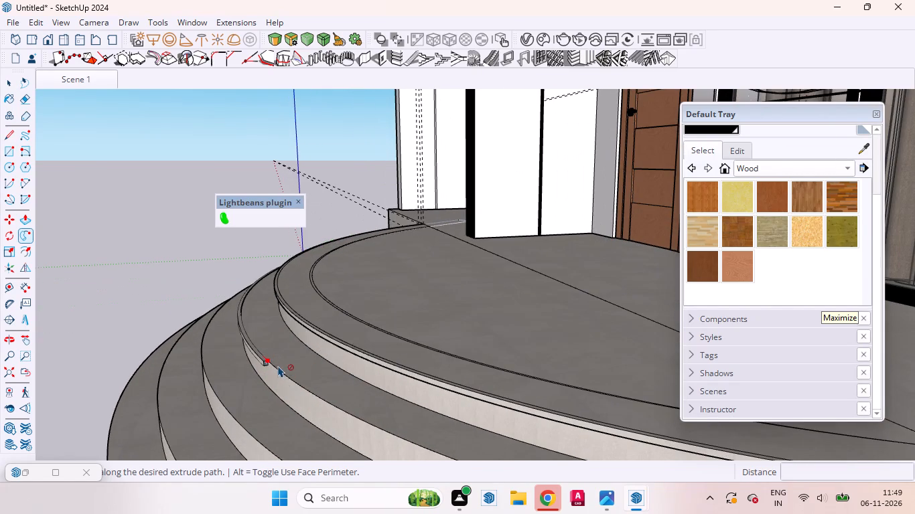
scroll(311, 385, down, 10)
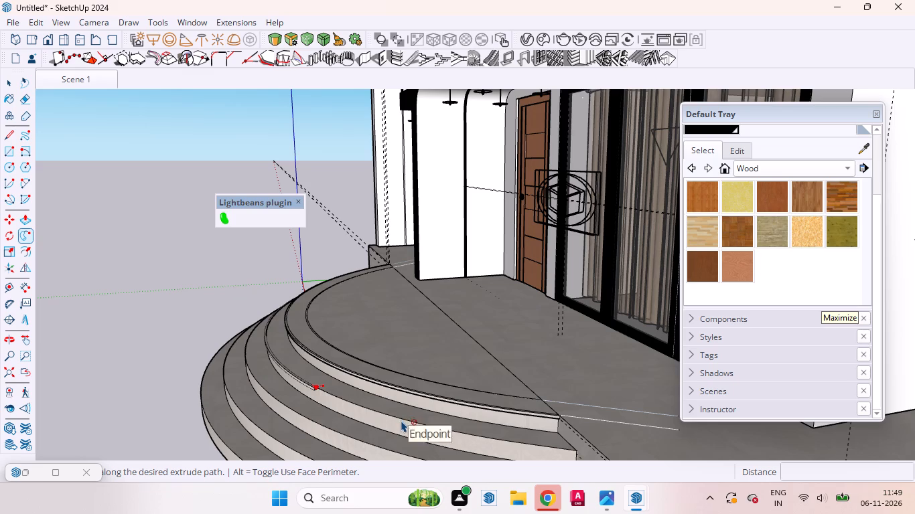
scroll(336, 384, up, 15)
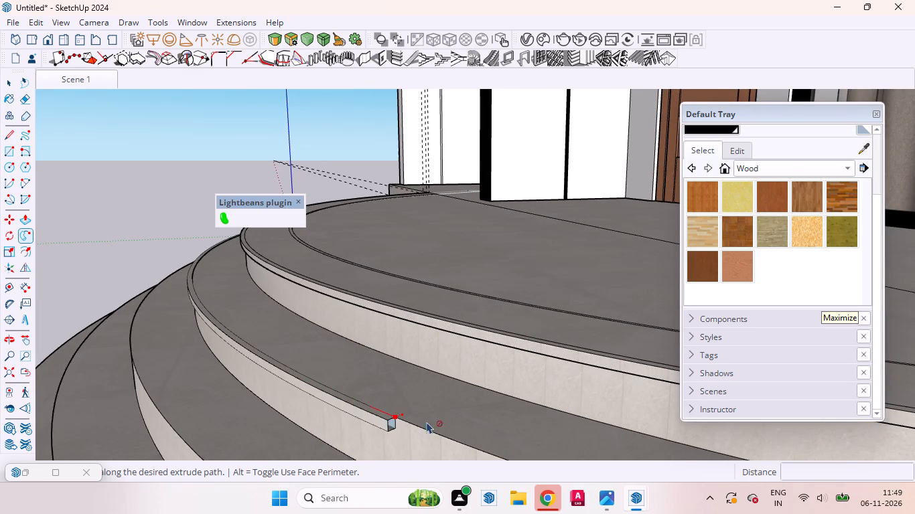
scroll(396, 411, down, 10)
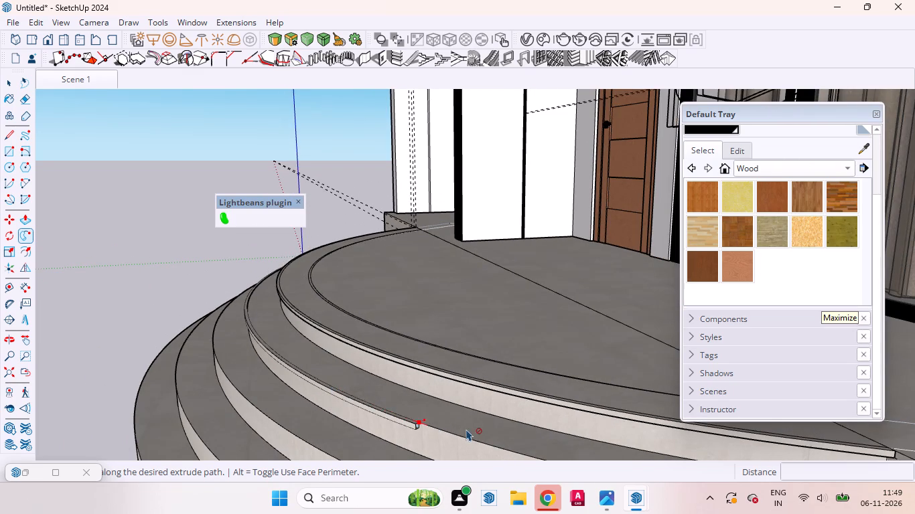
scroll(391, 424, down, 15)
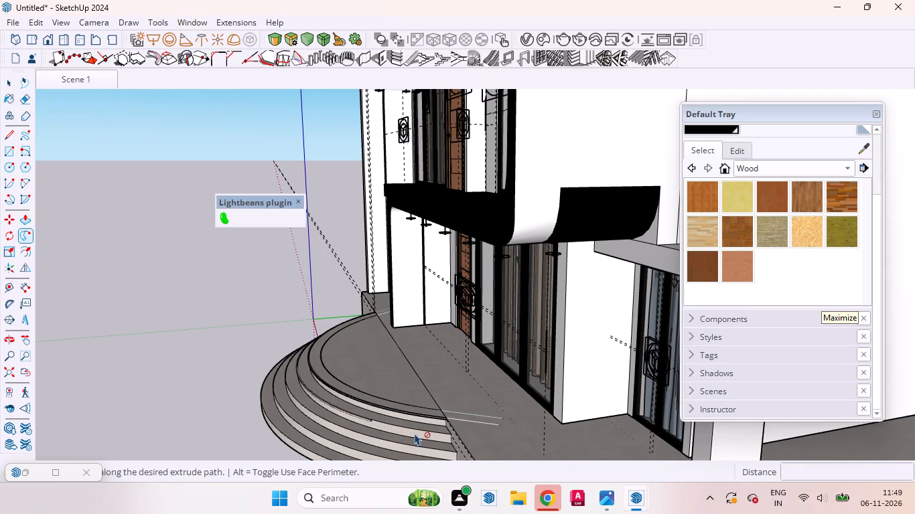
scroll(415, 434, up, 8)
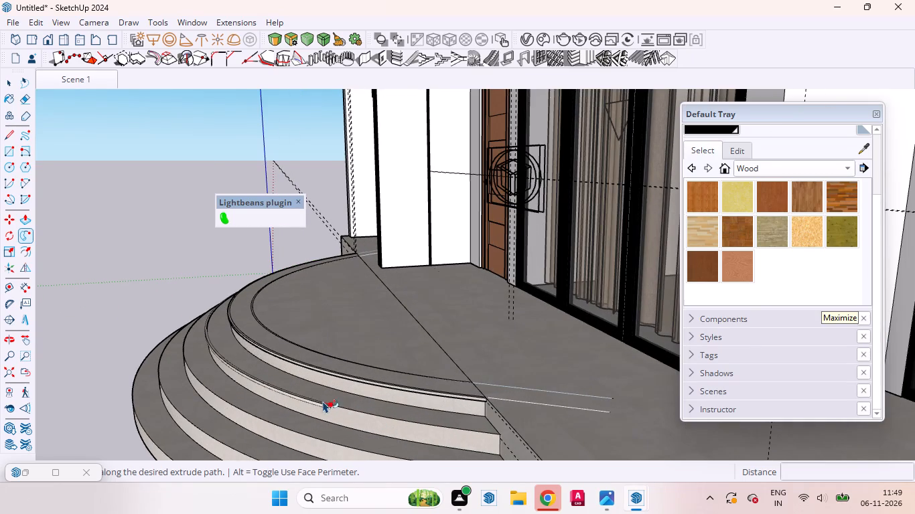
scroll(322, 401, up, 5)
scroll(455, 433, down, 3)
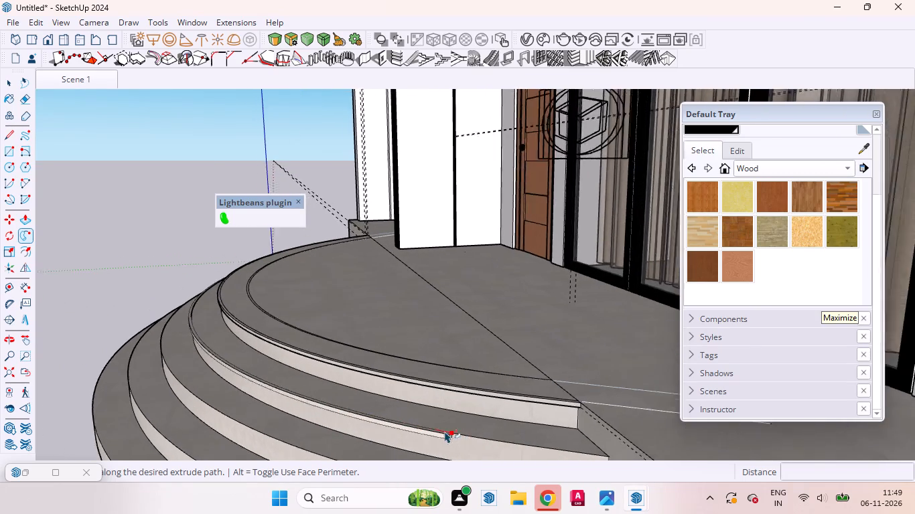
scroll(445, 431, down, 6)
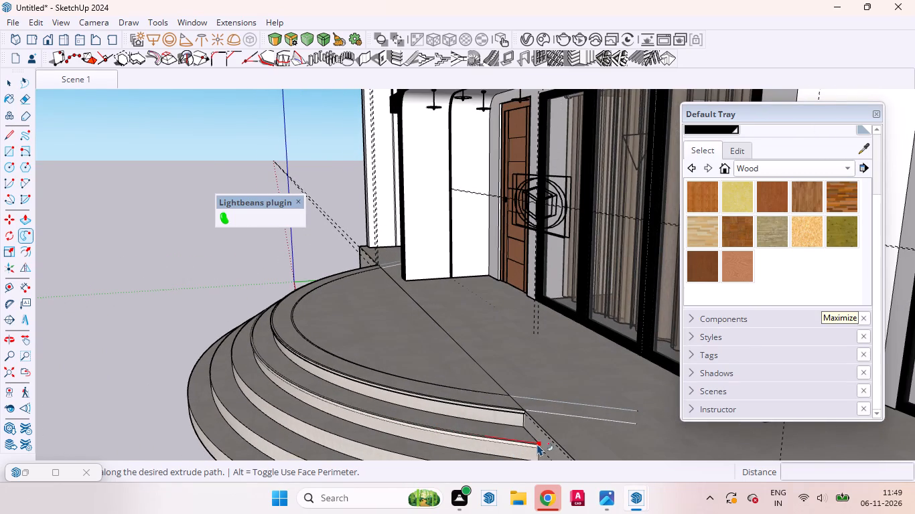
click(550, 444)
key(space)
Push/Pull the edge profile's end face at the second step's far corner outward about 5/8".
scroll(452, 402, down, 7)
scroll(437, 371, up, 1)
scroll(437, 371, down, 2)
scroll(489, 408, up, 20)
scroll(489, 408, up, 8)
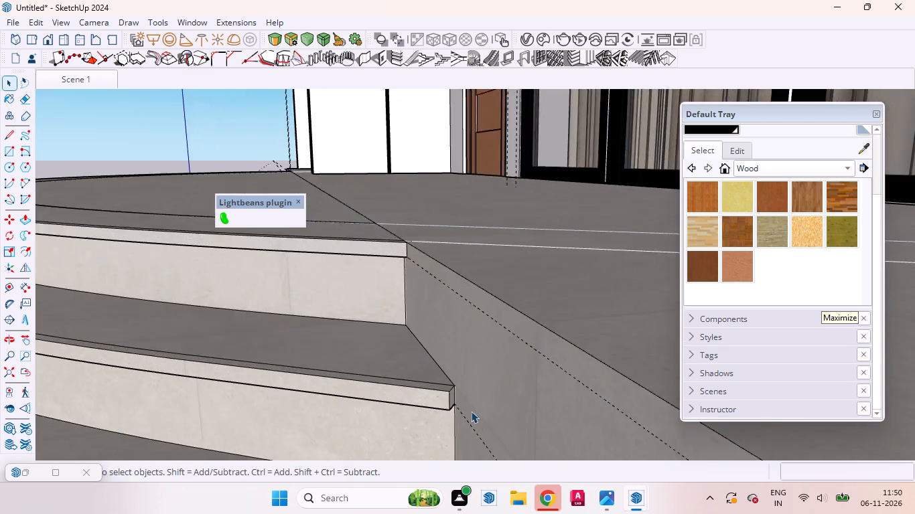
scroll(471, 411, up, 9)
click(427, 381)
click(431, 381)
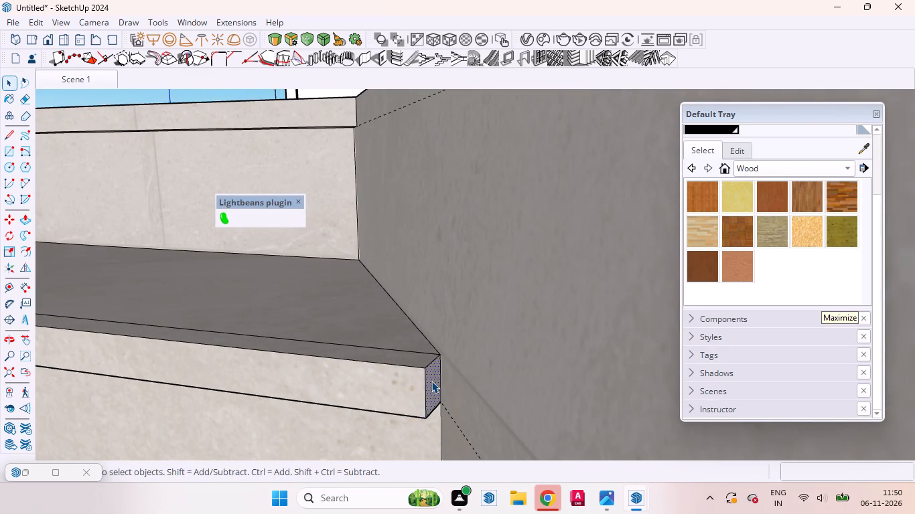
key(p)
drag(431, 381, 451, 381)
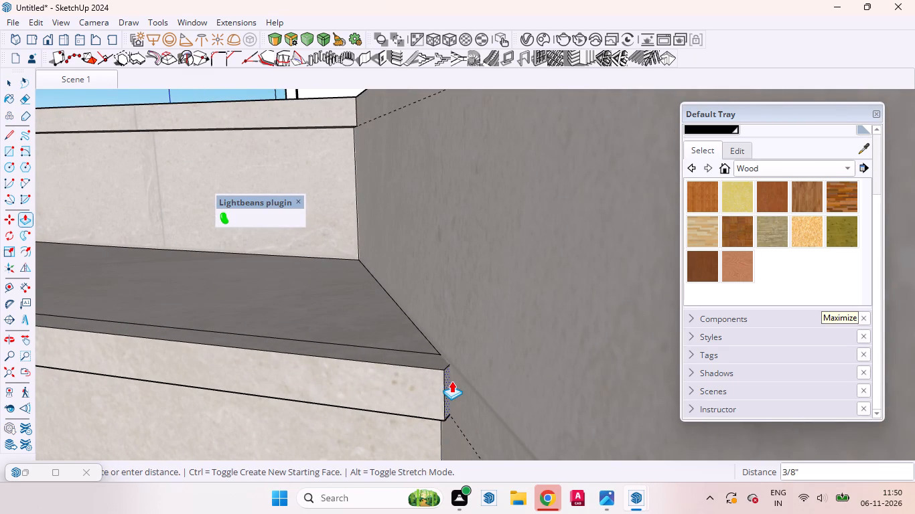
drag(451, 381, 462, 381)
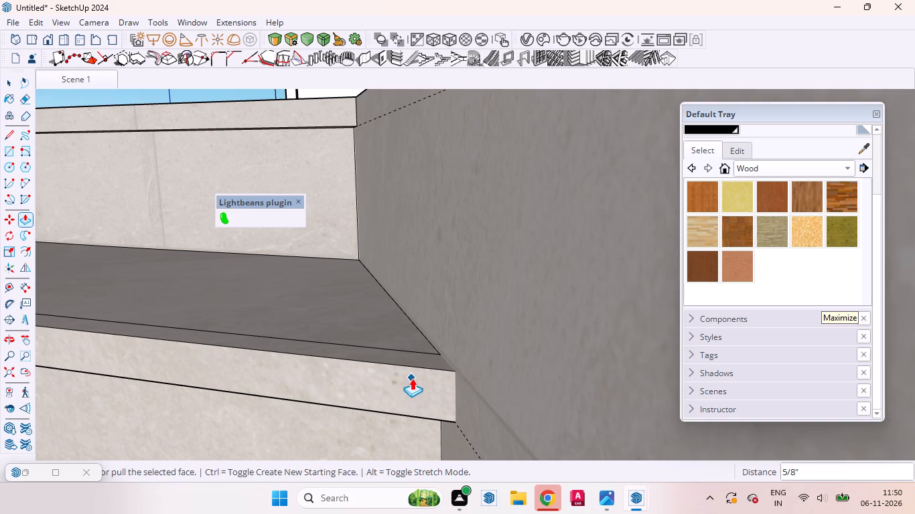
key(space)
Push/Pull the edge profile's end face at the second step's starting corner outward about 11/16" to cover the white square on the wall.
scroll(431, 377, down, 14)
scroll(532, 341, up, 1)
scroll(532, 341, down, 5)
middle_drag(473, 363, 570, 270)
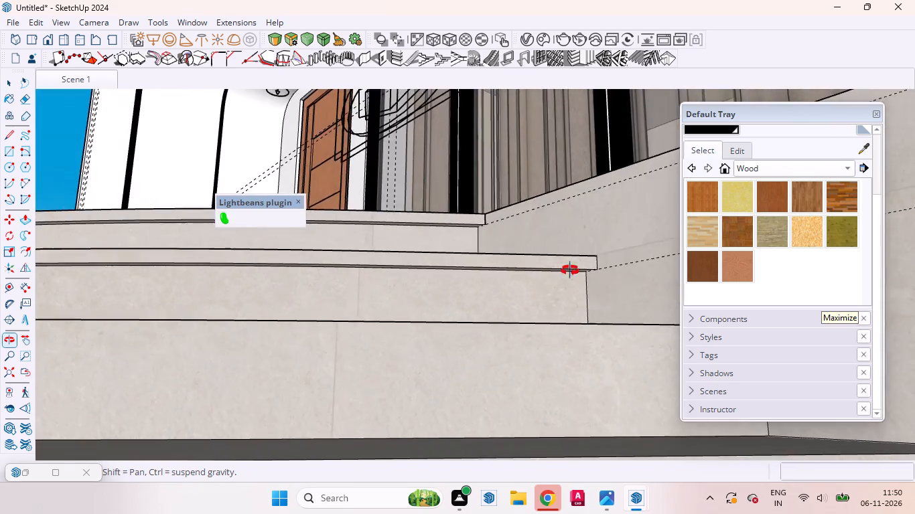
middle_drag(570, 270, 752, 398)
scroll(583, 398, down, 2)
scroll(583, 398, up, 1)
scroll(583, 398, down, 8)
scroll(569, 308, down, 8)
scroll(609, 308, up, 1)
scroll(609, 308, down, 2)
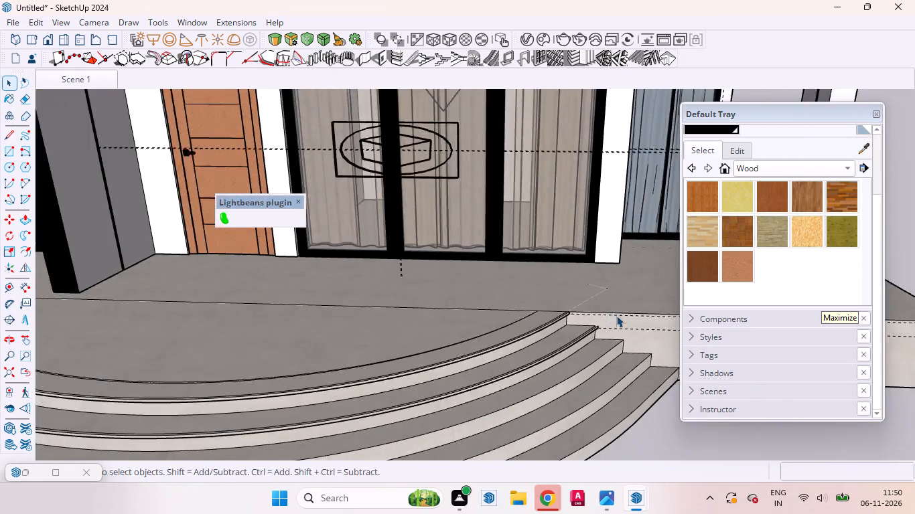
scroll(616, 315, down, 9)
scroll(284, 327, up, 20)
scroll(284, 327, up, 4)
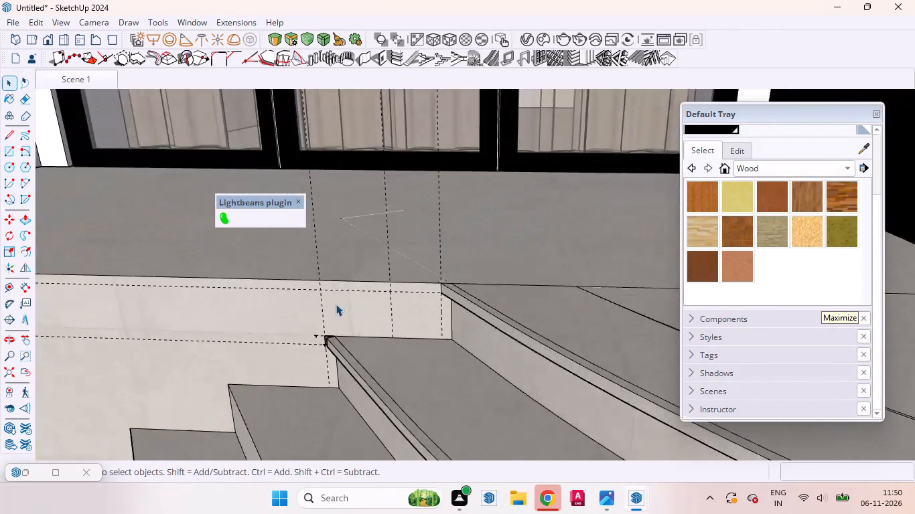
scroll(336, 304, up, 10)
scroll(318, 369, down, 2)
scroll(318, 369, up, 5)
middle_drag(309, 379, 587, 348)
scroll(433, 330, down, 3)
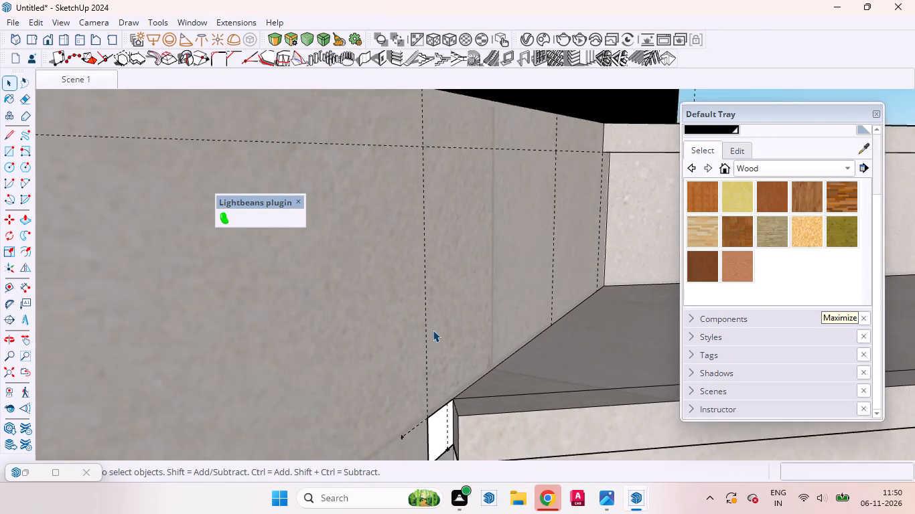
scroll(433, 330, down, 2)
scroll(433, 330, up, 1)
scroll(433, 330, down, 1)
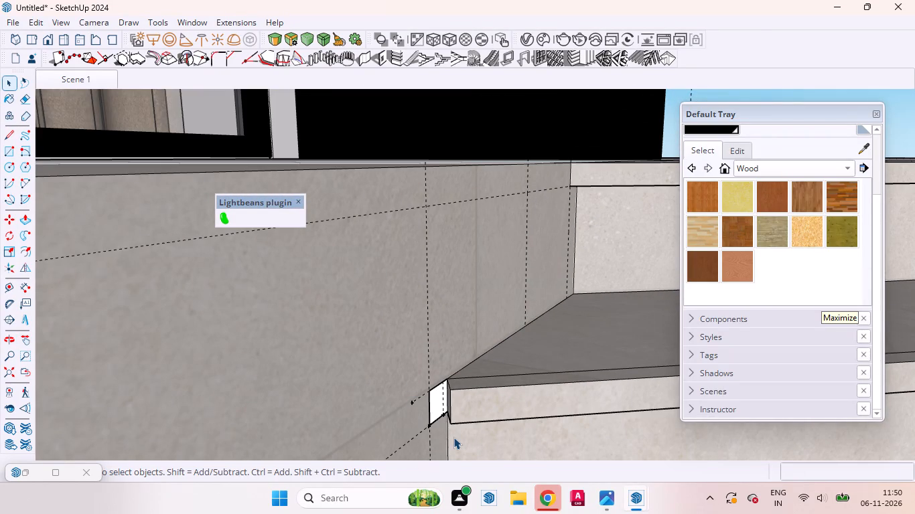
scroll(452, 438, up, 11)
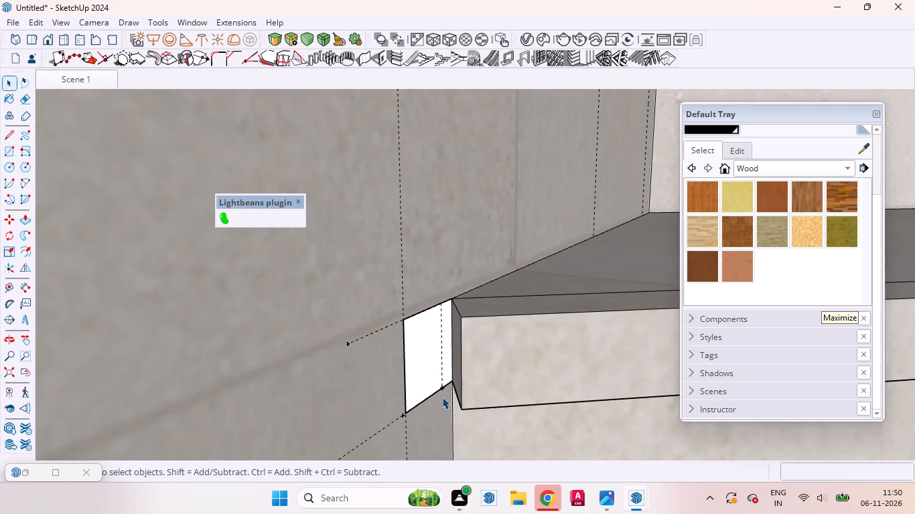
scroll(442, 397, up, 3)
click(468, 333)
key(p)
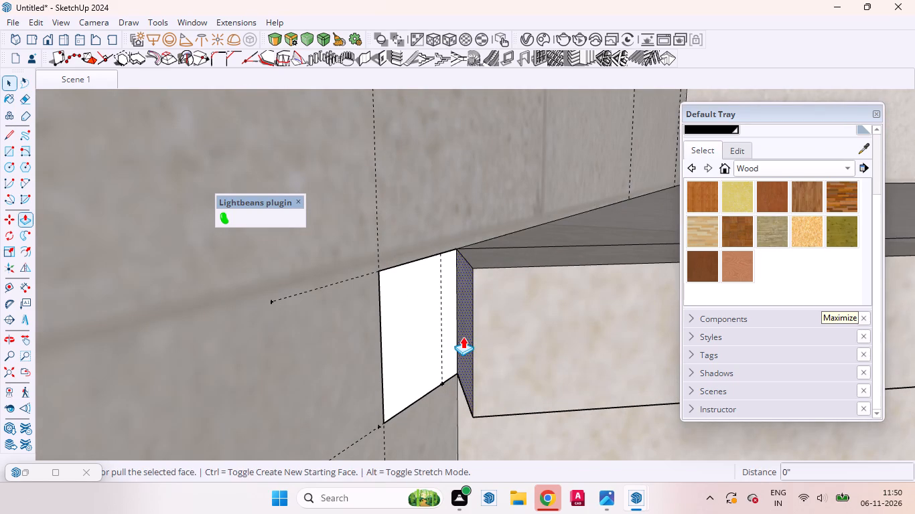
drag(463, 337, 367, 325)
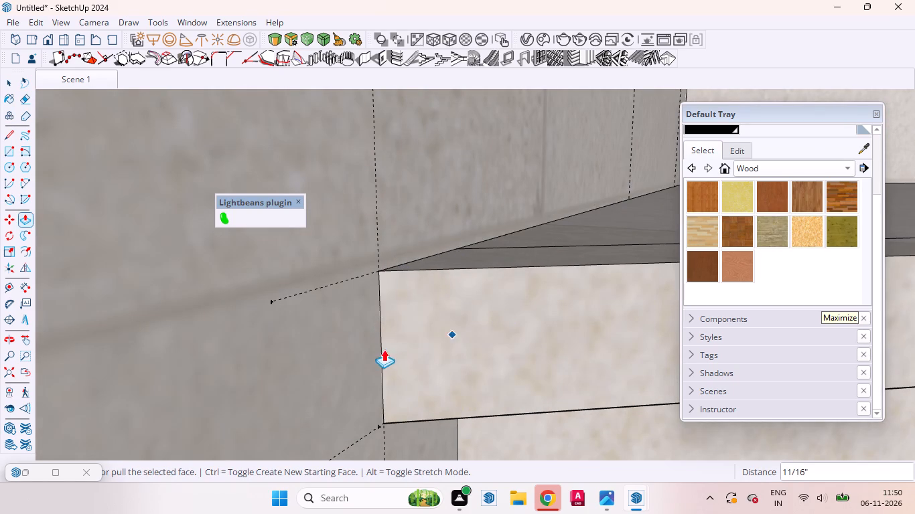
key(space)
Examine the second step's edge profile and the plain steps below it at the starting corner by the platform wall.
scroll(343, 359, down, 20)
scroll(343, 359, down, 9)
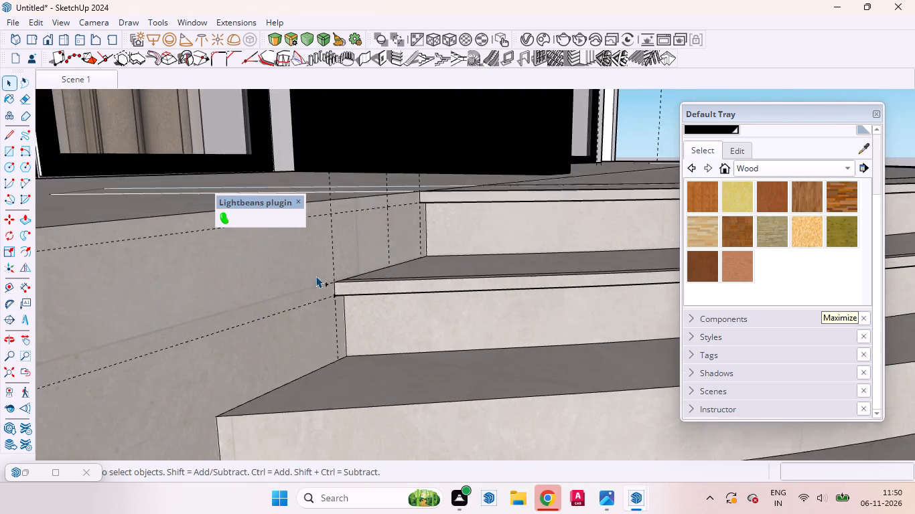
scroll(315, 276, down, 7)
scroll(444, 222, up, 9)
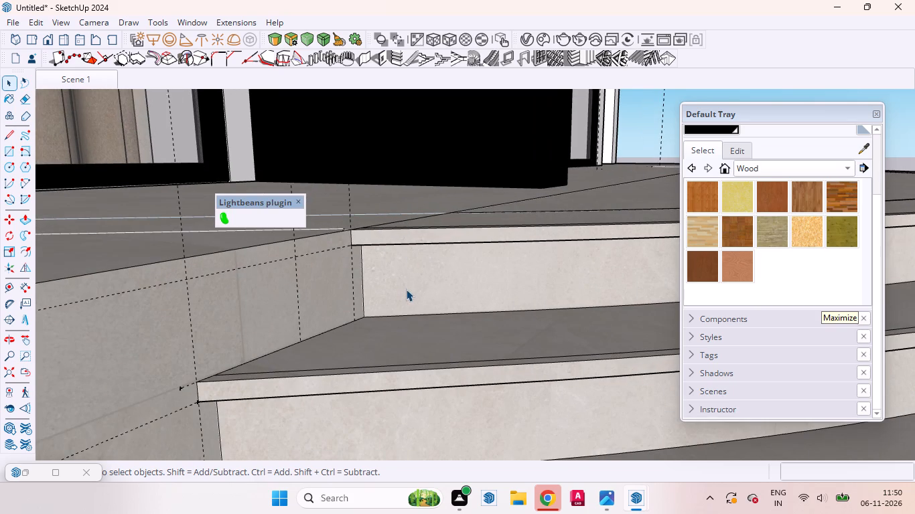
scroll(395, 273, down, 3)
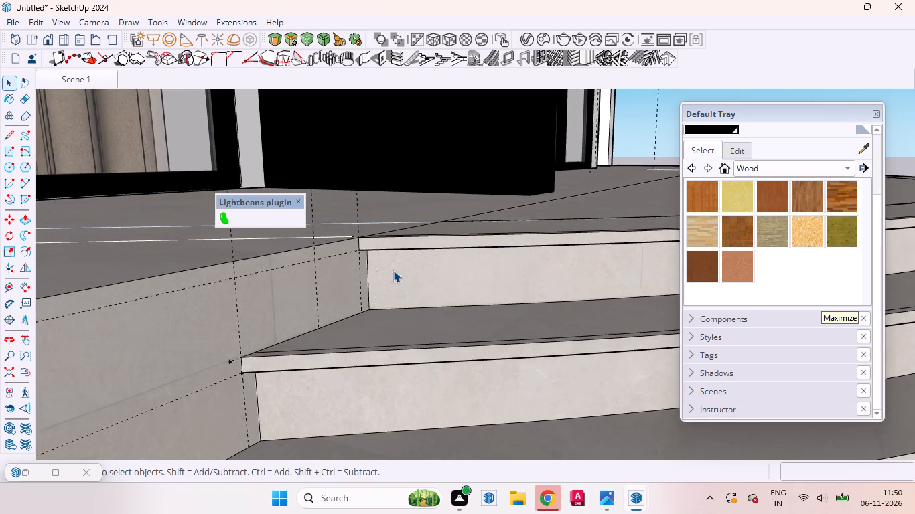
scroll(393, 270, down, 18)
scroll(362, 252, up, 1)
scroll(362, 252, down, 4)
scroll(365, 260, up, 2)
scroll(365, 260, down, 1)
scroll(365, 260, up, 2)
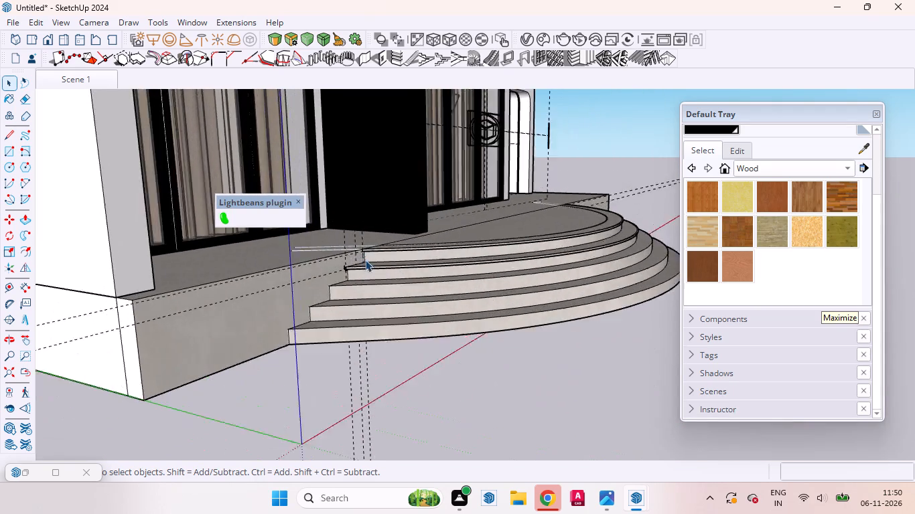
scroll(365, 260, up, 7)
scroll(360, 277, down, 1)
scroll(360, 277, up, 9)
scroll(327, 285, down, 9)
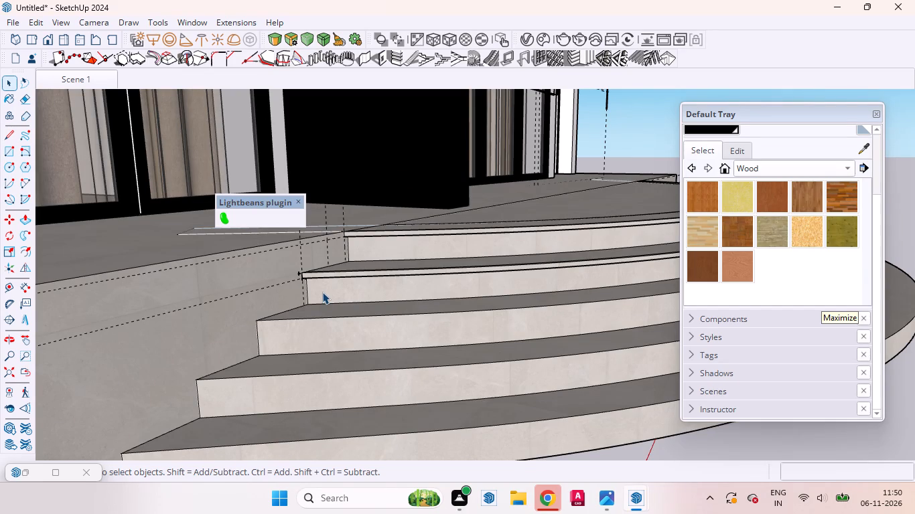
scroll(322, 292, down, 1)
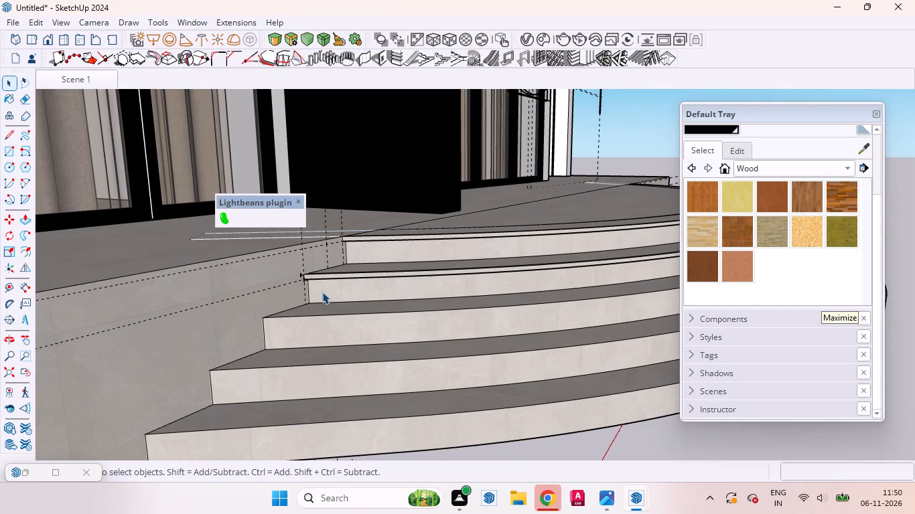
scroll(322, 292, up, 1)
scroll(322, 292, down, 1)
scroll(322, 292, up, 1)
scroll(322, 292, down, 1)
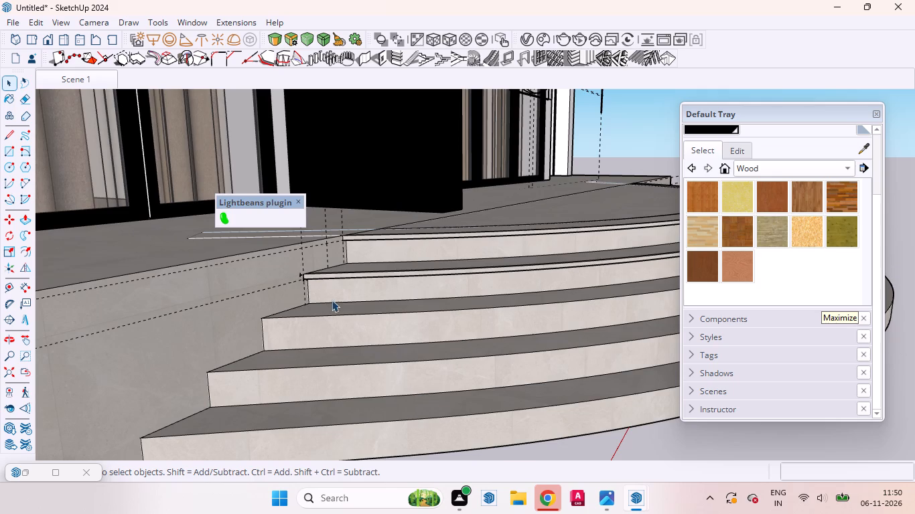
Examine the plain curved steps below the second step's edge profile, from a low view near the platform wall.
scroll(399, 387, up, 1)
scroll(399, 387, down, 1)
scroll(399, 387, up, 1)
middle_drag(377, 404, 361, 373)
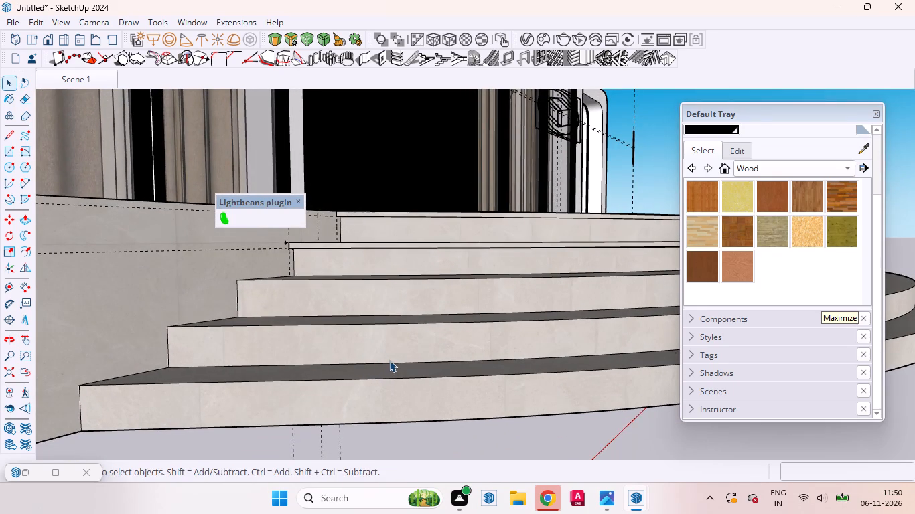
scroll(389, 361, down, 1)
scroll(389, 361, up, 1)
middle_drag(398, 389, 380, 385)
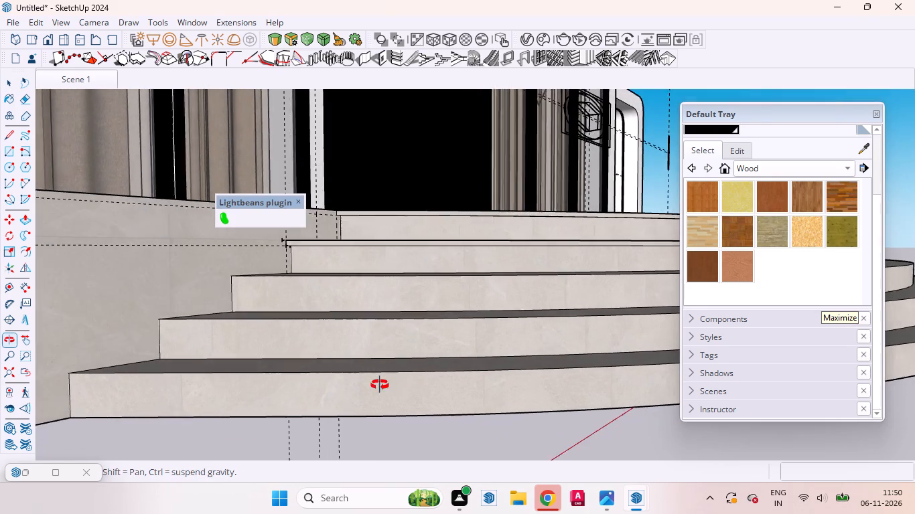
middle_drag(380, 385, 382, 377)
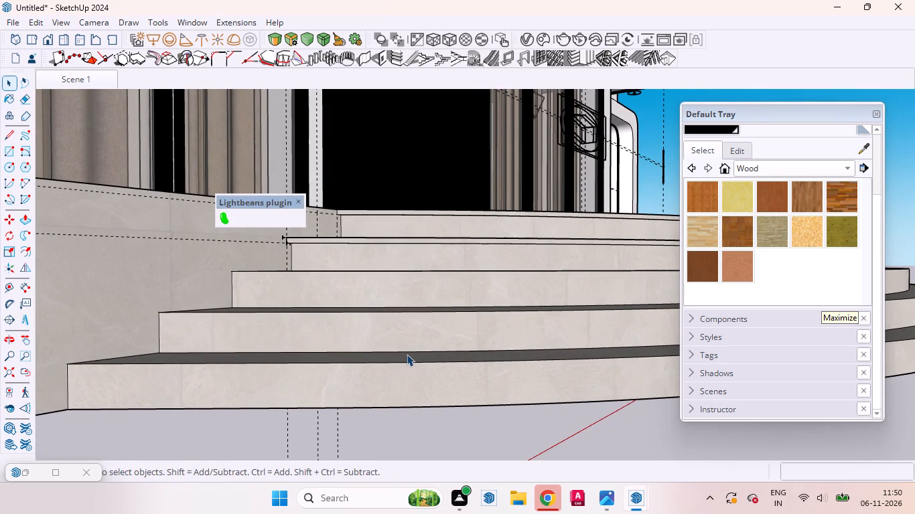
scroll(380, 342, up, 1)
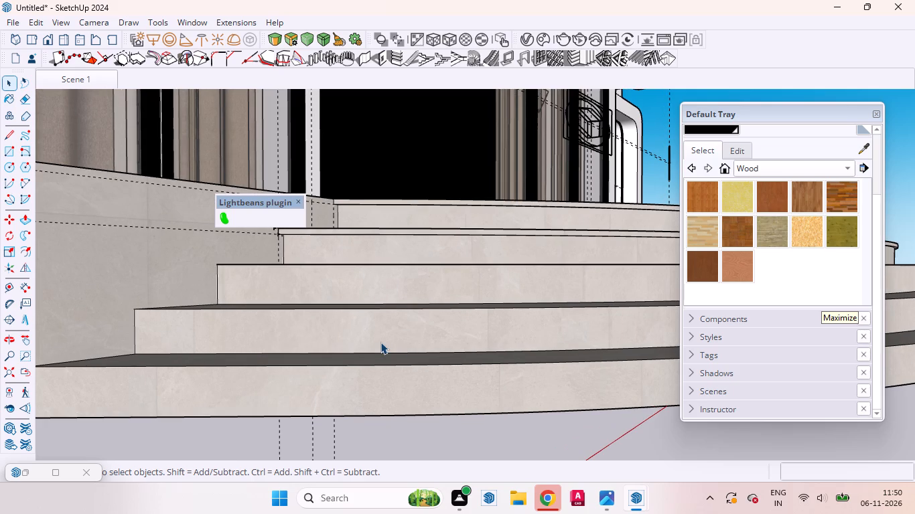
scroll(380, 342, up, 1)
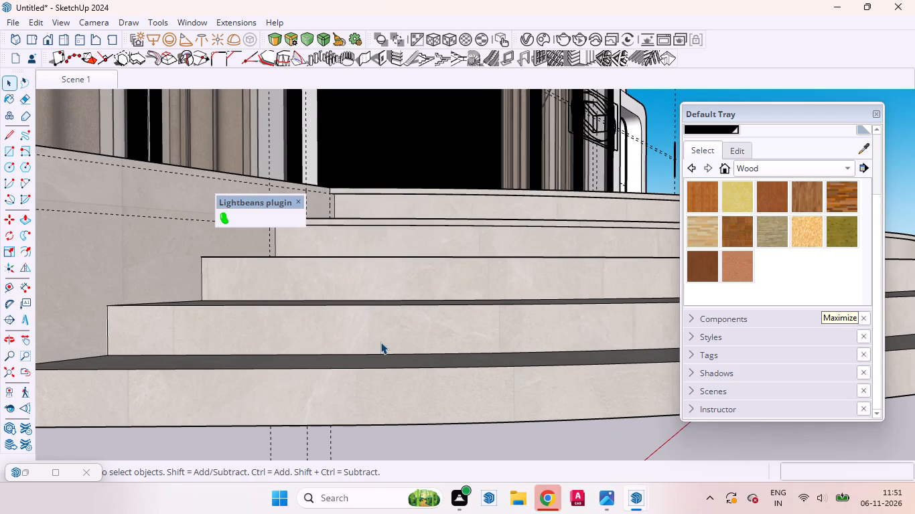
scroll(380, 342, up, 1)
scroll(380, 342, down, 1)
scroll(380, 342, up, 1)
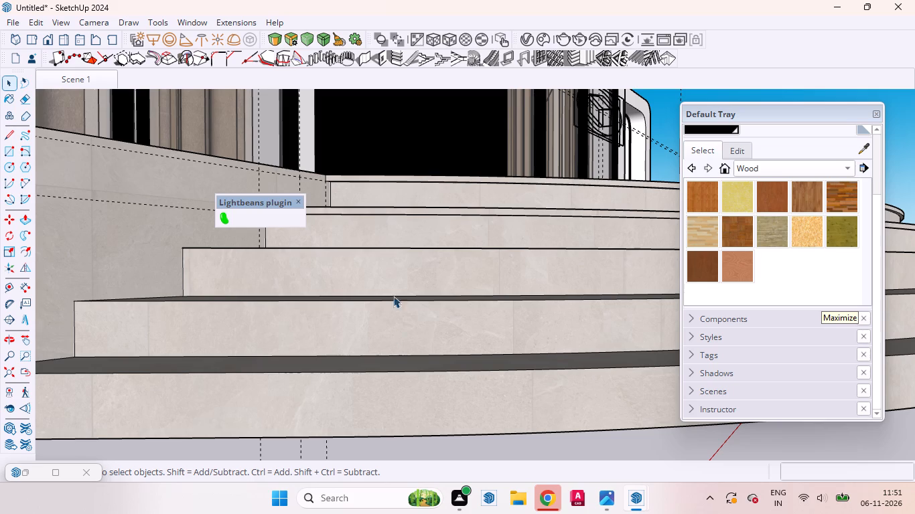
scroll(381, 282, down, 4)
scroll(329, 228, down, 3)
Place a vertical guide on the platform wall 1" outward from the third step's vertical corner edge.
middle_drag(338, 256, 185, 339)
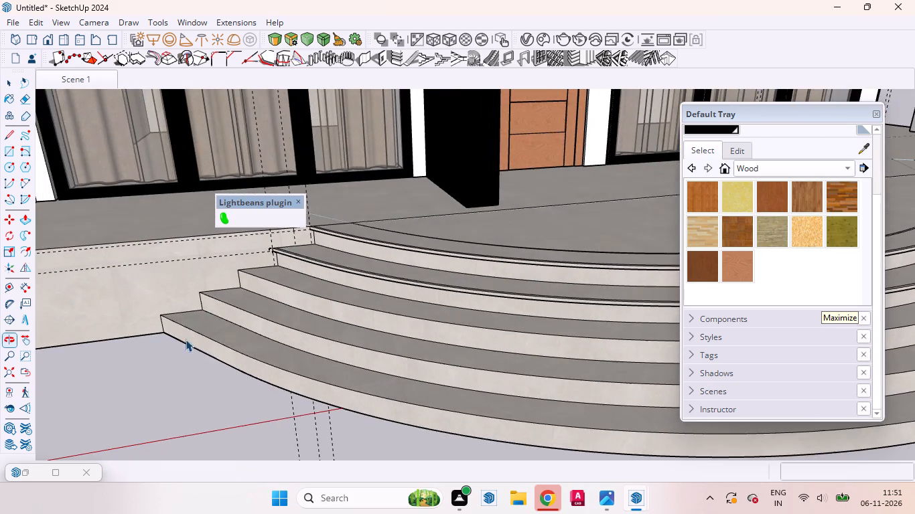
scroll(352, 352, down, 10)
scroll(263, 290, up, 18)
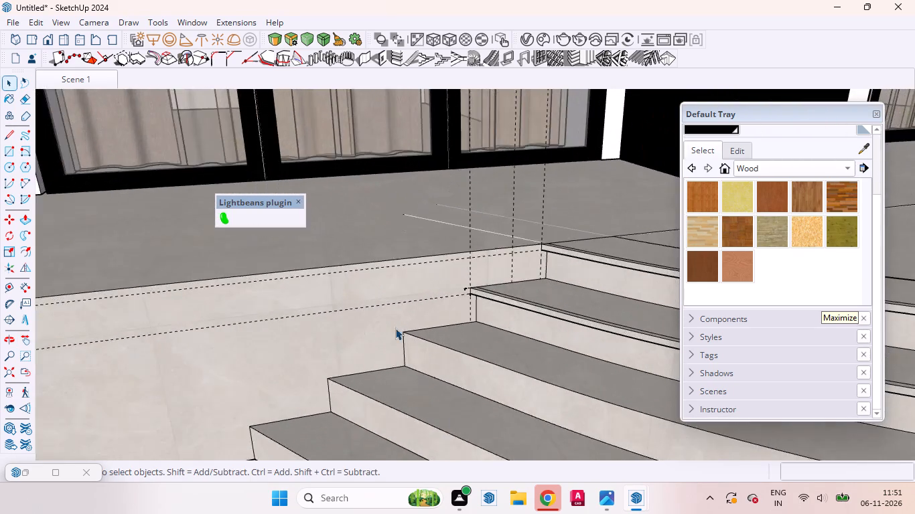
scroll(395, 328, up, 3)
scroll(397, 328, down, 1)
scroll(411, 328, up, 5)
middle_drag(408, 366, 325, 269)
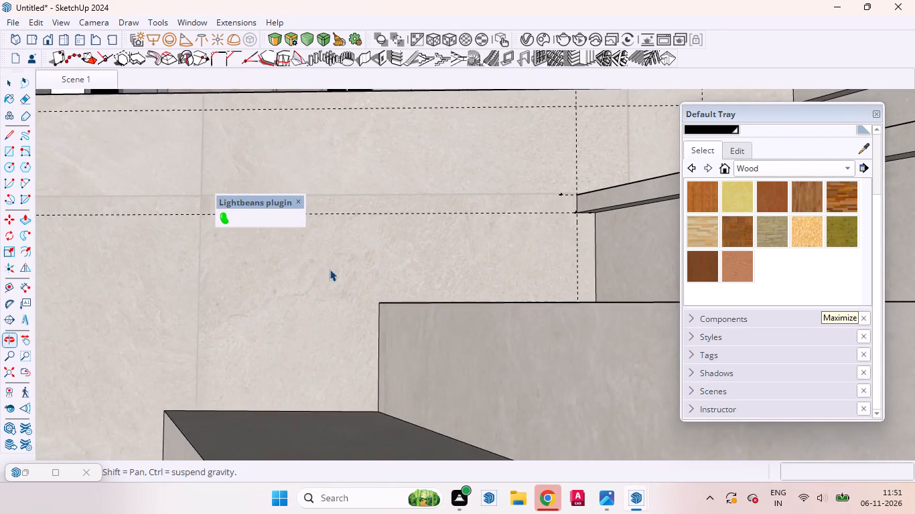
scroll(370, 339, up, 5)
key(t)
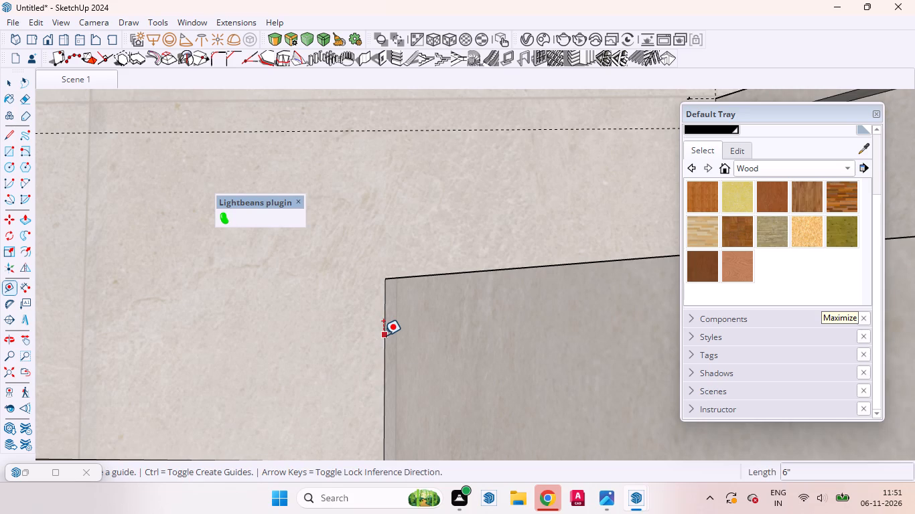
click(384, 335)
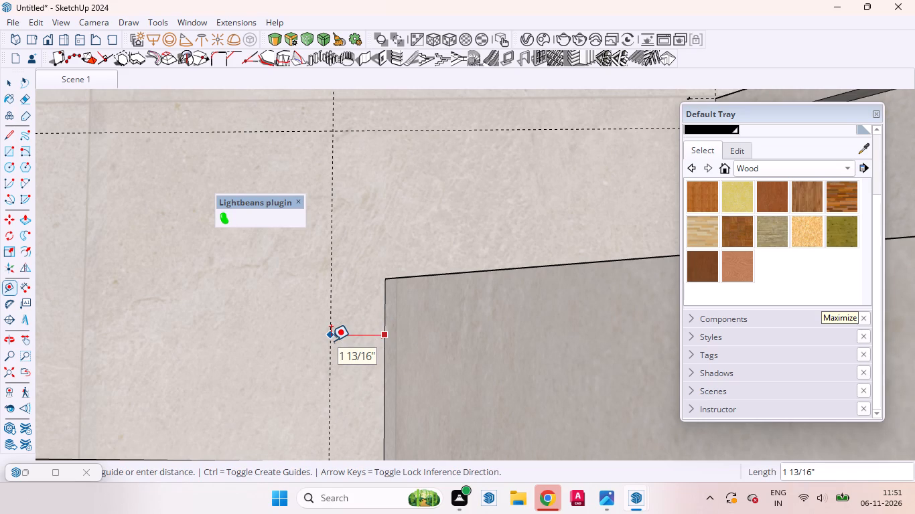
key(1)
key(Return)
Place horizontal guides on the platform wall at the third step's top corner, 6" above the tread below, and 1" beneath that corner.
scroll(373, 260, down, 5)
scroll(329, 395, up, 5)
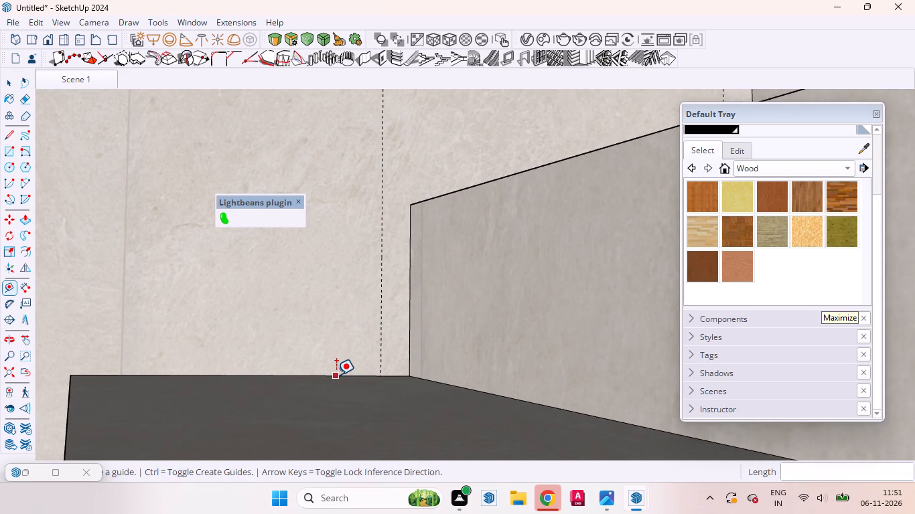
click(336, 375)
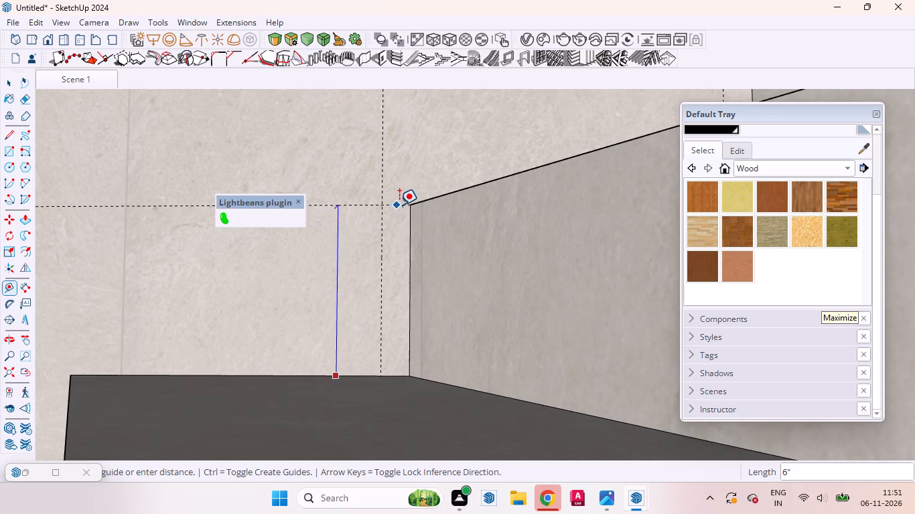
click(411, 204)
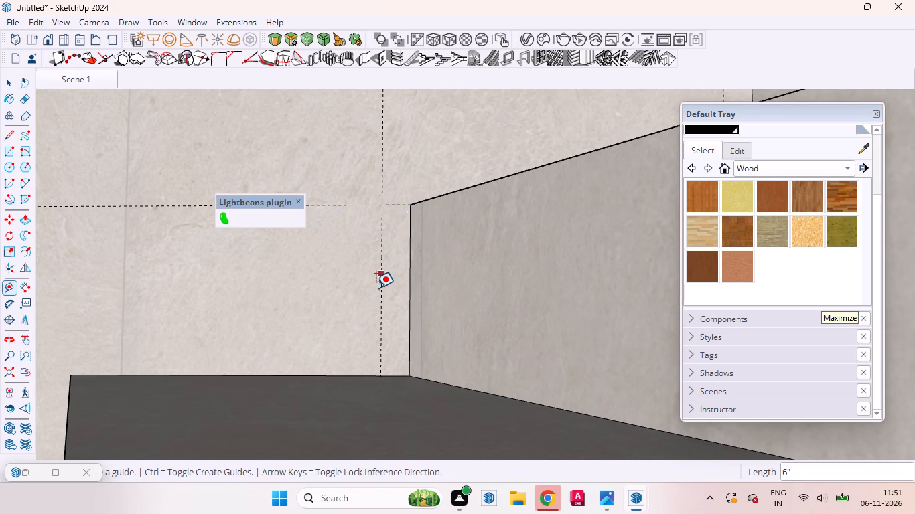
scroll(412, 190, up, 6)
scroll(412, 190, down, 1)
scroll(412, 190, up, 3)
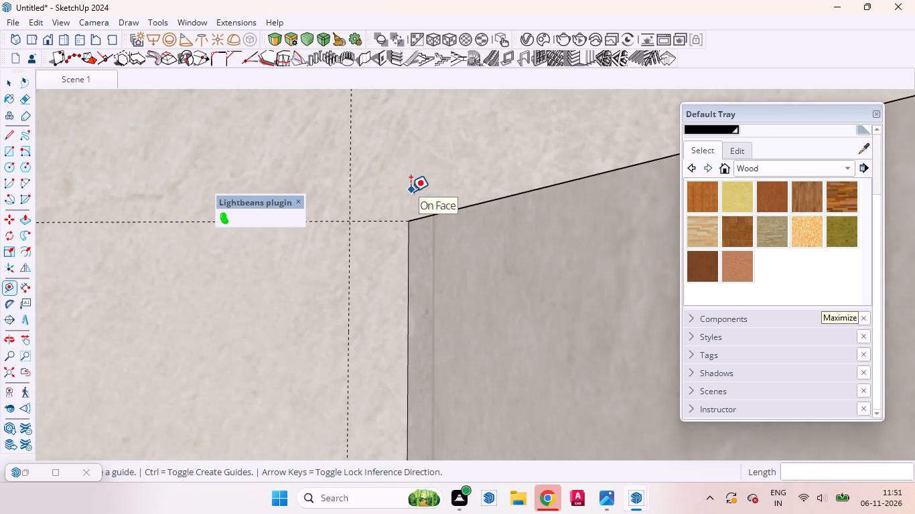
scroll(411, 191, up, 3)
click(358, 226)
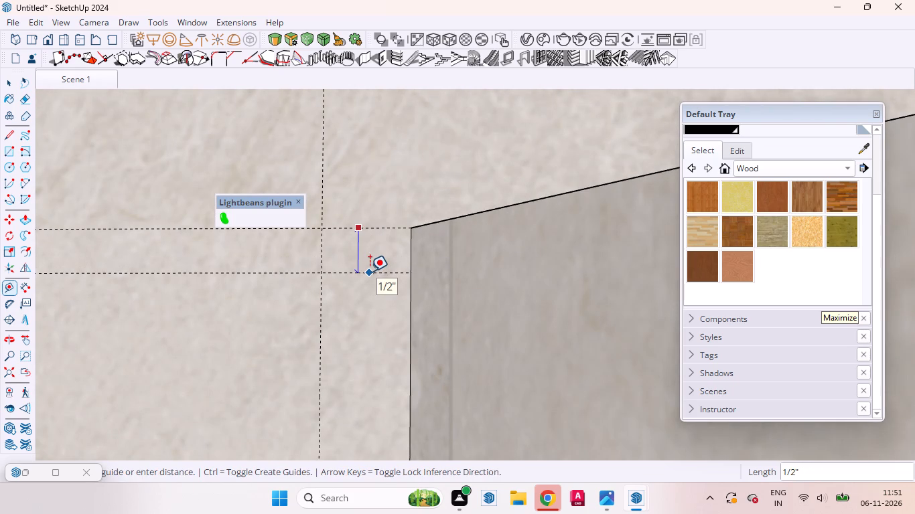
key(1)
key(Return)
key(space)
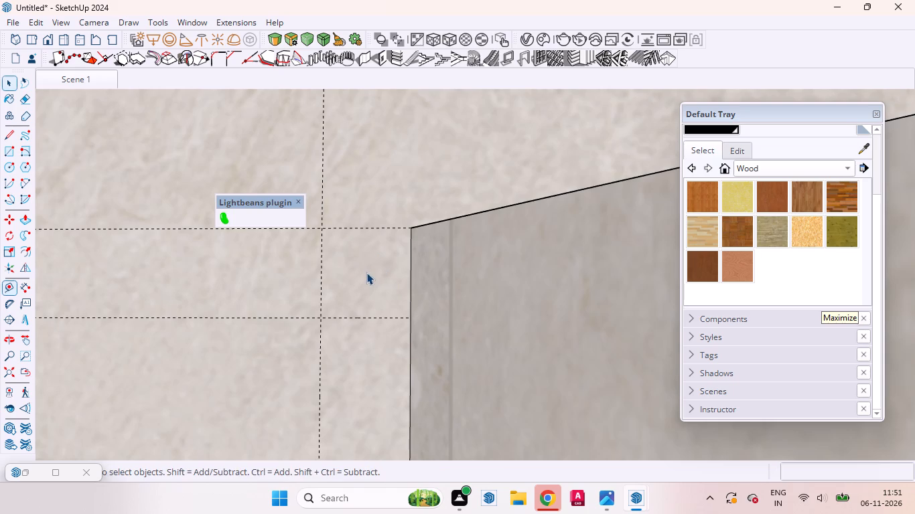
Draw a 1" by 1" square on the platform wall between the guides and the third step's top corner.
click(365, 270)
scroll(358, 282, up, 1)
middle_drag(358, 284, 393, 303)
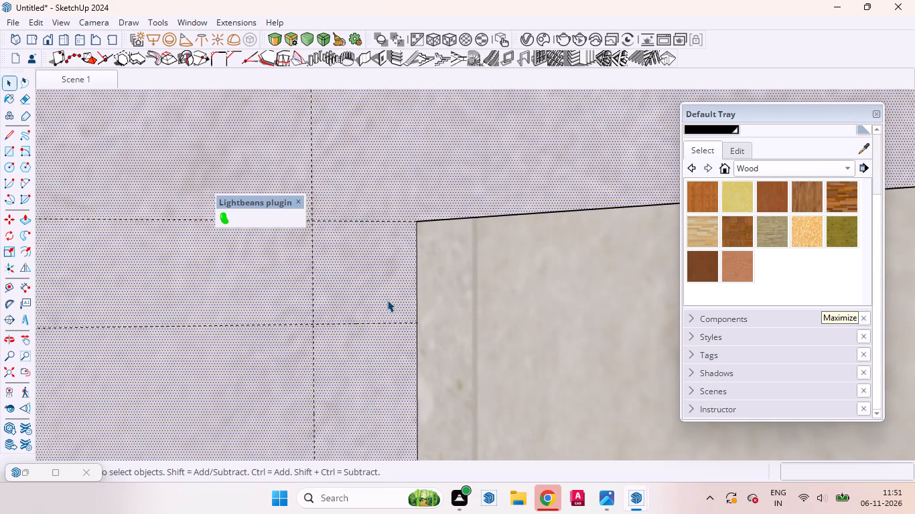
key(r)
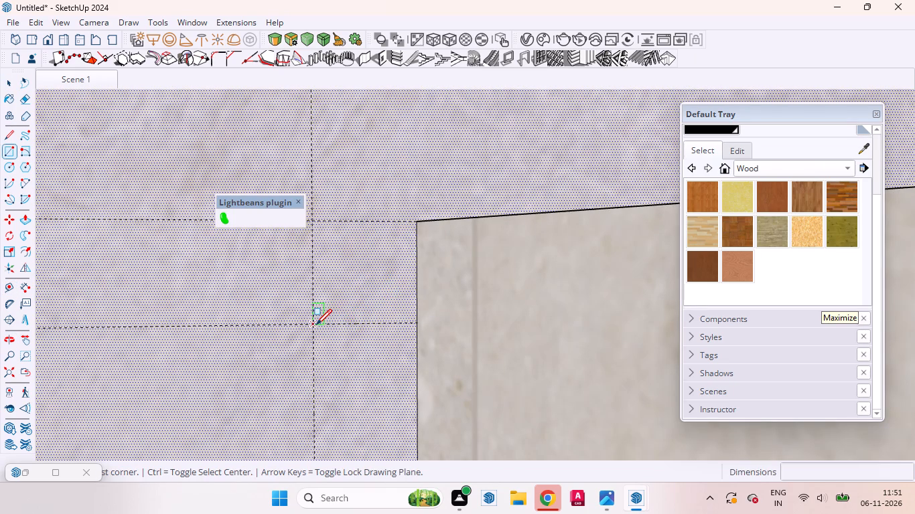
click(315, 325)
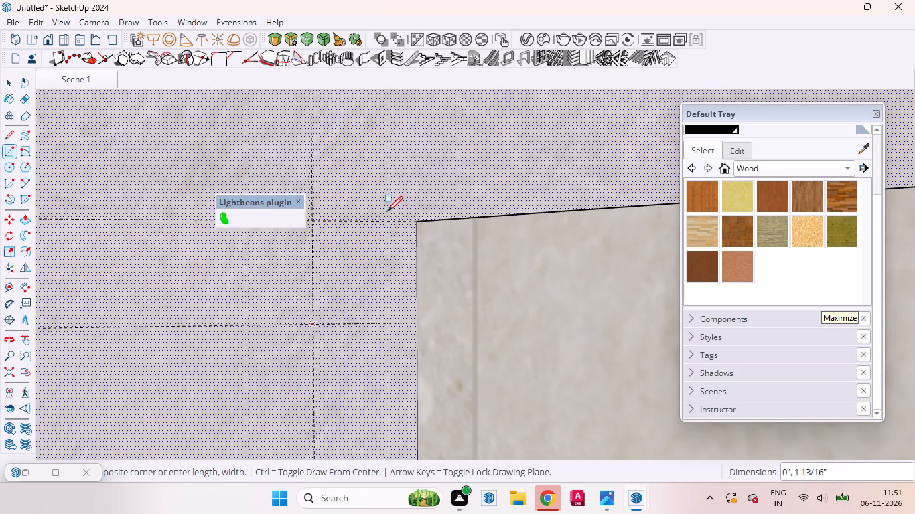
scroll(401, 226, up, 4)
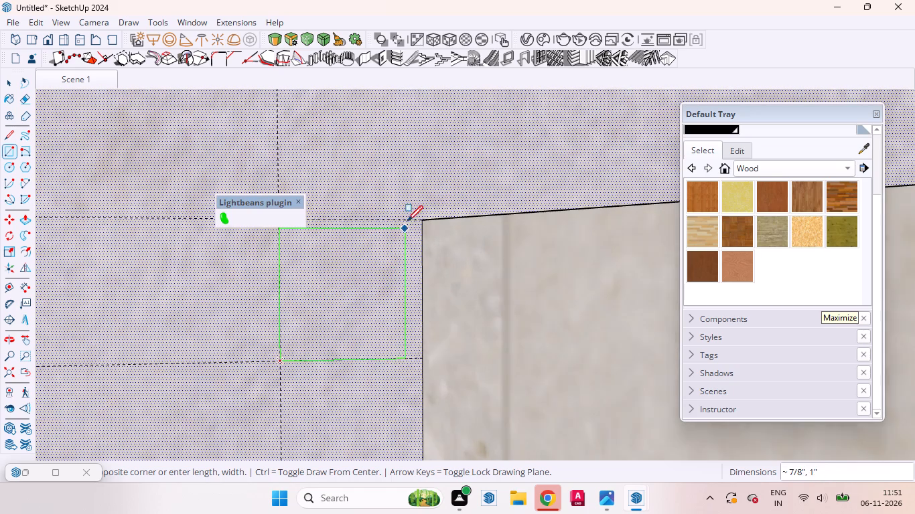
click(422, 222)
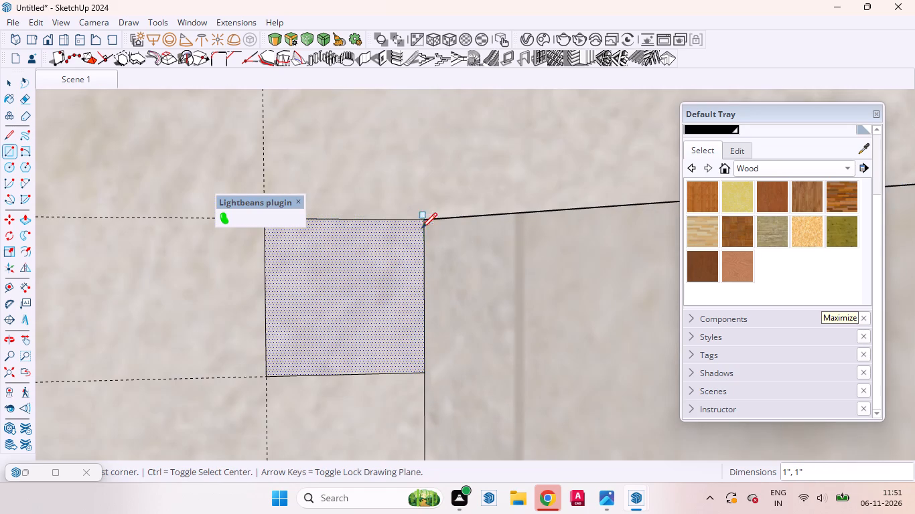
key(space)
Select the first segment of the third step's curved top front edge, starting at the small square.
scroll(366, 309, down, 15)
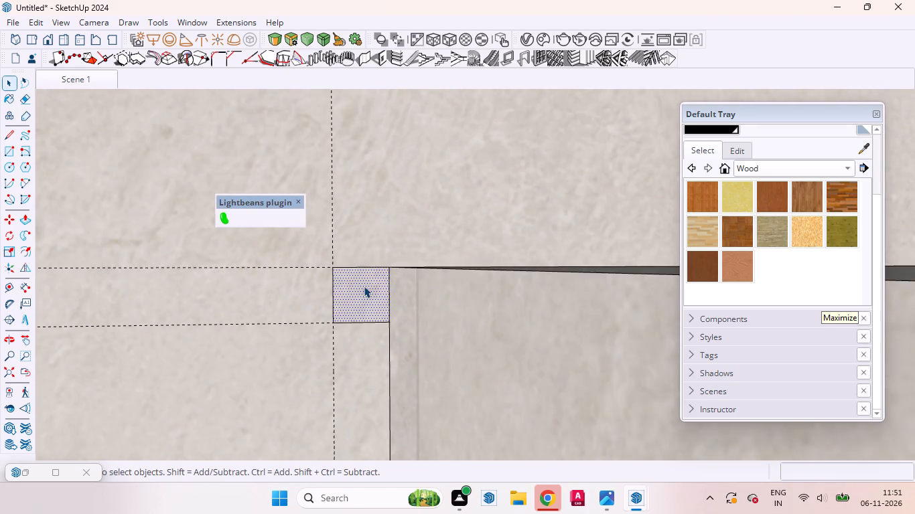
scroll(364, 286, down, 4)
scroll(341, 281, up, 1)
scroll(341, 281, down, 17)
middle_drag(360, 281, 482, 331)
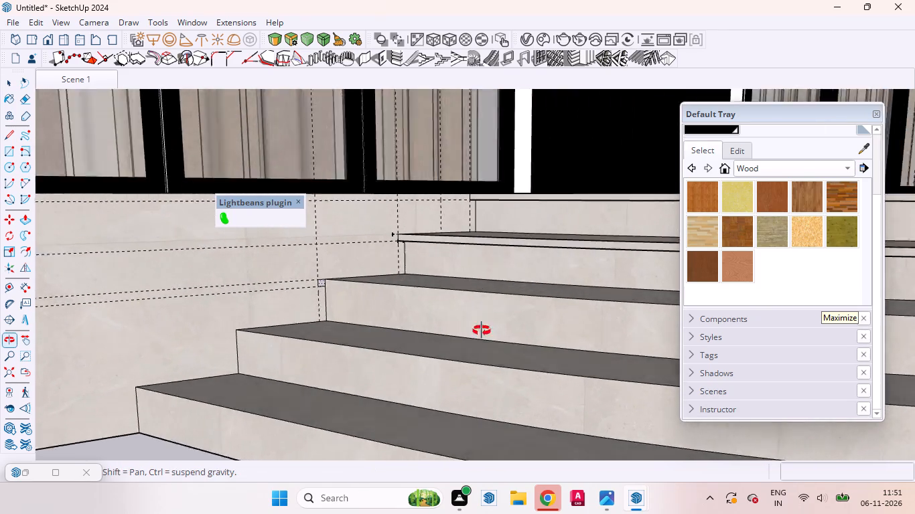
middle_drag(482, 331, 510, 357)
scroll(463, 346, down, 6)
scroll(290, 315, down, 11)
scroll(367, 323, up, 20)
scroll(367, 323, up, 4)
scroll(389, 352, down, 6)
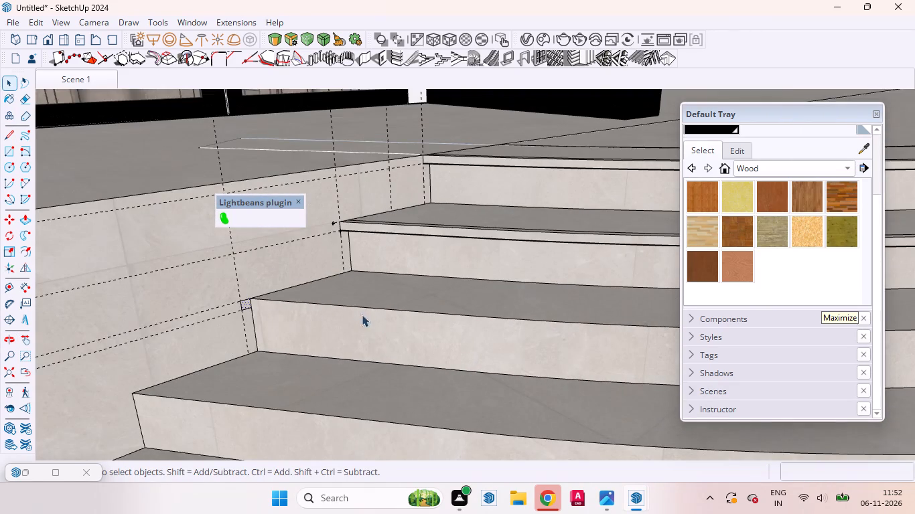
click(338, 307)
Add the segments just after the first one to the selection of the third step's curved top front edge.
scroll(265, 303, up, 1)
scroll(265, 303, down, 6)
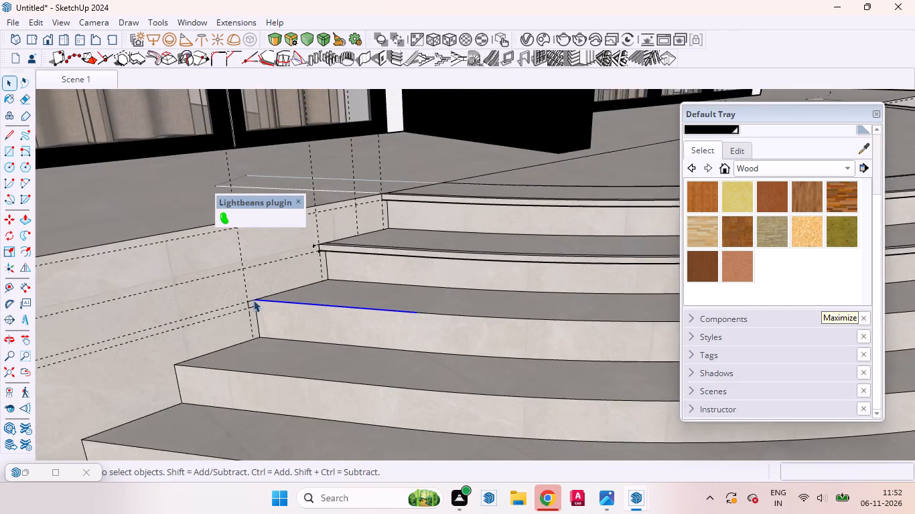
scroll(253, 300, down, 3)
scroll(466, 312, up, 5)
ctrl+scroll(318, 343, down, 11)
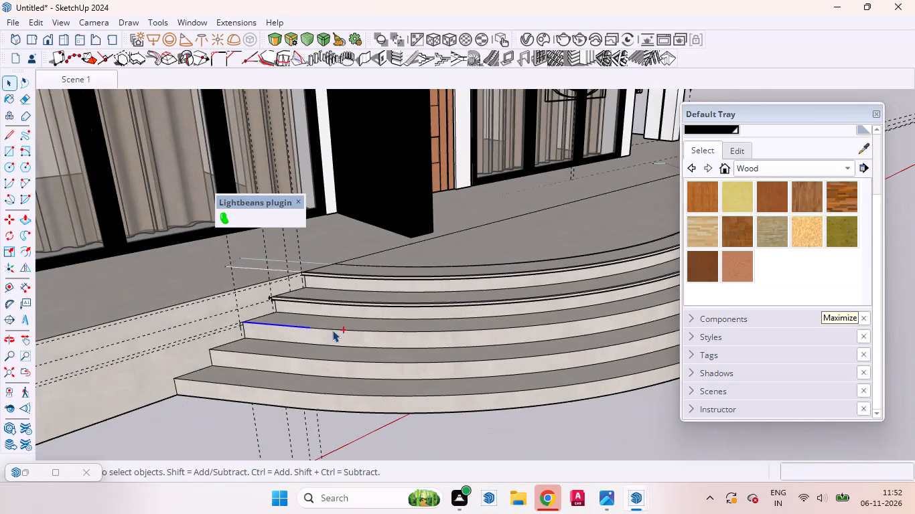
ctrl+middle_drag(344, 363, 363, 294)
ctrl+scroll(342, 293, up, 14)
ctrl+middle_drag(322, 327, 322, 328)
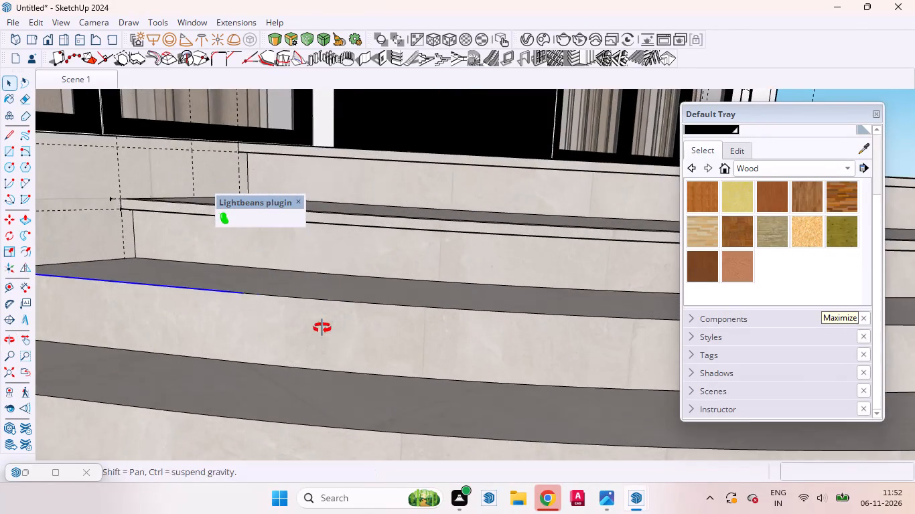
ctrl+middle_drag(322, 328, 346, 292)
ctrl+drag(229, 260, 301, 301)
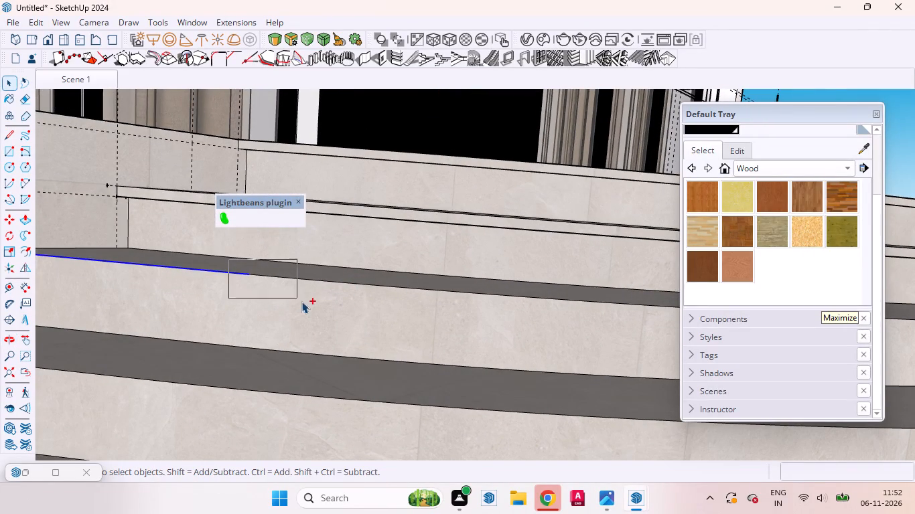
ctrl+drag(301, 301, 242, 289)
ctrl+scroll(233, 322, down, 3)
ctrl+scroll(233, 322, up, 1)
ctrl+scroll(233, 322, down, 9)
ctrl+middle_drag(299, 371, 357, 355)
ctrl+scroll(289, 276, up, 4)
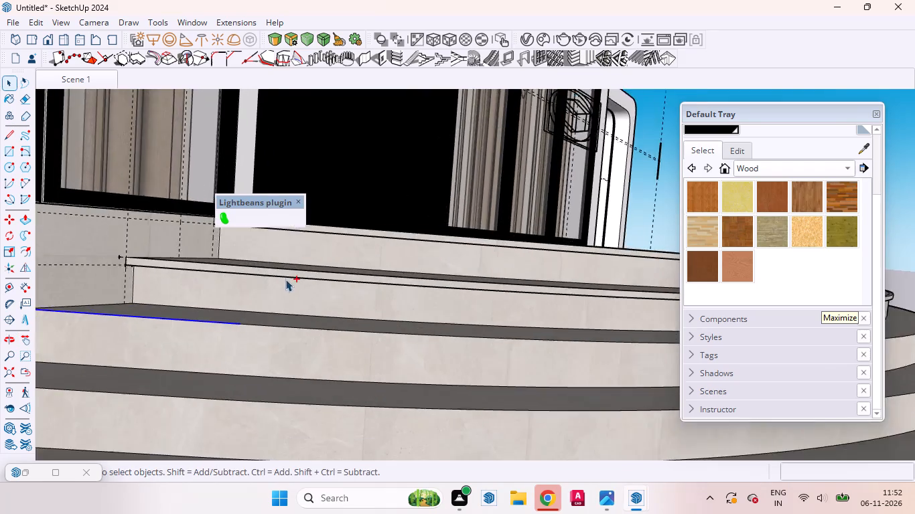
ctrl+scroll(285, 279, up, 7)
ctrl+middle_drag(281, 341, 314, 401)
ctrl+scroll(279, 311, down, 6)
ctrl+scroll(313, 404, up, 6)
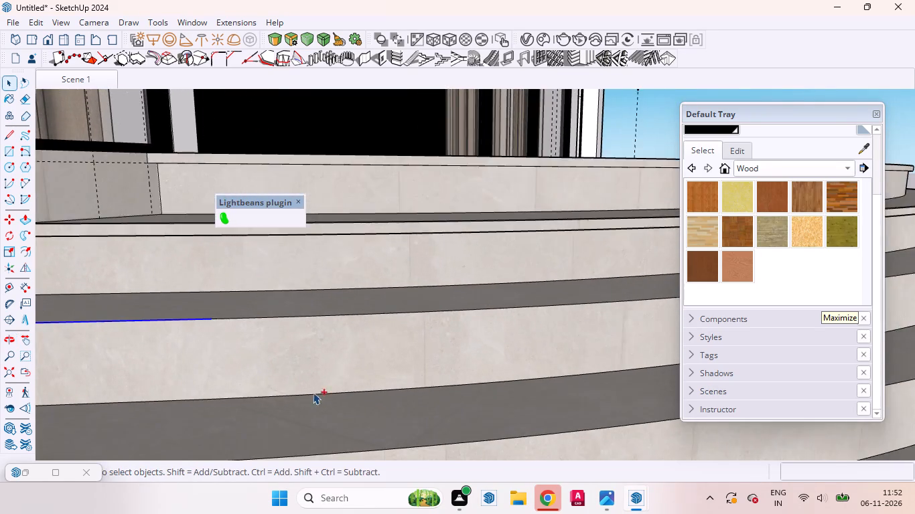
ctrl+middle_drag(292, 369, 307, 432)
ctrl+scroll(301, 426, up, 1)
ctrl+scroll(265, 381, down, 4)
ctrl+scroll(297, 414, up, 6)
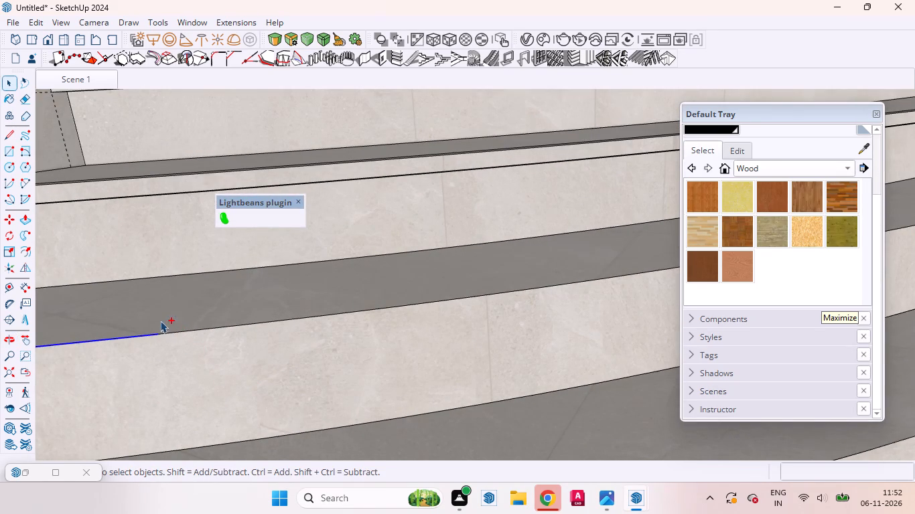
ctrl+drag(143, 314, 429, 350)
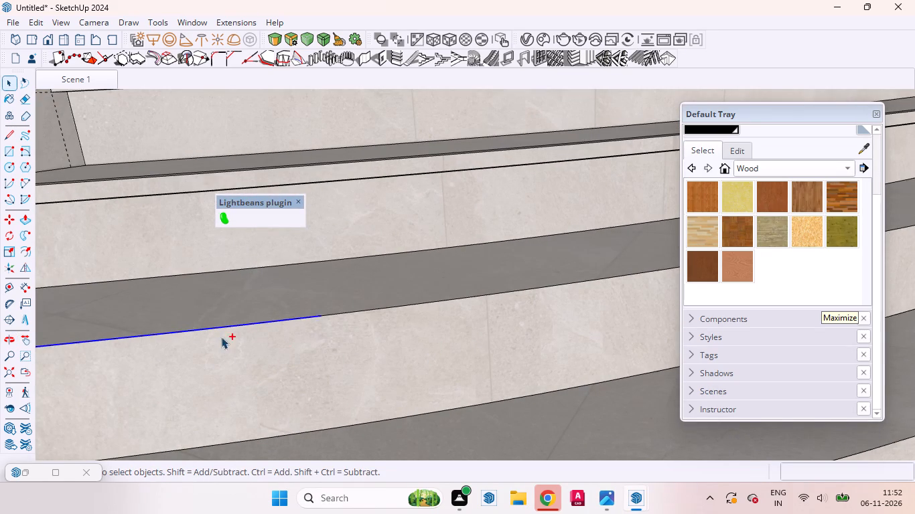
ctrl+drag(298, 302, 554, 341)
Extend the third step's top front edge selection with the following consecutive segments, moving away from the platform wall.
ctrl+scroll(154, 341, down, 3)
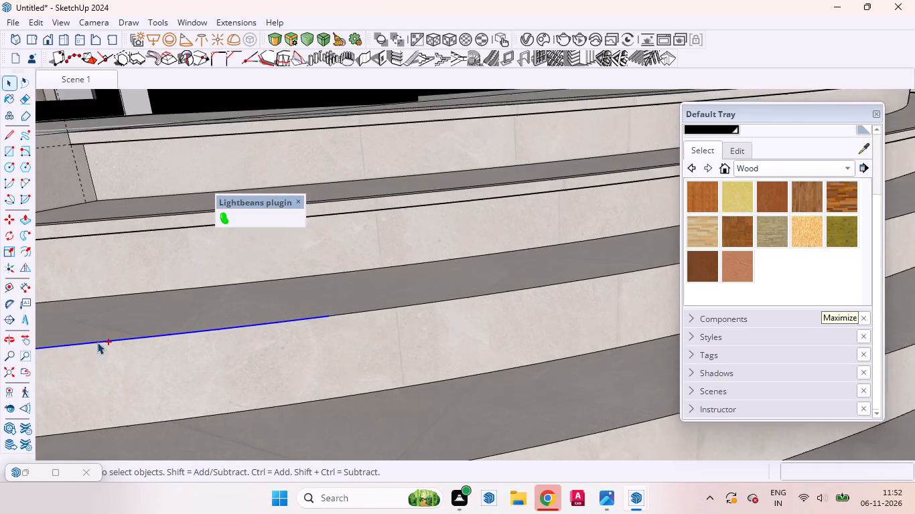
ctrl+scroll(97, 342, down, 8)
ctrl+scroll(253, 335, down, 8)
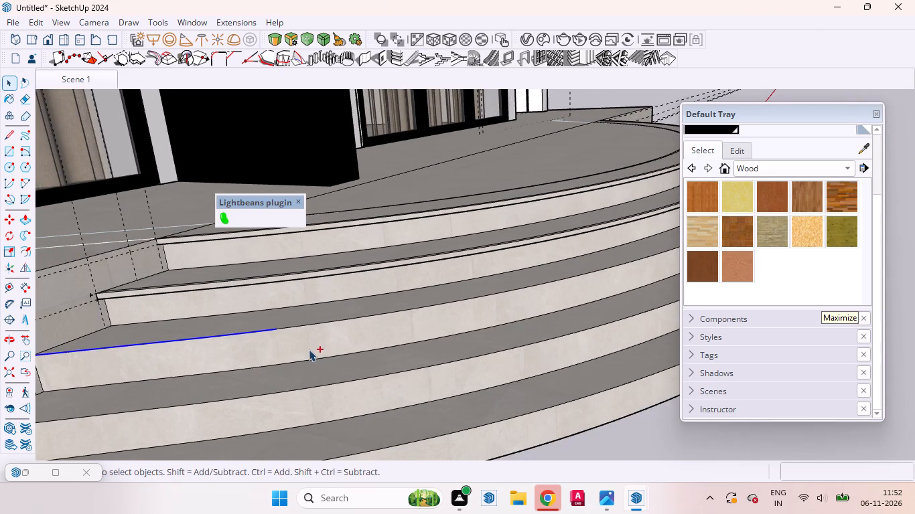
ctrl+middle_drag(300, 351, 192, 396)
ctrl+scroll(265, 325, up, 10)
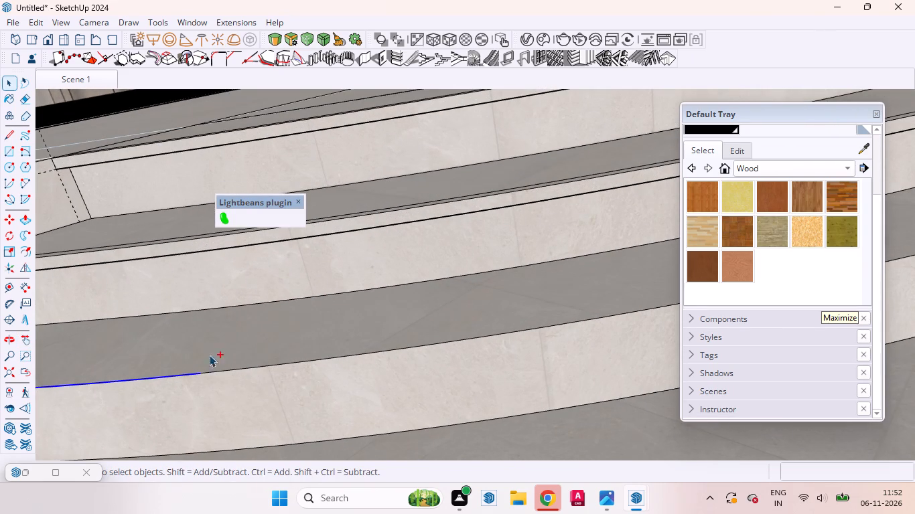
ctrl+drag(169, 350, 366, 390)
ctrl+drag(246, 339, 462, 373)
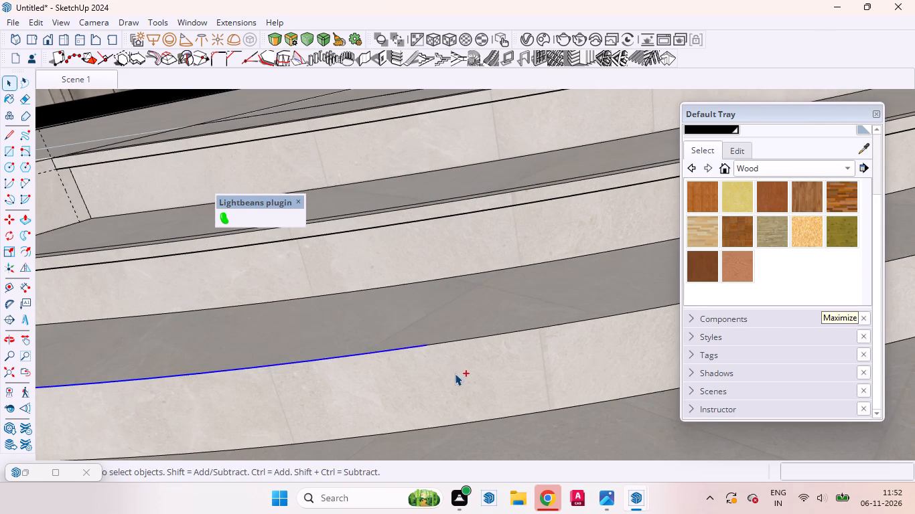
ctrl+scroll(285, 385, down, 10)
ctrl+scroll(386, 326, up, 10)
ctrl+middle_drag(373, 403, 341, 408)
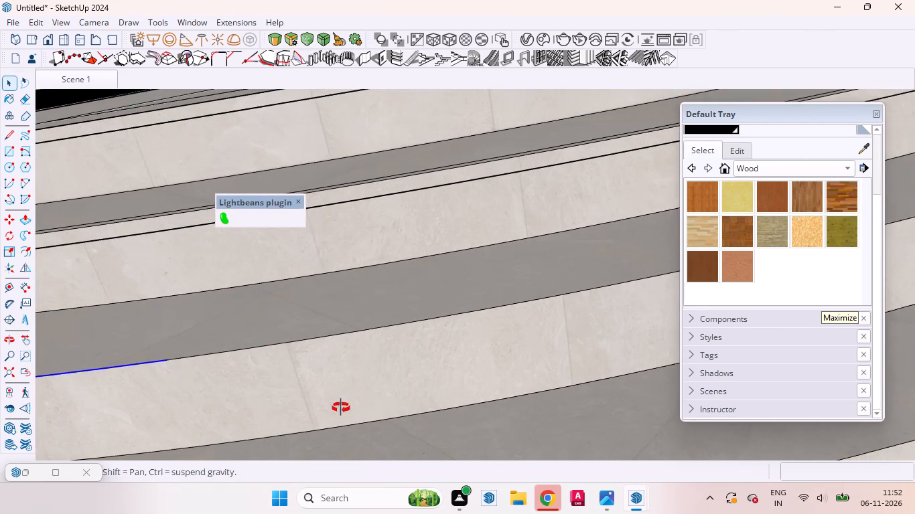
ctrl+middle_drag(341, 408, 252, 444)
ctrl+drag(149, 333, 350, 377)
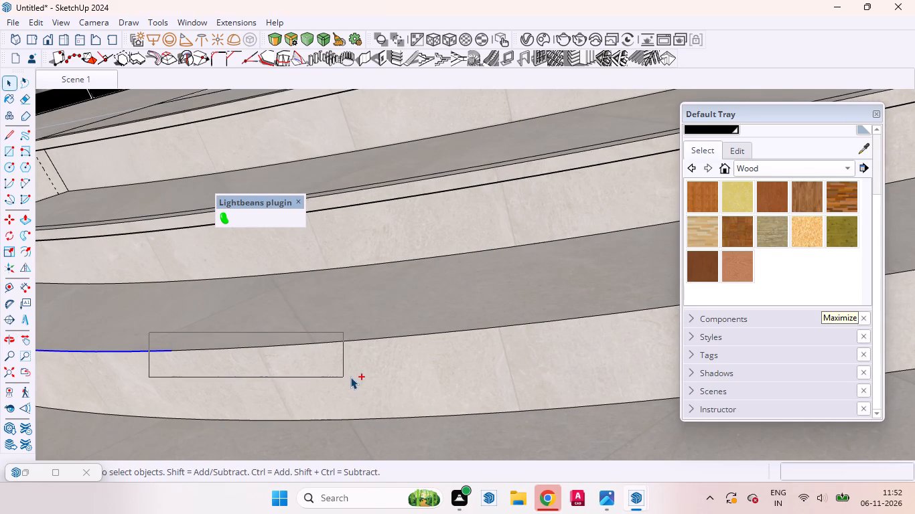
ctrl+drag(350, 377, 353, 377)
ctrl+drag(230, 321, 554, 373)
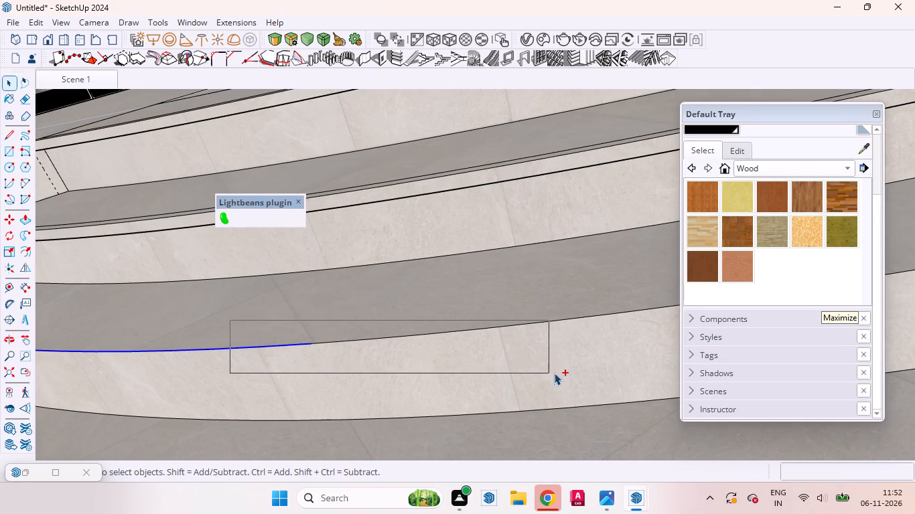
ctrl+drag(554, 373, 580, 373)
Add more consecutive segments of the third step's curved top front edge to the selection, continuing from its free end.
ctrl+scroll(259, 339, down, 6)
ctrl+scroll(154, 337, down, 7)
ctrl+scroll(358, 319, up, 7)
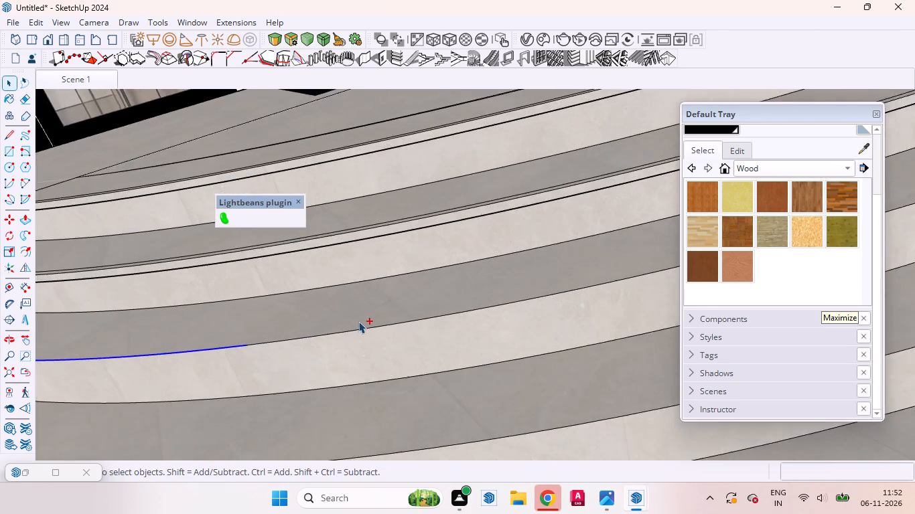
ctrl+scroll(358, 321, up, 4)
ctrl+drag(149, 327, 490, 367)
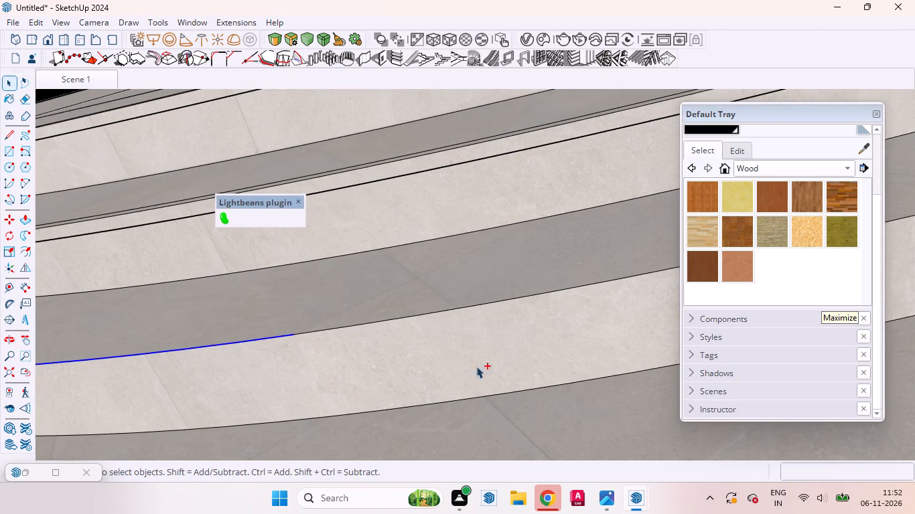
ctrl+drag(249, 301, 526, 355)
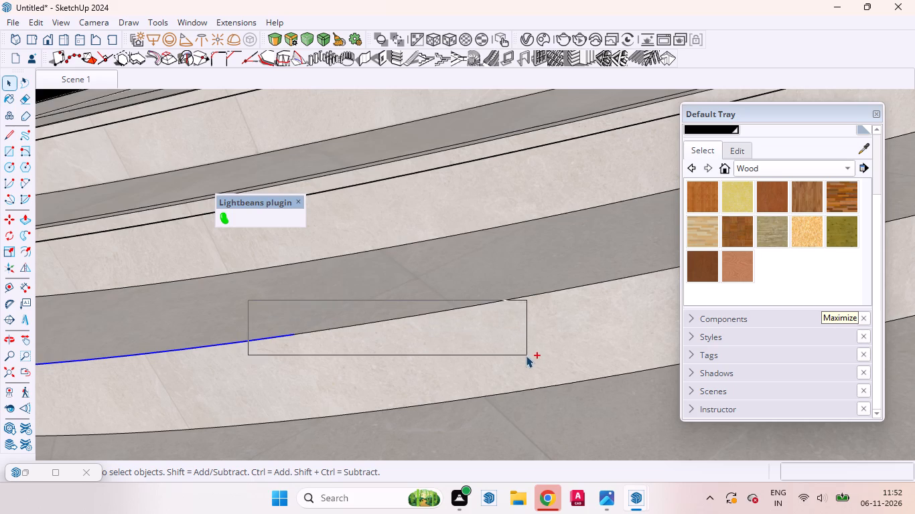
ctrl+drag(526, 355, 527, 355)
ctrl+scroll(167, 355, down, 12)
ctrl+scroll(287, 312, up, 4)
ctrl+scroll(287, 312, down, 1)
ctrl+scroll(287, 312, up, 7)
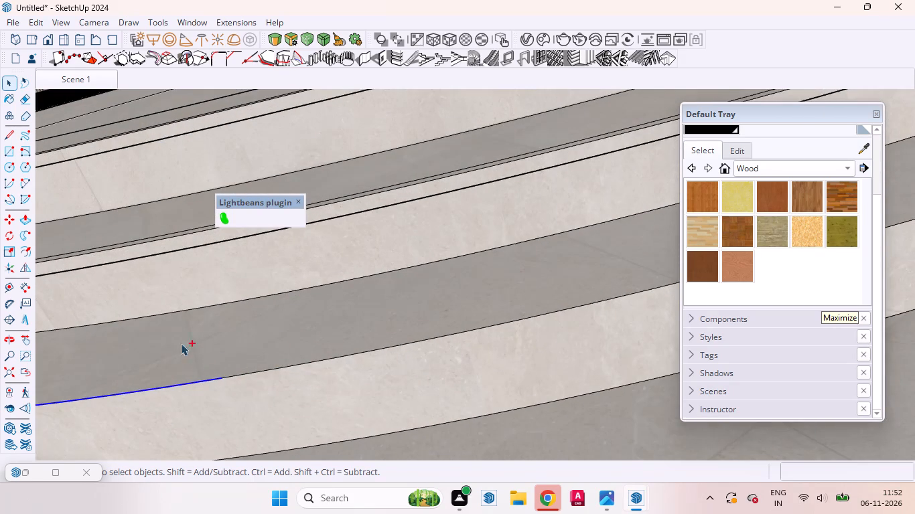
ctrl+drag(181, 343, 439, 400)
Extend the selection around the bend of the third step's top front edge with the connected segments towards the curve's middle.
ctrl+scroll(214, 370, down, 12)
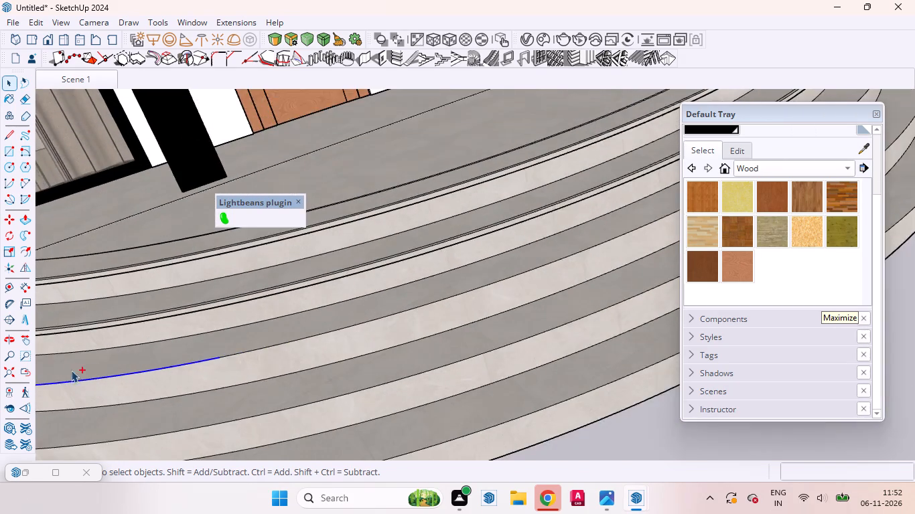
ctrl+scroll(222, 347, up, 12)
ctrl+middle_drag(285, 394, 125, 499)
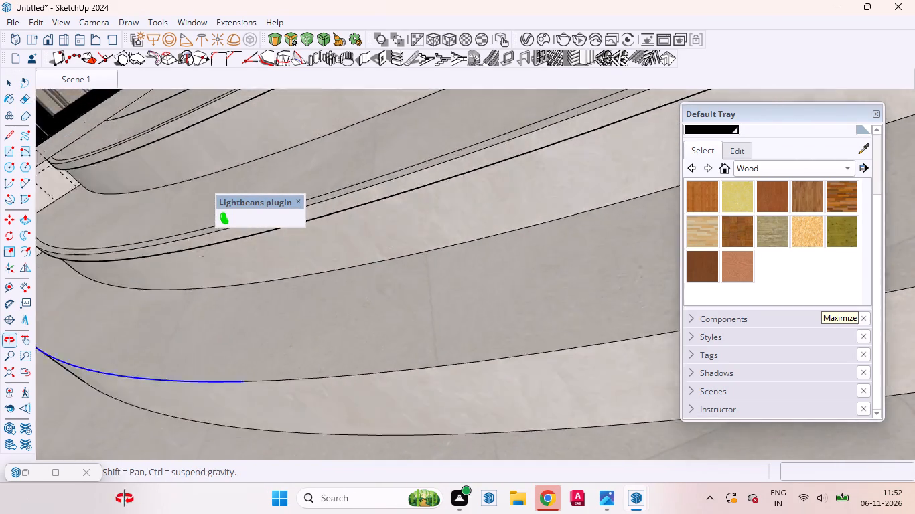
ctrl+middle_drag(125, 499, 120, 334)
ctrl+scroll(285, 373, down, 4)
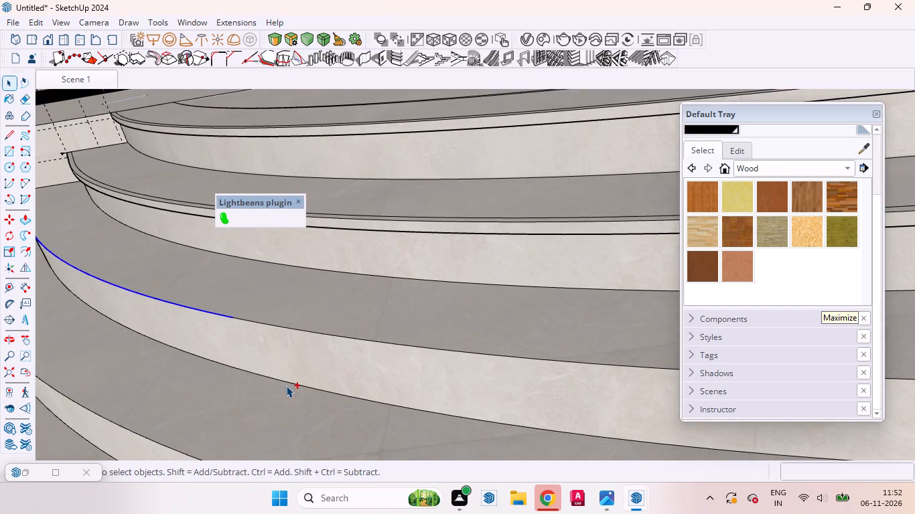
ctrl+scroll(286, 389, up, 5)
ctrl+scroll(279, 391, down, 2)
ctrl+drag(175, 265, 269, 326)
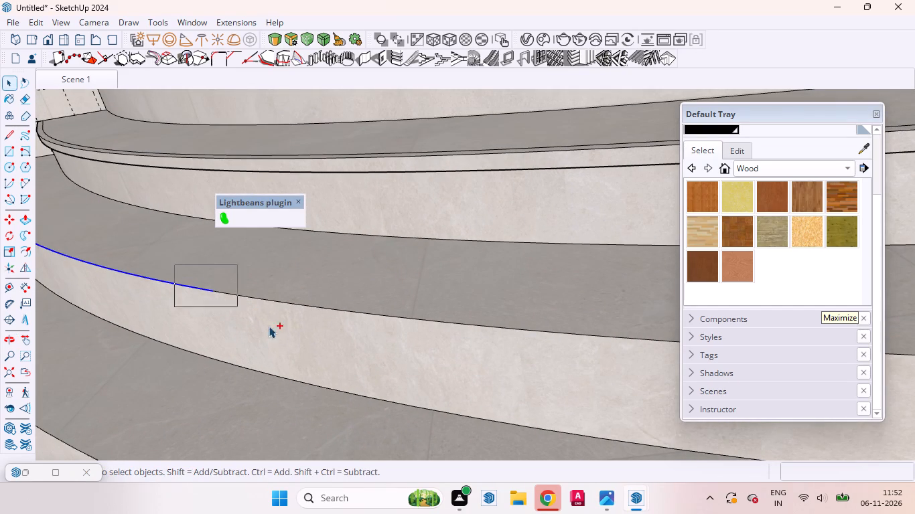
ctrl+drag(269, 326, 355, 337)
ctrl+drag(281, 291, 382, 323)
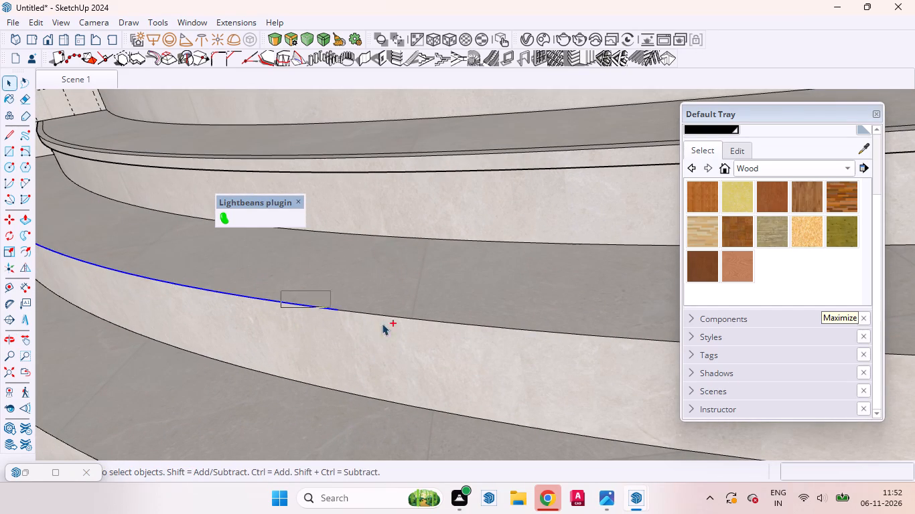
ctrl+drag(382, 323, 492, 368)
ctrl+drag(348, 298, 630, 374)
ctrl+scroll(312, 332, down, 11)
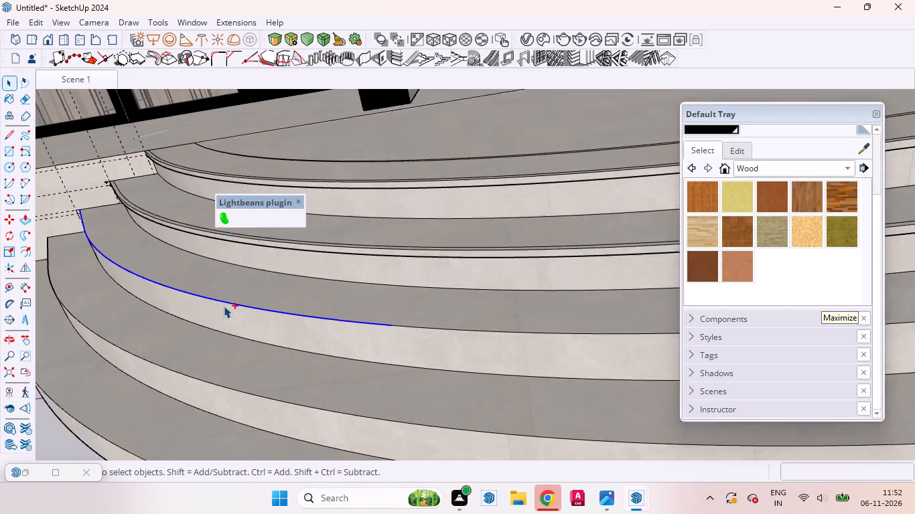
ctrl+scroll(224, 306, down, 1)
ctrl+scroll(458, 357, up, 5)
ctrl+scroll(458, 357, down, 1)
ctrl+scroll(458, 357, up, 1)
ctrl+drag(260, 276, 506, 327)
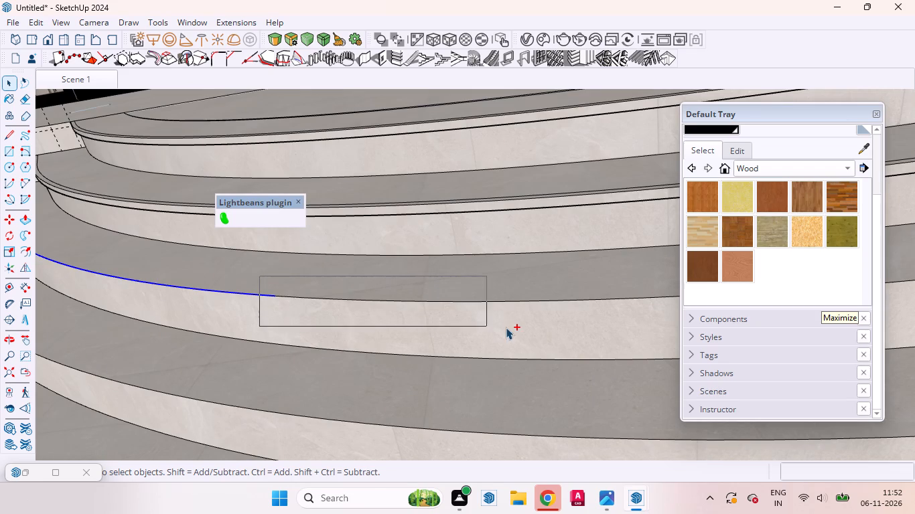
ctrl+drag(506, 327, 573, 326)
ctrl+drag(573, 326, 654, 327)
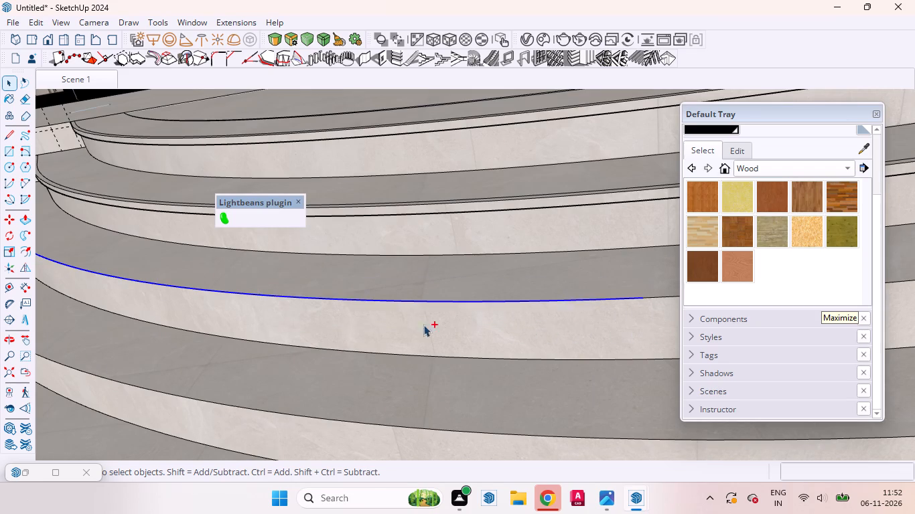
Extend the third step's top front edge selection with the next connected segments along the middle of the curve.
ctrl+scroll(369, 315, down, 6)
ctrl+scroll(210, 321, down, 6)
ctrl+scroll(474, 314, up, 6)
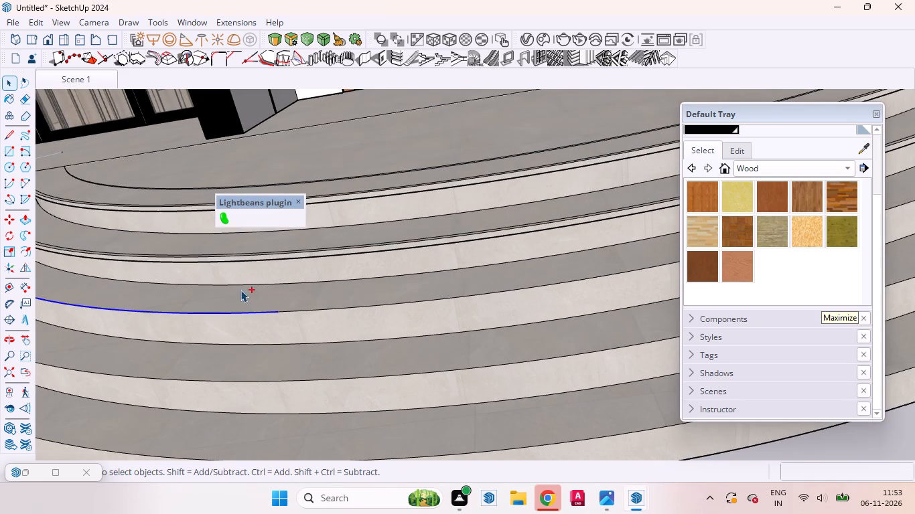
ctrl+drag(240, 290, 522, 313)
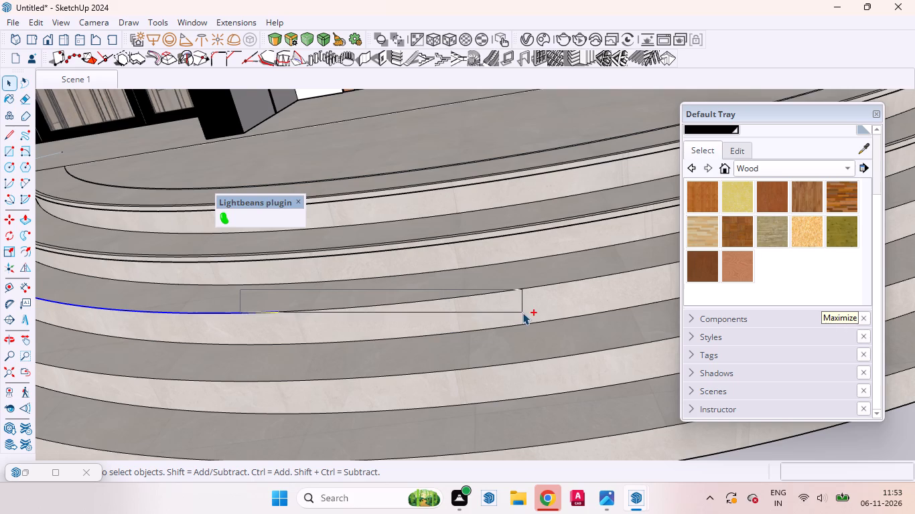
ctrl+drag(522, 313, 524, 321)
ctrl+scroll(271, 317, down, 10)
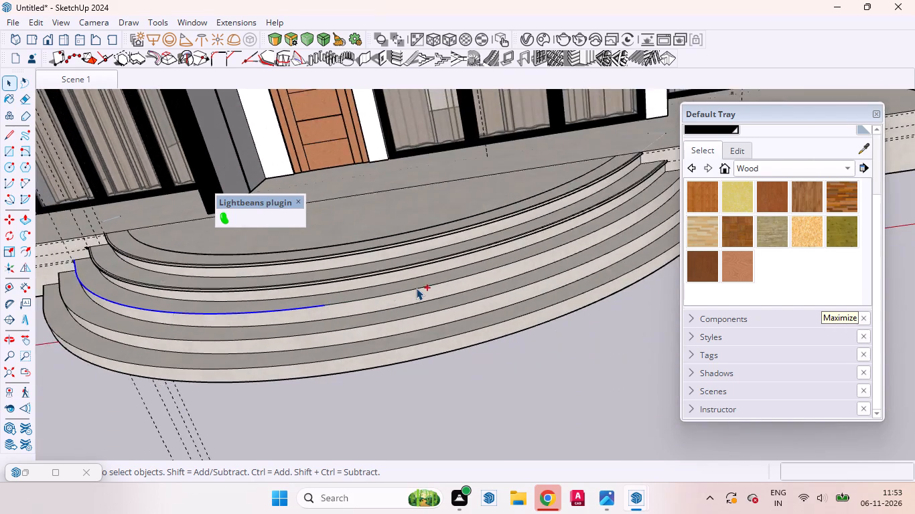
ctrl+scroll(416, 288, up, 11)
ctrl+drag(111, 306, 244, 344)
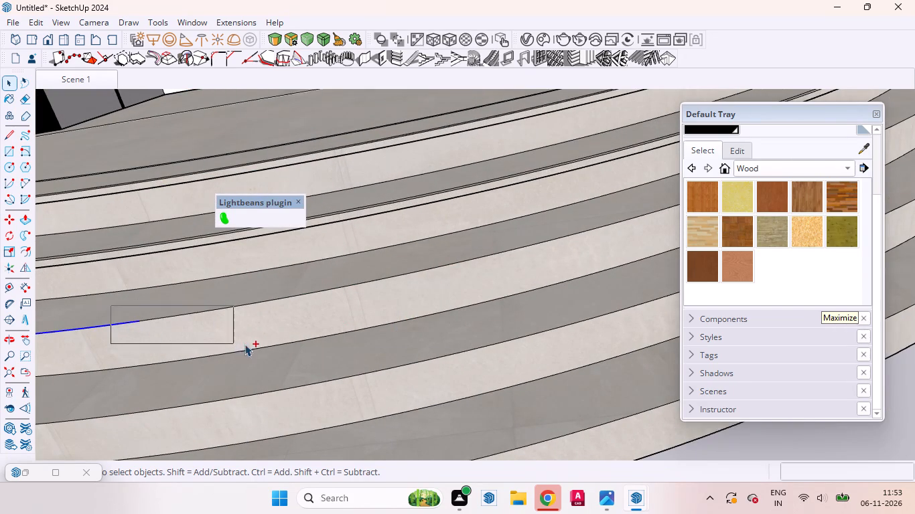
ctrl+drag(244, 344, 296, 339)
Add further consecutive segments from the free end of the third step's selected top front edge, beyond the bend.
ctrl+scroll(274, 351, down, 11)
ctrl+middle_drag(280, 336, 211, 347)
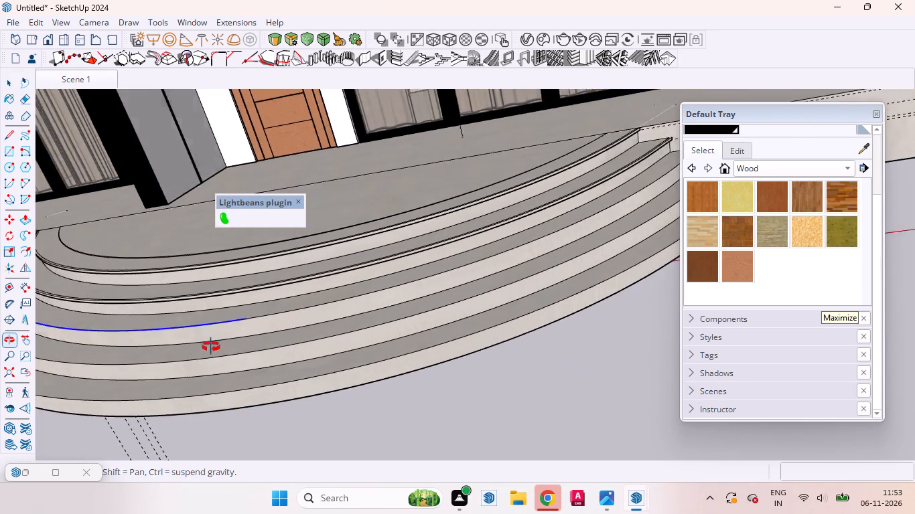
ctrl+middle_drag(211, 347, 71, 367)
ctrl+scroll(312, 270, up, 11)
ctrl+middle_drag(360, 361, 292, 365)
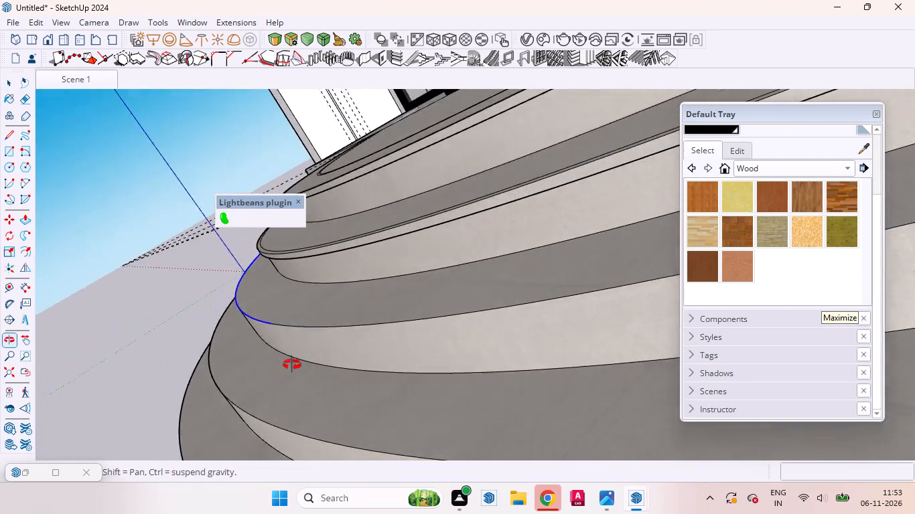
ctrl+middle_drag(292, 365, 279, 362)
ctrl+scroll(281, 303, up, 11)
ctrl+middle_drag(305, 384, 318, 325)
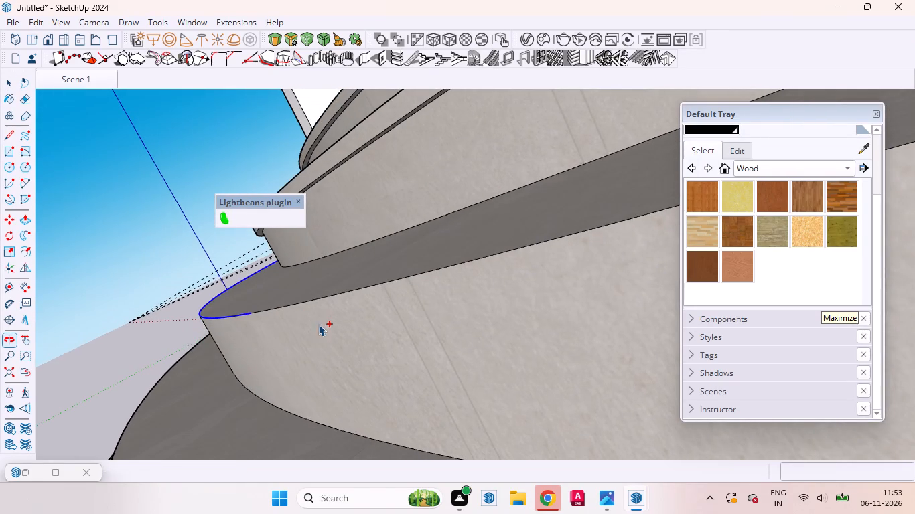
ctrl+drag(224, 292, 397, 333)
ctrl+scroll(313, 335, down, 6)
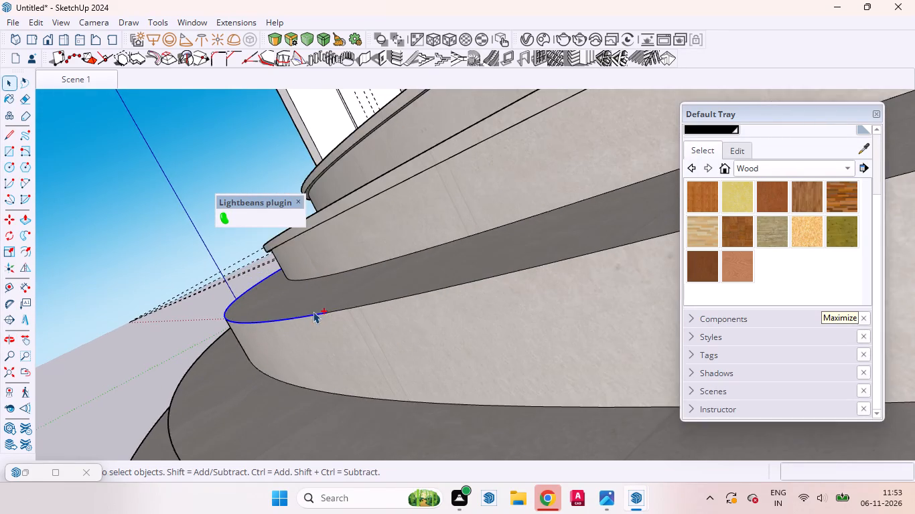
ctrl+scroll(356, 305, up, 11)
ctrl+drag(251, 288, 528, 333)
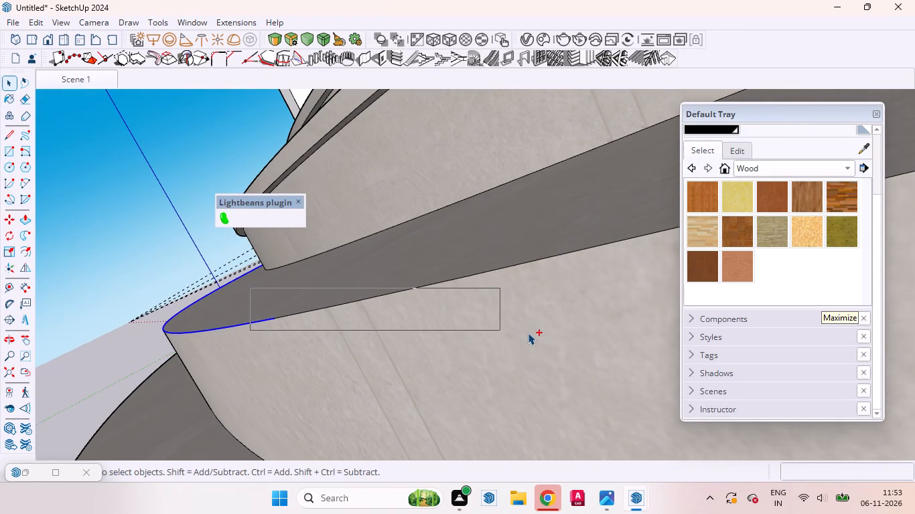
ctrl+drag(528, 333, 543, 339)
ctrl+scroll(413, 353, down, 7)
ctrl+scroll(454, 233, down, 12)
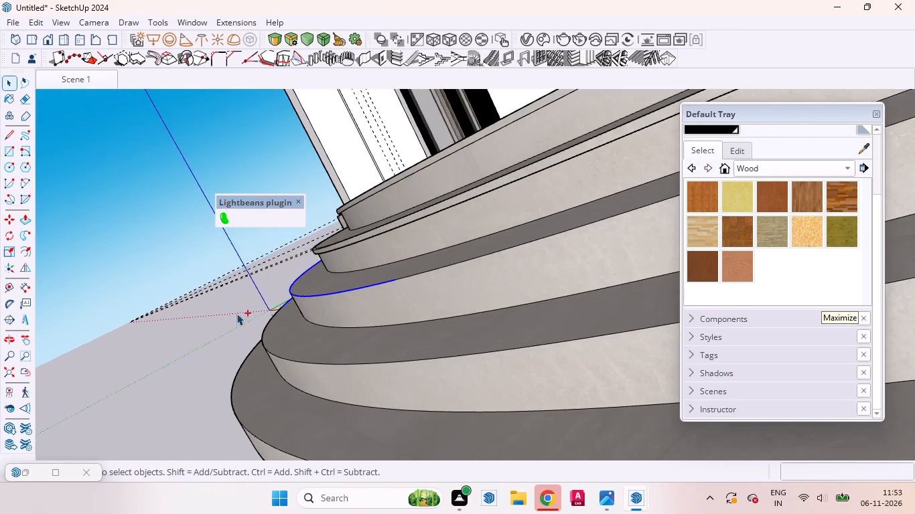
Add the third step's top front edge segments at the opposite end of the curve, starting at the platform wall.
ctrl+scroll(210, 335, down, 7)
ctrl+middle_drag(398, 365, 502, 444)
ctrl+scroll(502, 442, up, 1)
ctrl+scroll(612, 248, down, 11)
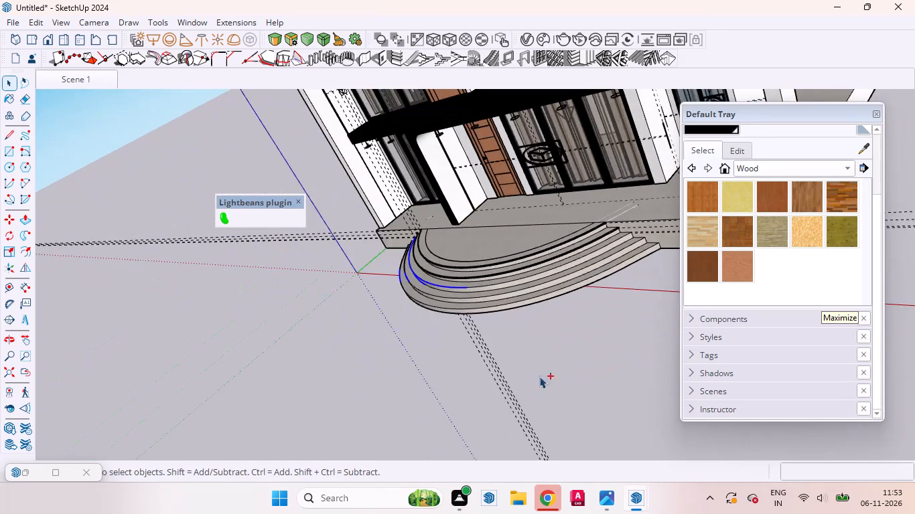
ctrl+middle_drag(520, 376, 420, 337)
ctrl+scroll(470, 292, up, 6)
ctrl+scroll(610, 354, down, 7)
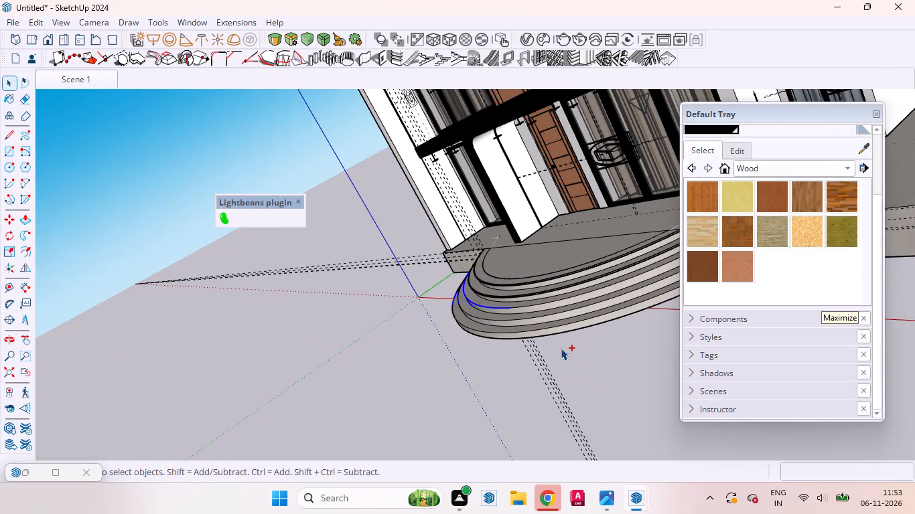
ctrl+scroll(564, 398, down, 5)
ctrl+middle_drag(490, 334, 514, 337)
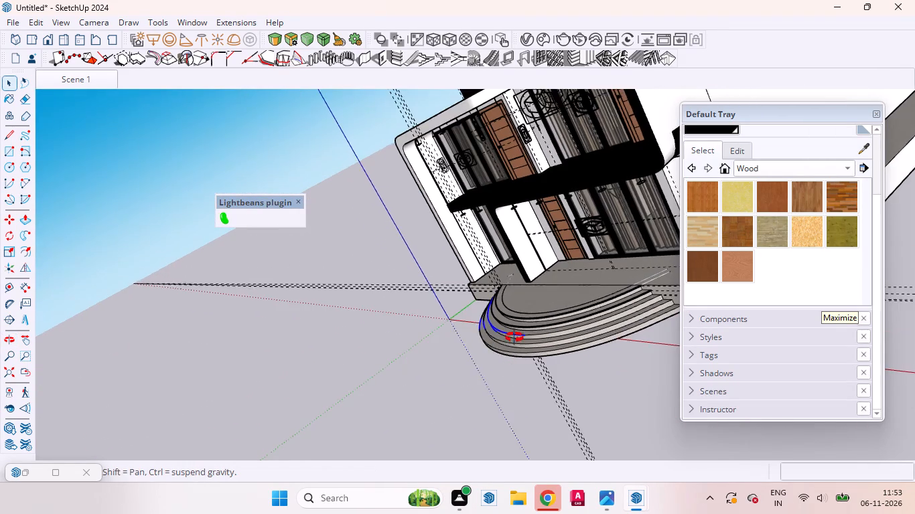
ctrl+middle_drag(514, 337, 637, 448)
ctrl+scroll(469, 328, down, 4)
ctrl+scroll(517, 383, up, 13)
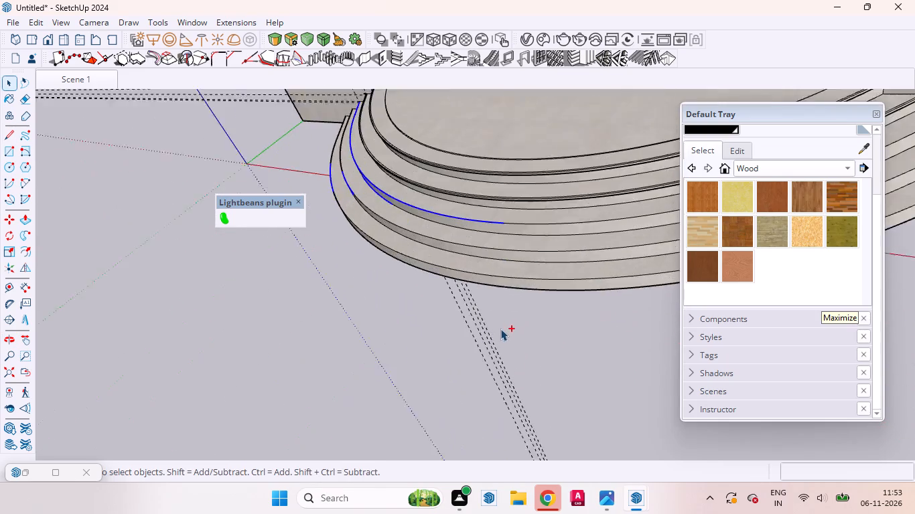
ctrl+scroll(500, 329, up, 6)
ctrl+middle_drag(469, 315, 358, 185)
ctrl+scroll(460, 350, down, 8)
ctrl+scroll(503, 410, up, 1)
ctrl+scroll(504, 411, down, 4)
ctrl+scroll(500, 308, down, 8)
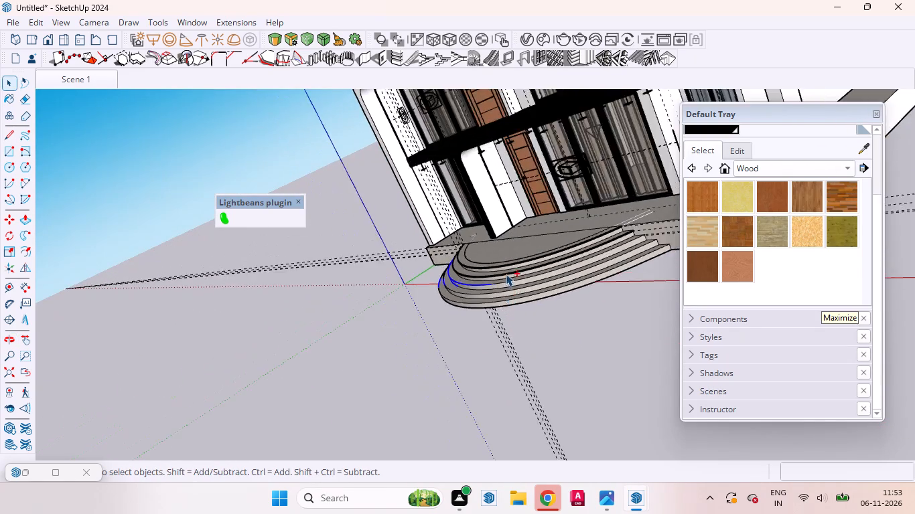
ctrl+scroll(506, 274, down, 4)
ctrl+scroll(588, 242, up, 20)
ctrl+scroll(588, 242, up, 2)
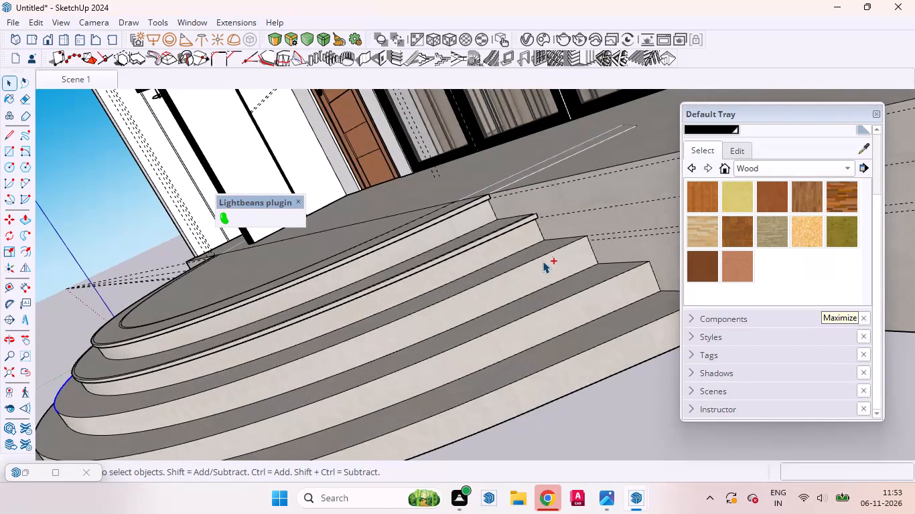
ctrl+click(540, 259)
ctrl+click(452, 298)
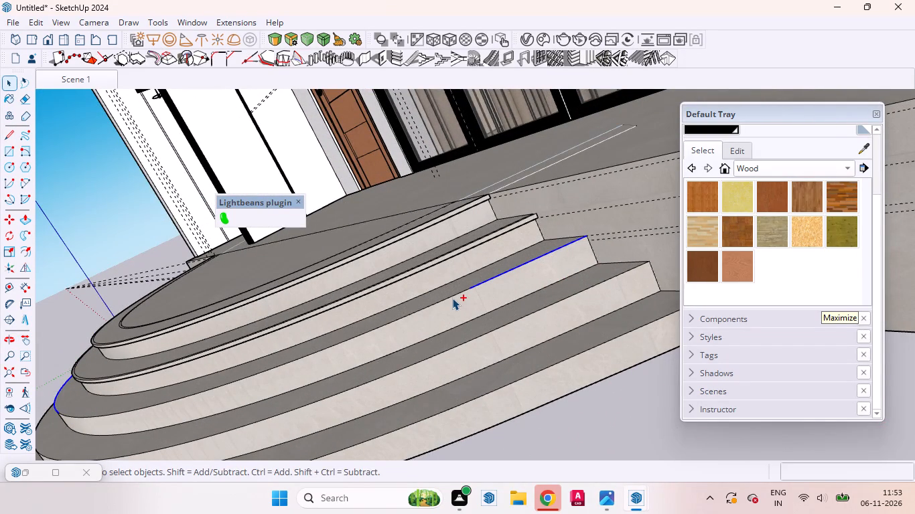
Extend the platform-wall end of the third step's edge selection with the adjoining segments towards the curve's middle.
ctrl+scroll(397, 318, up, 15)
ctrl+scroll(469, 384, down, 3)
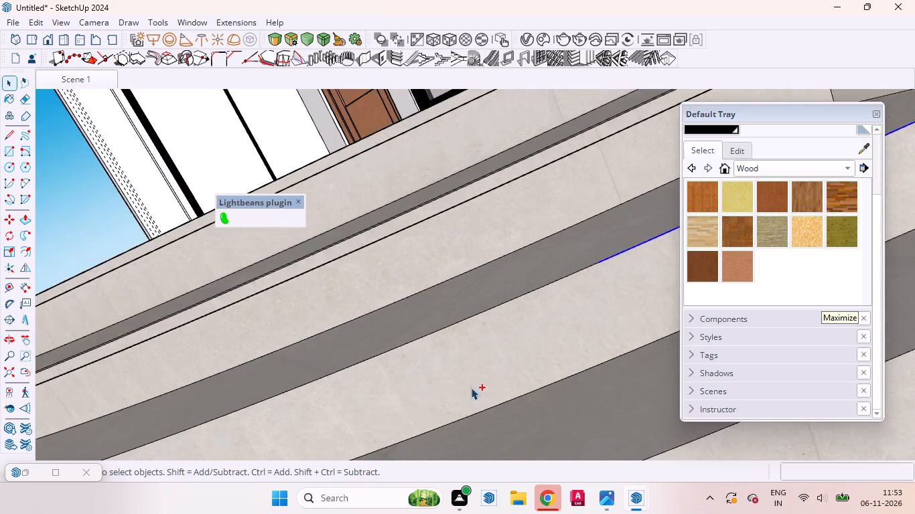
ctrl+scroll(471, 388, down, 14)
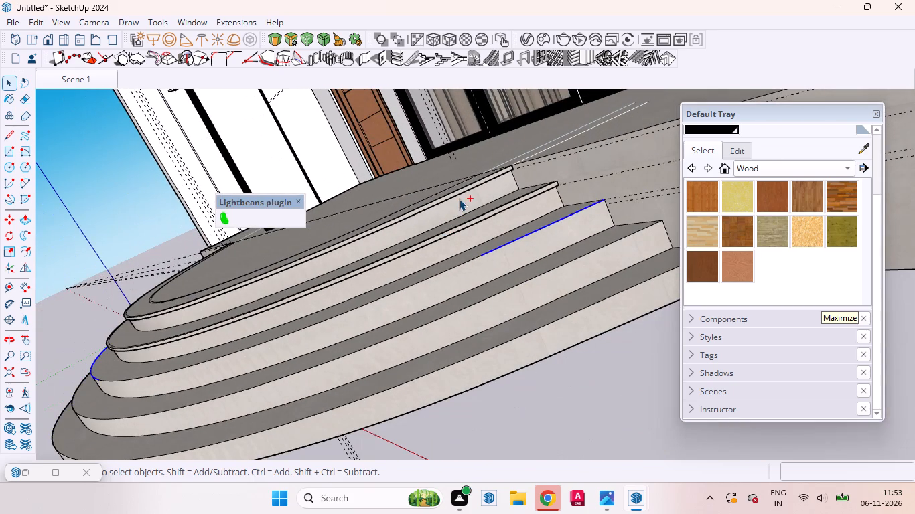
ctrl+scroll(451, 256, down, 9)
ctrl+middle_drag(521, 349, 352, 472)
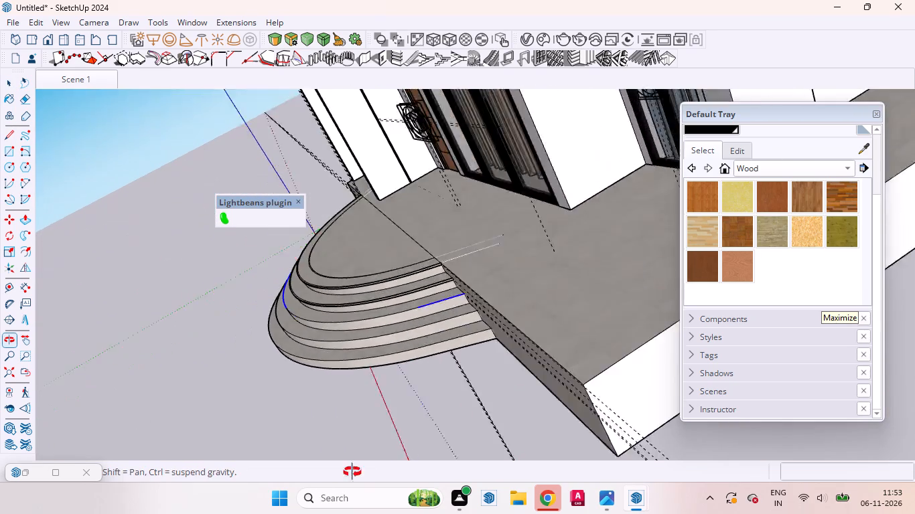
ctrl+middle_drag(352, 472, 284, 509)
ctrl+scroll(357, 302, down, 16)
ctrl+scroll(468, 258, down, 8)
ctrl+scroll(565, 272, down, 5)
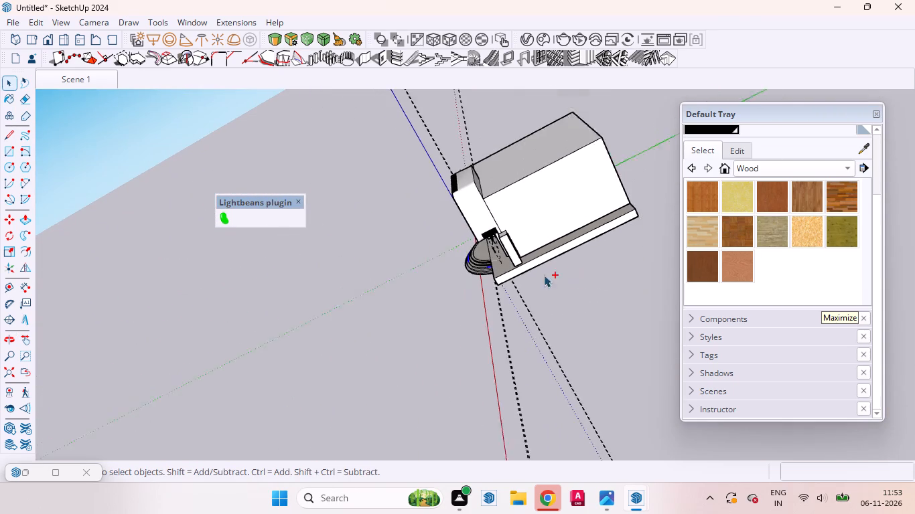
ctrl+middle_drag(391, 242, 561, 70)
ctrl+scroll(502, 247, up, 13)
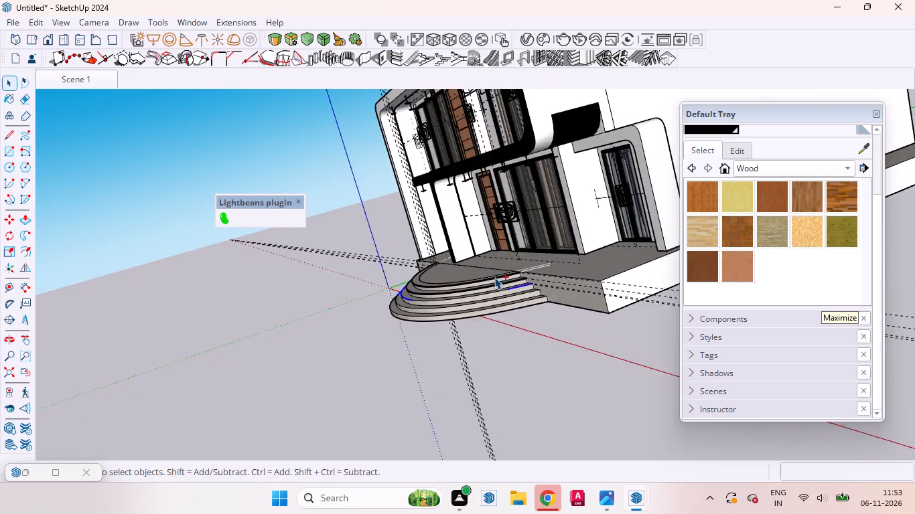
ctrl+scroll(494, 277, up, 19)
ctrl+scroll(492, 312, down, 7)
ctrl+middle_drag(492, 323, 503, 310)
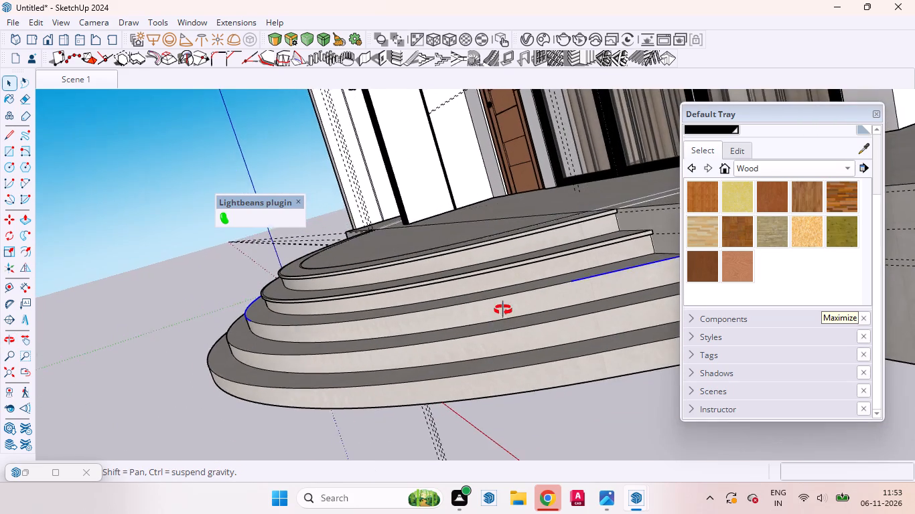
ctrl+middle_drag(503, 310, 399, 387)
ctrl+scroll(537, 325, down, 8)
ctrl+middle_drag(513, 182, 557, 113)
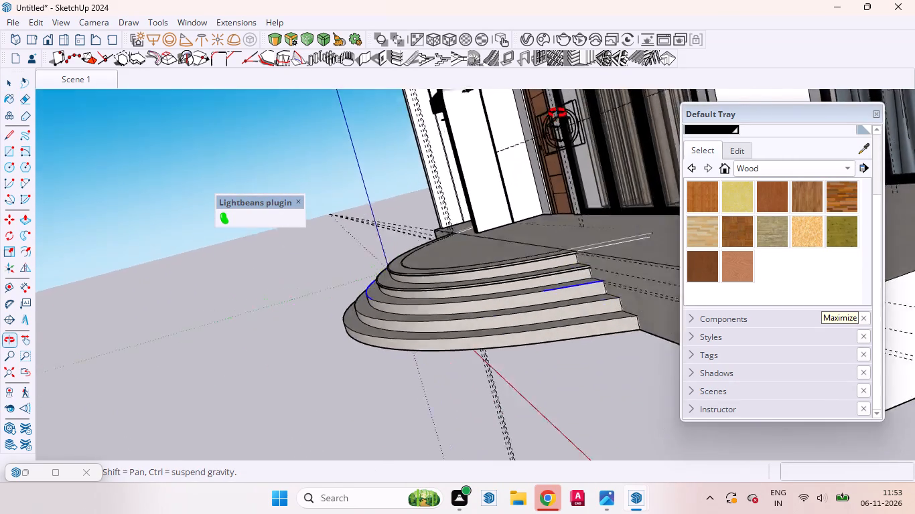
ctrl+middle_drag(557, 113, 630, 196)
ctrl+scroll(531, 203, down, 6)
ctrl+middle_drag(491, 199, 600, 140)
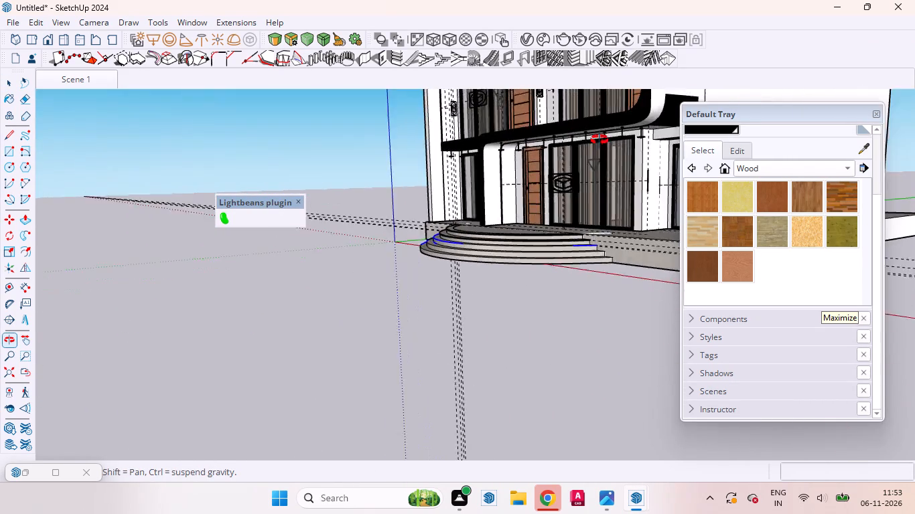
ctrl+middle_drag(600, 140, 619, 245)
ctrl+scroll(584, 348, up, 20)
ctrl+scroll(584, 348, up, 2)
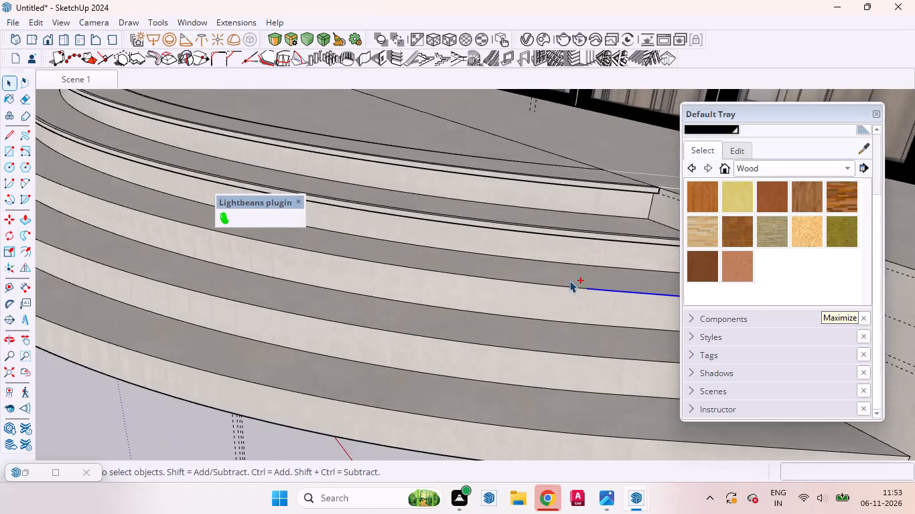
ctrl+scroll(562, 286, up, 4)
ctrl+scroll(431, 310, down, 5)
ctrl+scroll(433, 308, up, 9)
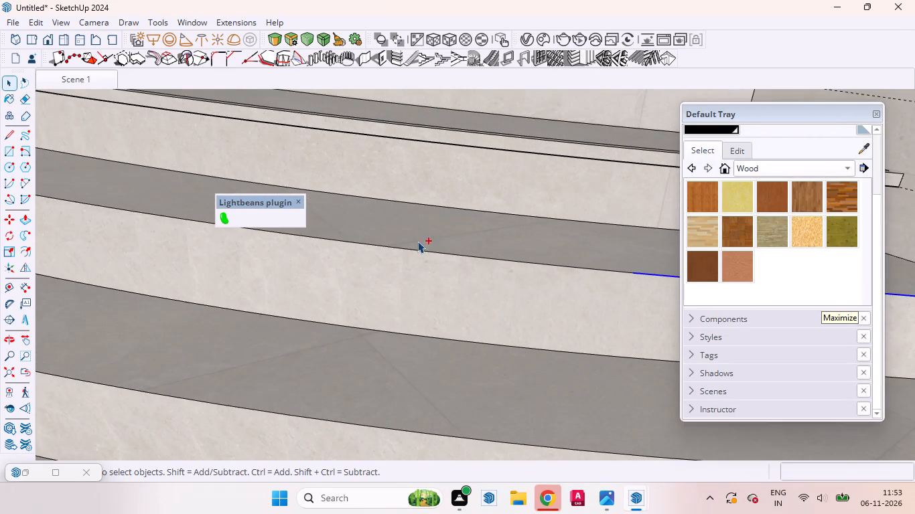
ctrl+drag(414, 234, 648, 295)
ctrl+scroll(602, 305, down, 4)
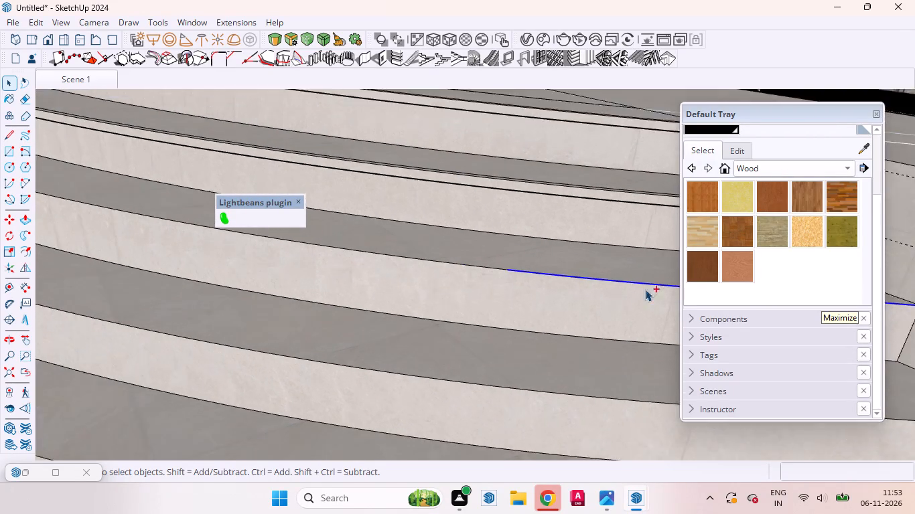
Select more of the third step's top front edge towards the middle and add the skipped segments up to the selected part.
ctrl+scroll(645, 289, down, 13)
ctrl+scroll(527, 276, up, 10)
ctrl+drag(488, 265, 537, 290)
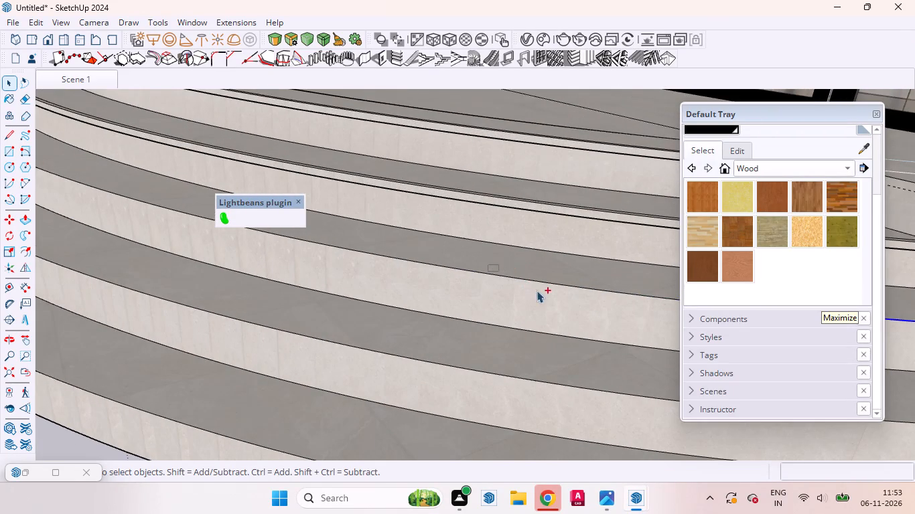
ctrl+drag(537, 290, 572, 298)
ctrl+scroll(441, 287, down, 5)
ctrl+scroll(557, 283, up, 4)
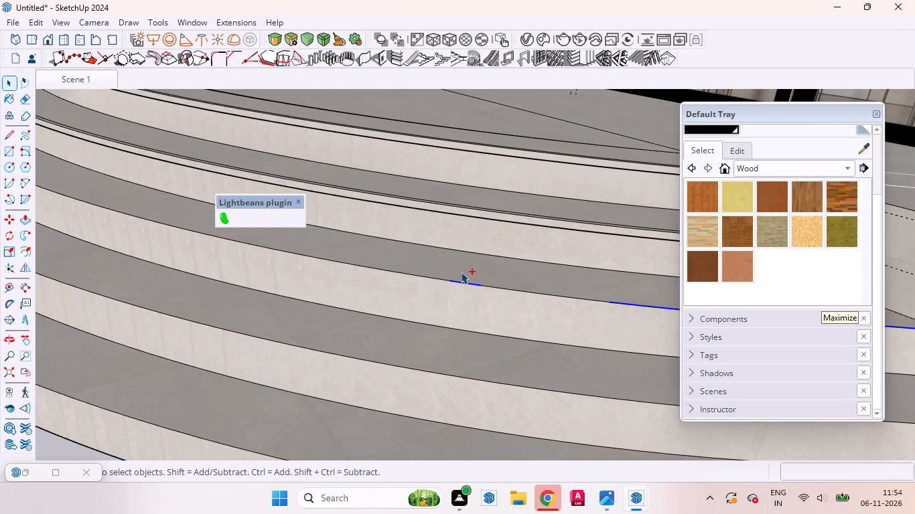
ctrl+drag(468, 270, 600, 312)
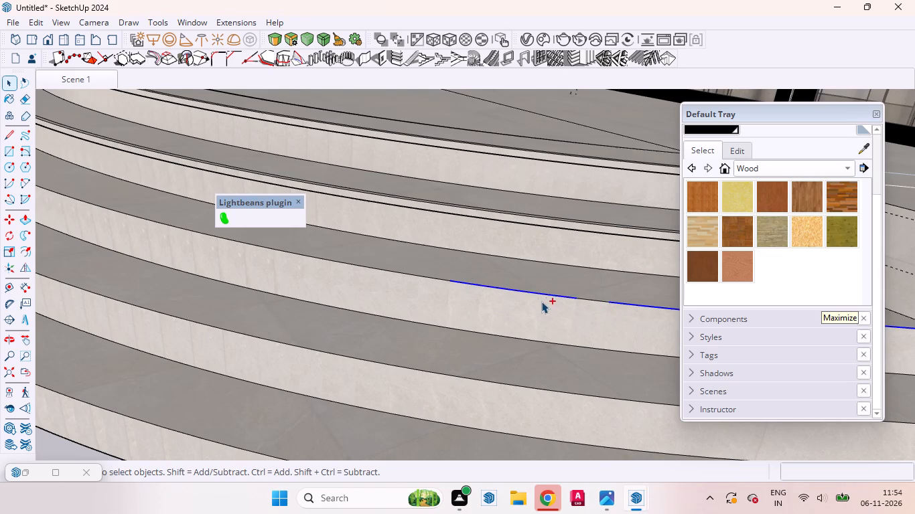
ctrl+drag(540, 285, 629, 314)
Extend the third step's top front edge selection from its platform-wall part with the adjoining segments towards the curve's middle.
ctrl+drag(332, 245, 380, 282)
ctrl+drag(380, 282, 379, 282)
ctrl+drag(371, 252, 411, 277)
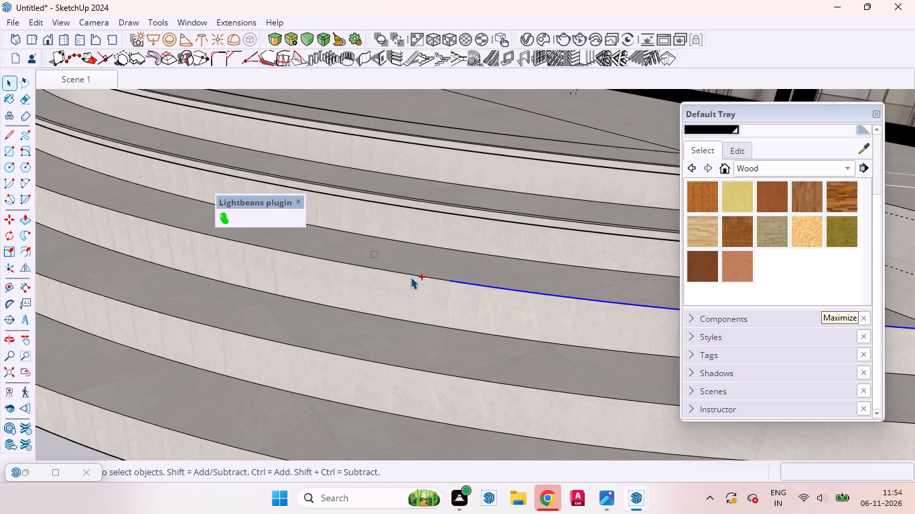
ctrl+drag(411, 277, 451, 292)
ctrl+drag(350, 253, 398, 289)
ctrl+scroll(477, 325, down, 12)
ctrl+scroll(492, 337, up, 1)
ctrl+scroll(492, 337, down, 1)
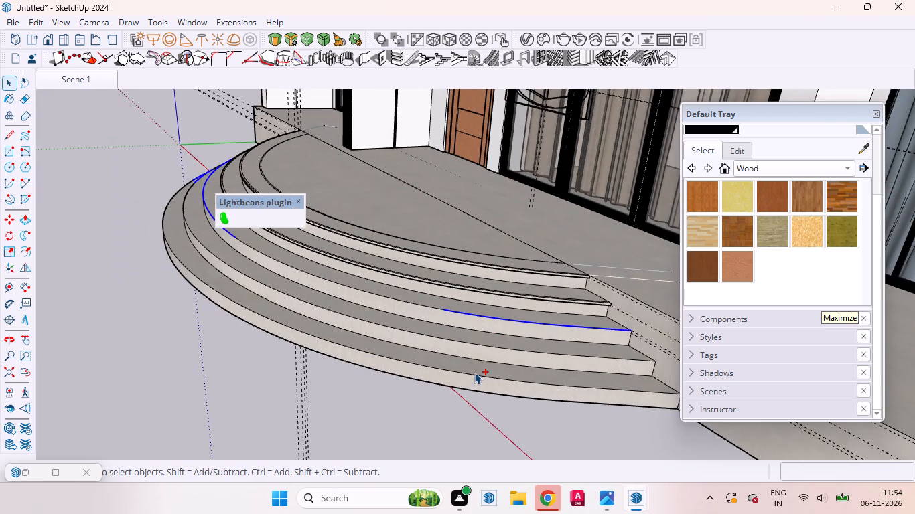
ctrl+middle_drag(477, 399, 709, 421)
ctrl+scroll(574, 348, up, 15)
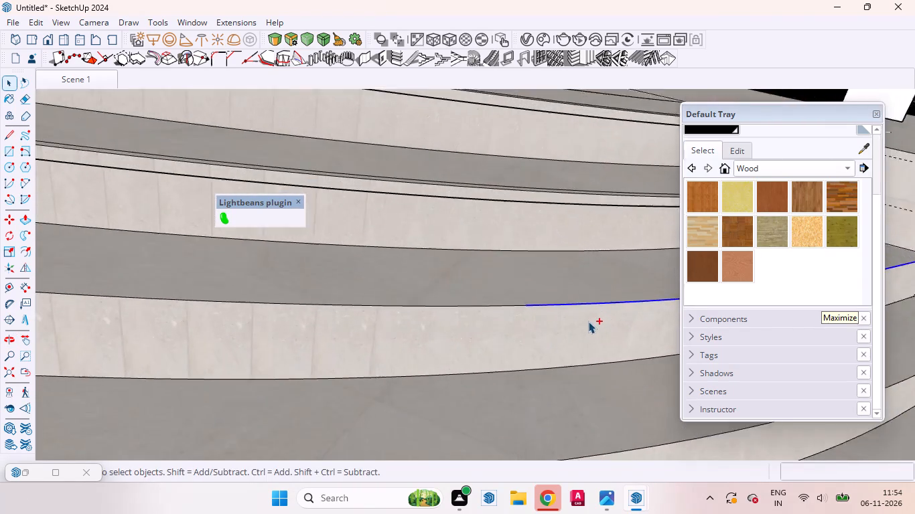
ctrl+scroll(588, 321, up, 9)
ctrl+drag(98, 255, 499, 325)
ctrl+scroll(506, 333, down, 12)
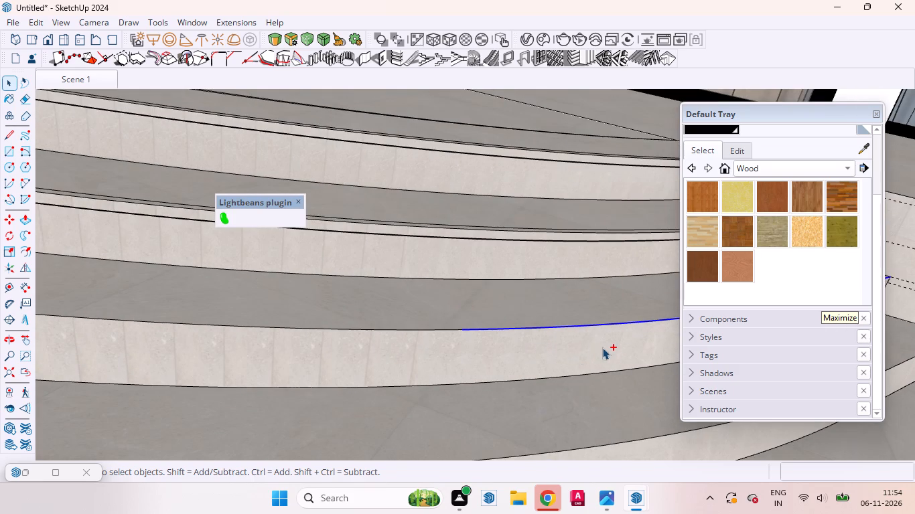
Add further consecutive segments of the third step's top front edge, continuing from the platform-wall part into the unselected gap.
ctrl+drag(260, 300, 492, 333)
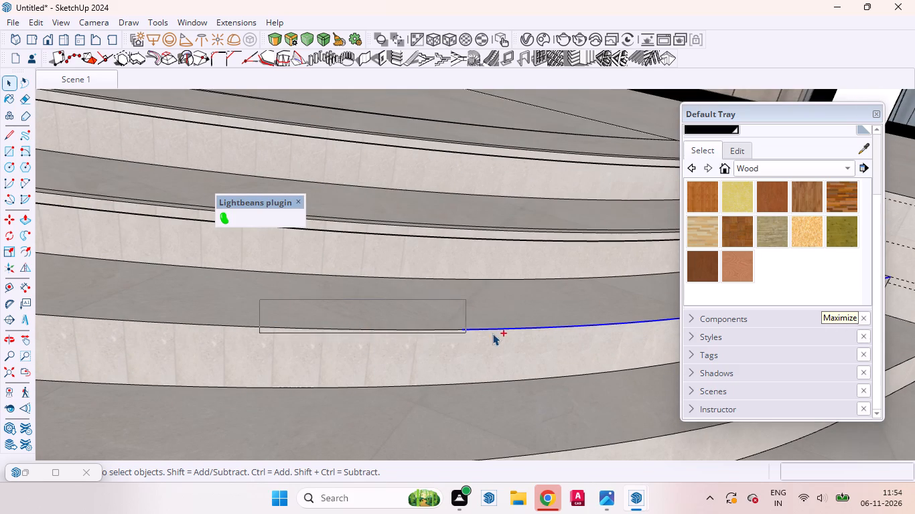
ctrl+drag(492, 333, 513, 337)
ctrl+scroll(664, 327, down, 3)
ctrl+scroll(725, 319, up, 1)
ctrl+scroll(725, 319, down, 3)
ctrl+scroll(509, 317, down, 10)
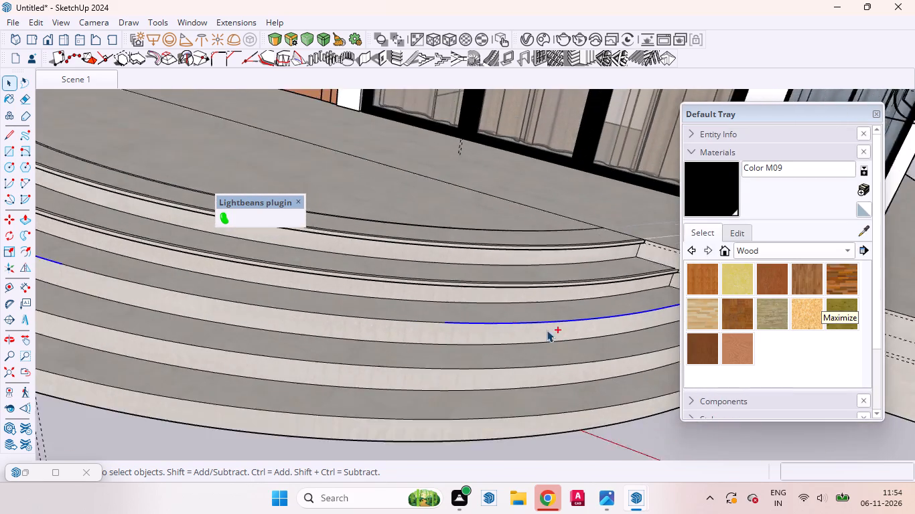
ctrl+scroll(432, 329, up, 11)
ctrl+drag(274, 279, 475, 319)
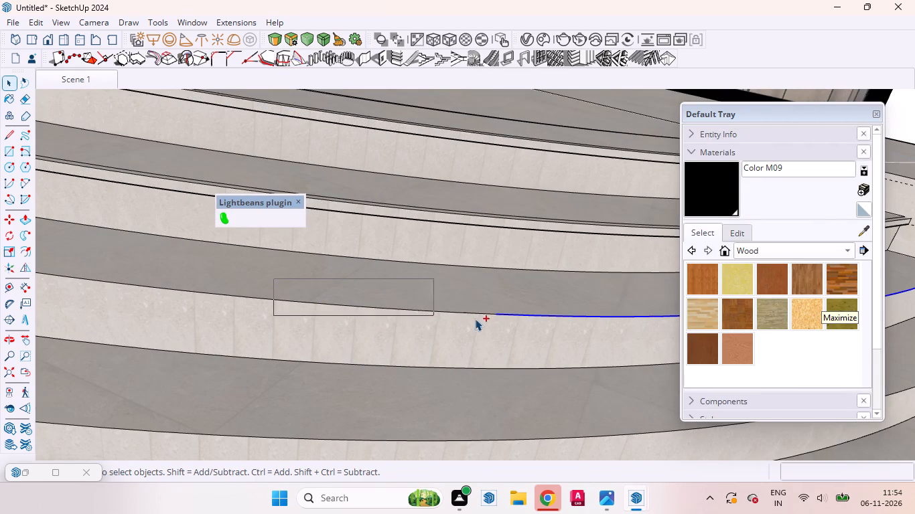
ctrl+drag(475, 319, 553, 334)
ctrl+scroll(522, 309, down, 9)
ctrl+scroll(597, 307, up, 1)
ctrl+scroll(597, 308, down, 2)
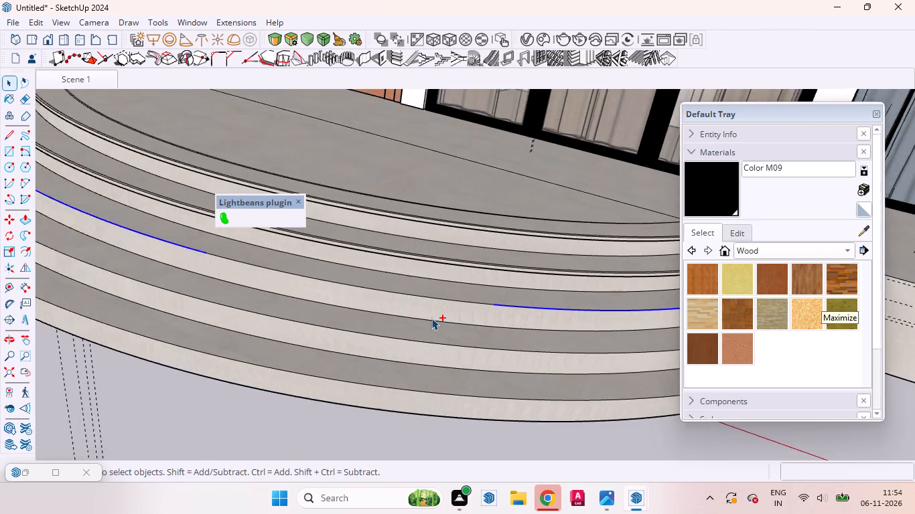
Select the third step's top front edge segments across the middle of the curve, towards the part already selected at the bend.
ctrl+scroll(402, 309, up, 10)
ctrl+drag(285, 275, 463, 316)
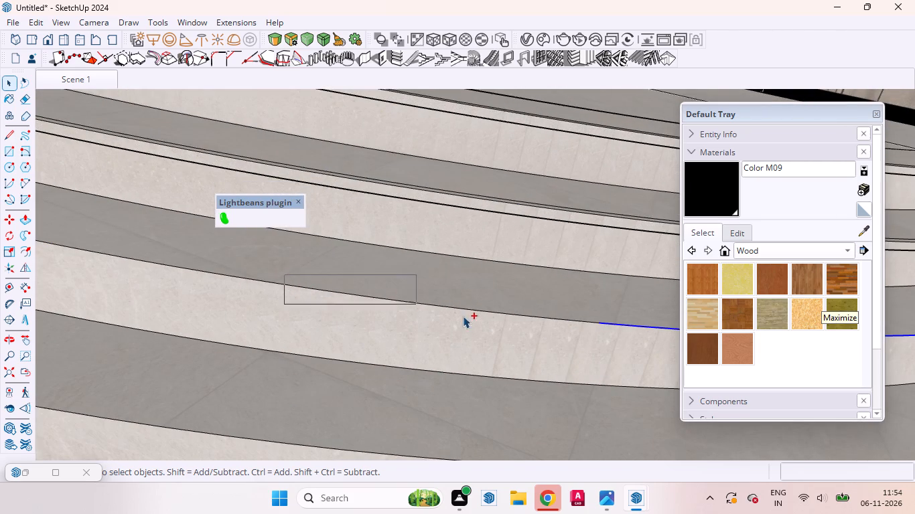
ctrl+drag(463, 316, 587, 339)
ctrl+drag(525, 305, 680, 334)
ctrl+scroll(502, 347, down, 5)
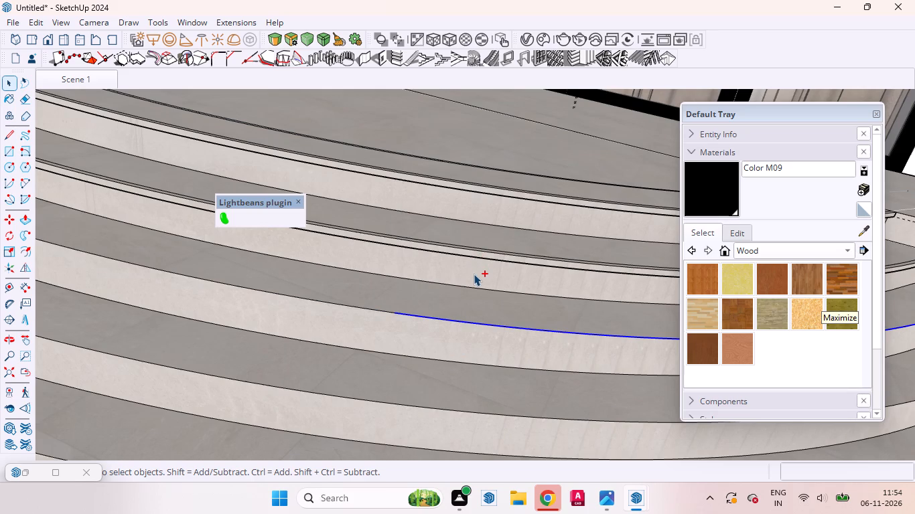
ctrl+scroll(474, 292, down, 5)
ctrl+scroll(479, 357, down, 2)
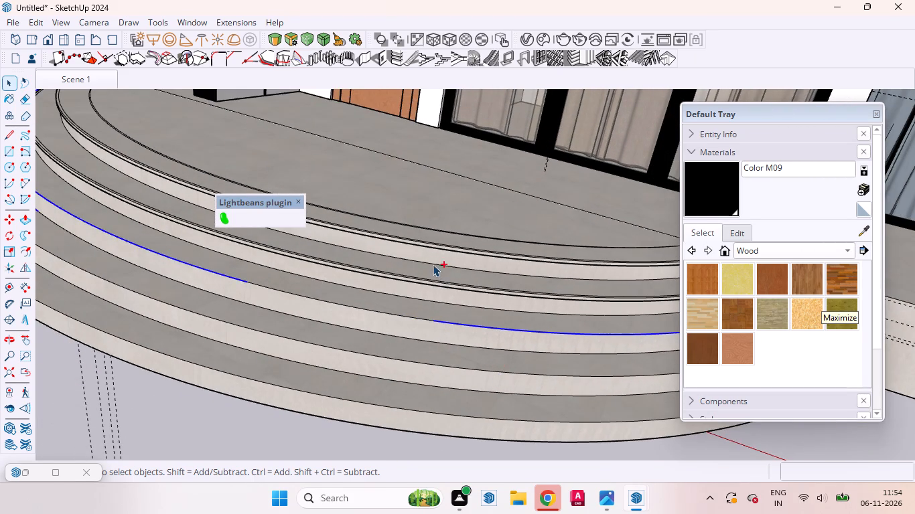
ctrl+scroll(433, 261, up, 6)
ctrl+scroll(427, 345, down, 1)
ctrl+scroll(427, 345, up, 4)
ctrl+drag(198, 321, 212, 335)
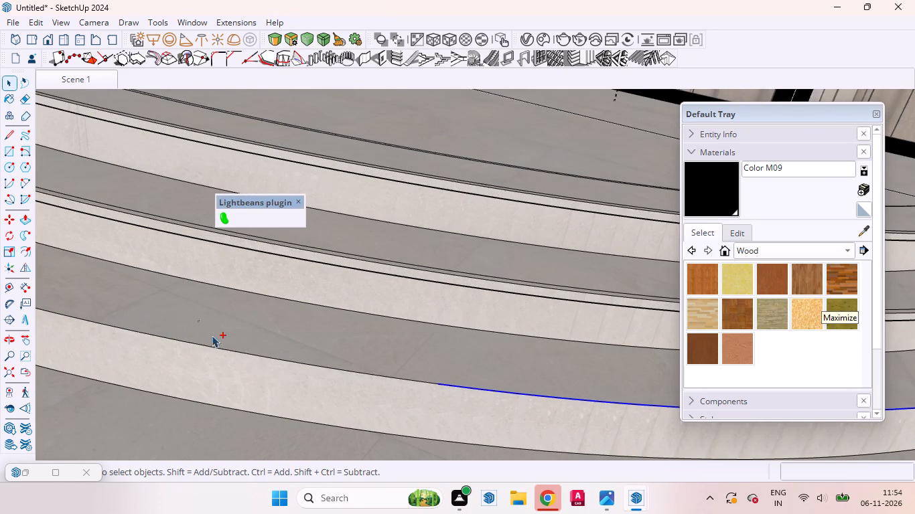
ctrl+drag(212, 335, 340, 375)
ctrl+drag(310, 349, 441, 389)
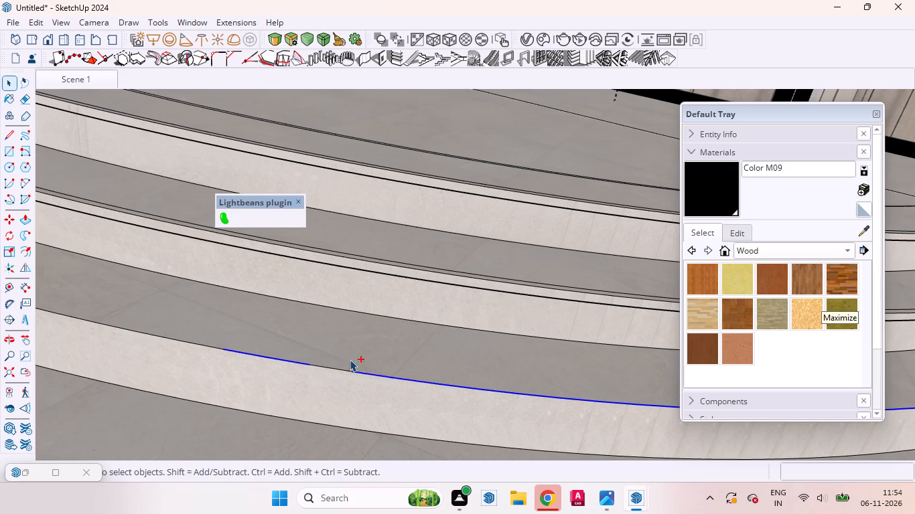
ctrl+drag(303, 349, 419, 404)
ctrl+scroll(449, 388, down, 9)
Close the remaining gap in the third step's top front edge selection, working from the bend side to the platform-wall part.
ctrl+scroll(291, 396, up, 5)
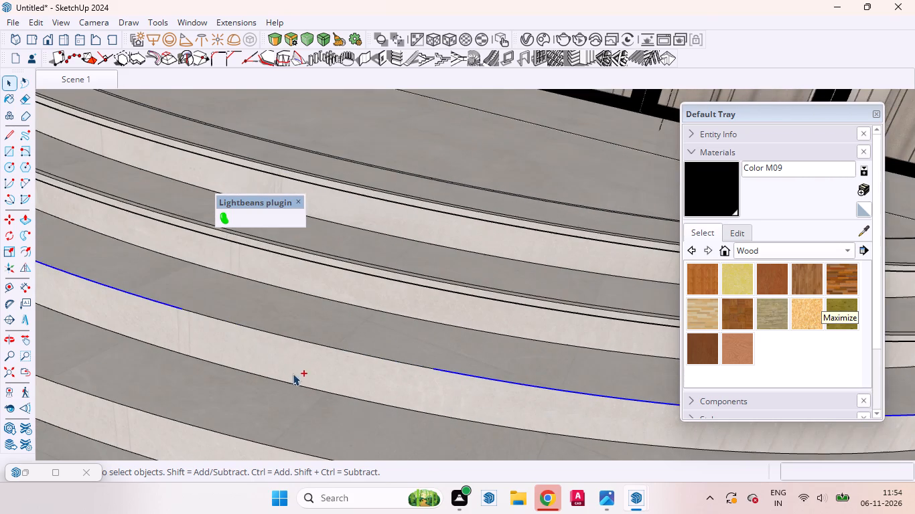
ctrl+drag(168, 290, 243, 341)
ctrl+drag(186, 296, 296, 350)
ctrl+drag(241, 314, 358, 367)
ctrl+drag(298, 339, 394, 367)
ctrl+drag(344, 341, 480, 373)
ctrl+scroll(465, 383, down, 18)
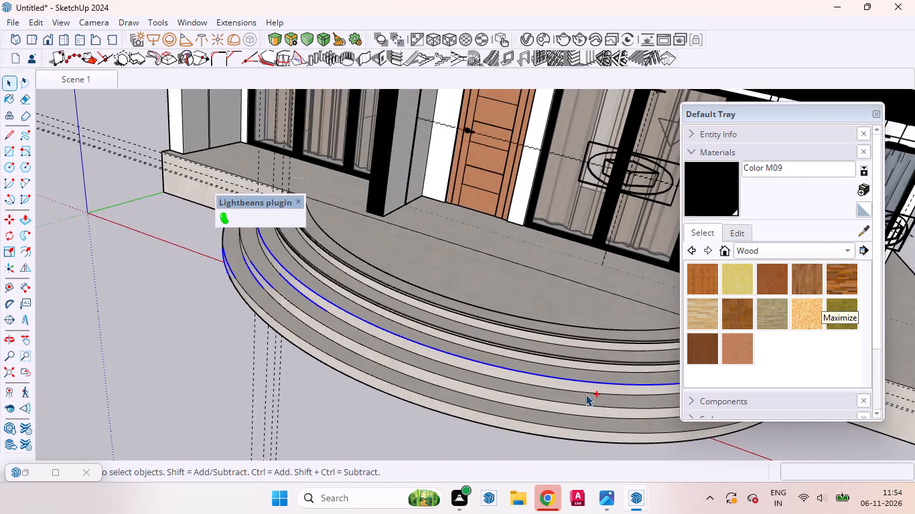
Remove stray edge segments on the steps below the third step from the selection.
ctrl+scroll(585, 394, down, 4)
ctrl+scroll(340, 300, up, 5)
ctrl+middle_drag(397, 359, 588, 410)
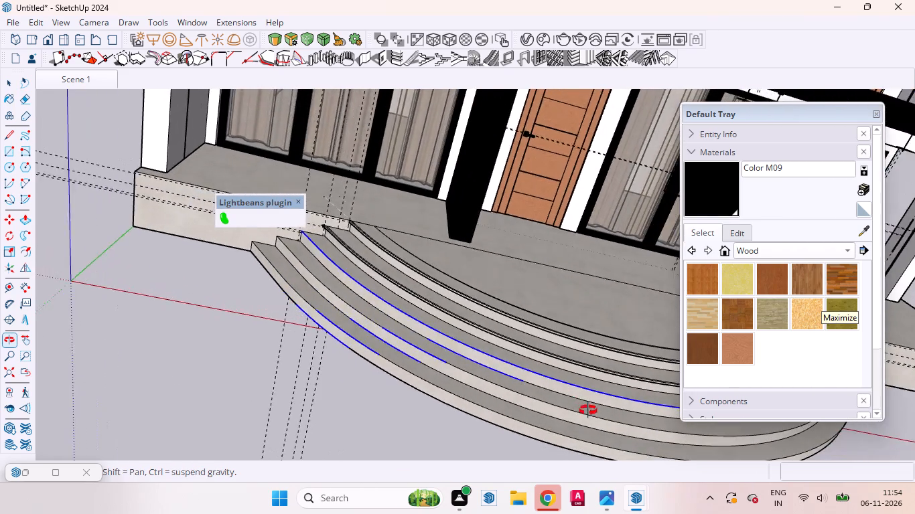
ctrl+middle_drag(588, 410, 589, 440)
ctrl+scroll(380, 302, down, 5)
ctrl+scroll(332, 266, down, 5)
ctrl+middle_drag(413, 347, 511, 312)
ctrl+scroll(437, 347, up, 1)
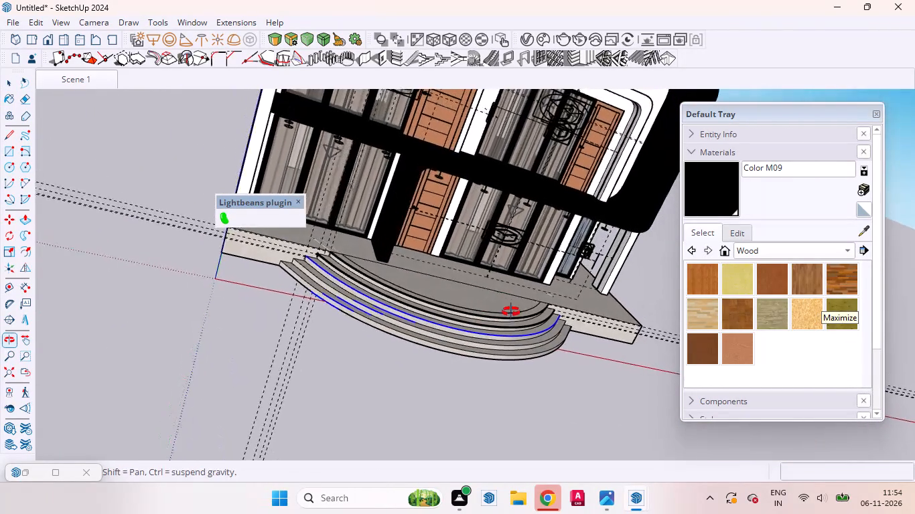
ctrl+middle_drag(511, 312, 511, 313)
ctrl+scroll(406, 310, up, 14)
scroll(342, 371, down, 3)
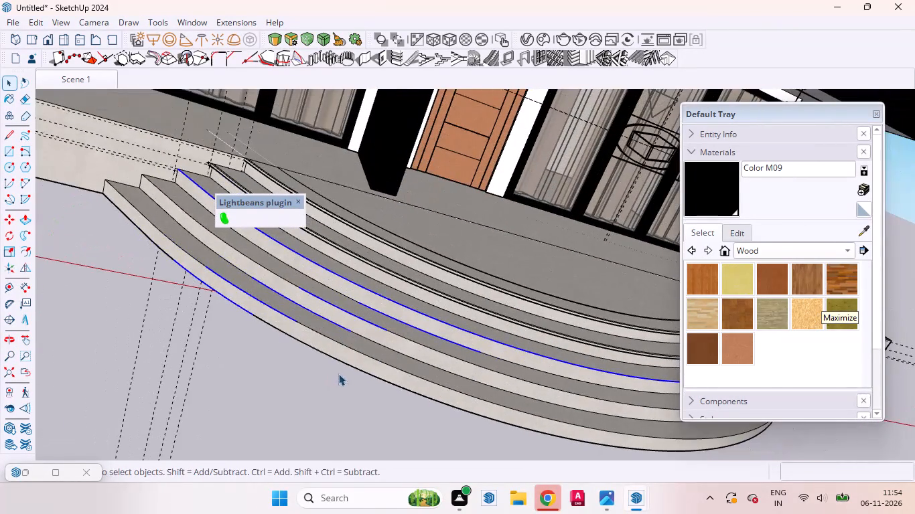
shift+scroll(366, 438, down, 3)
shift+scroll(311, 346, up, 17)
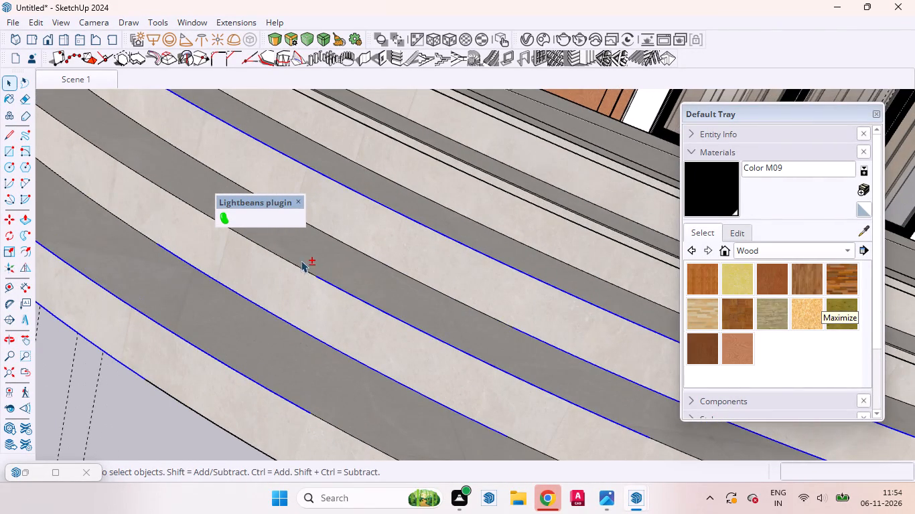
shift+drag(315, 280, 350, 327)
shift+click(336, 287)
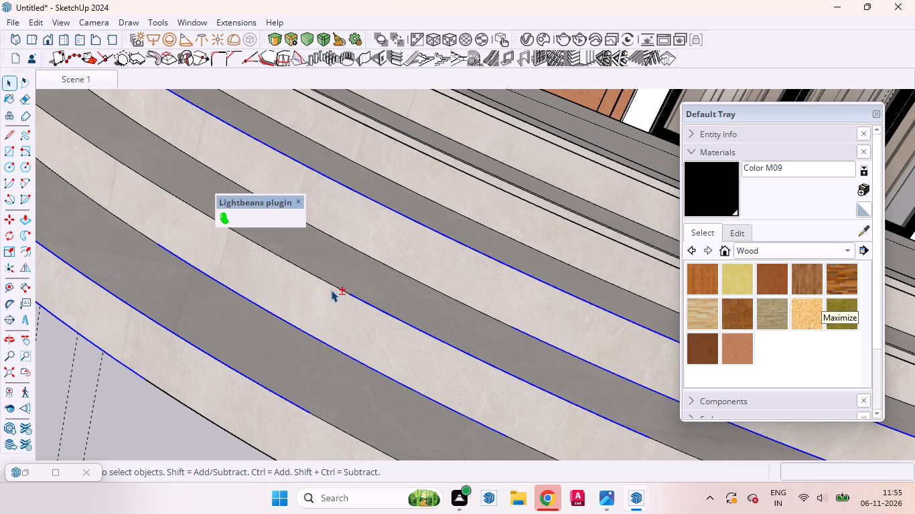
shift+click(291, 330)
Toggle groups of stray segments along the two lowest steps and deselect the picked lowest tread face and its edge segments.
shift+drag(119, 221, 393, 418)
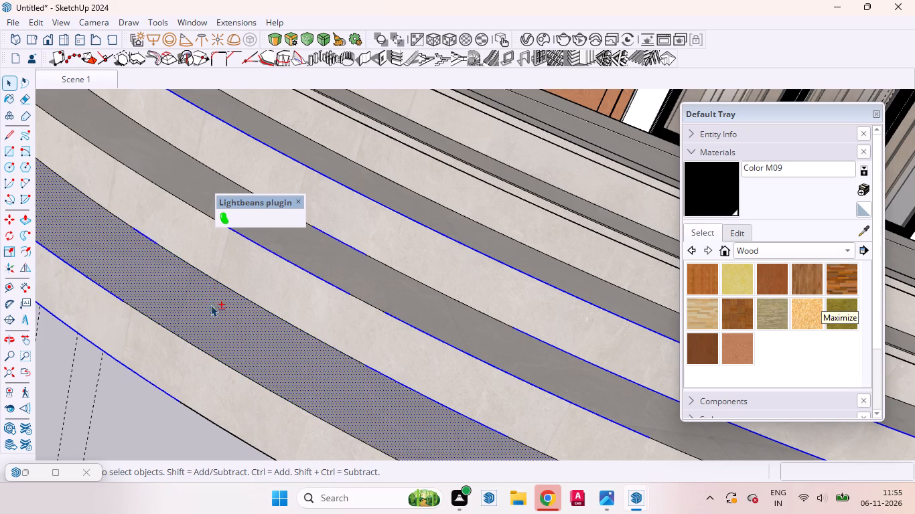
shift+drag(94, 211, 209, 290)
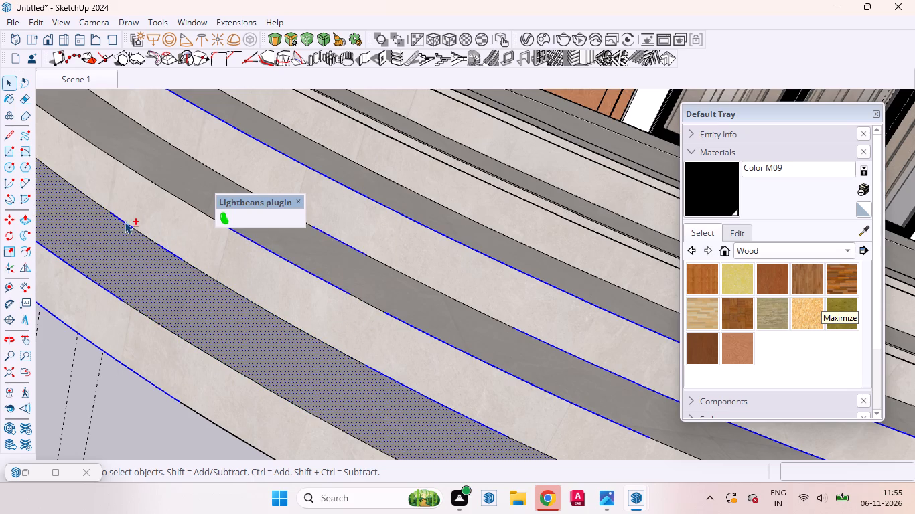
shift+click(124, 222)
shift+click(168, 248)
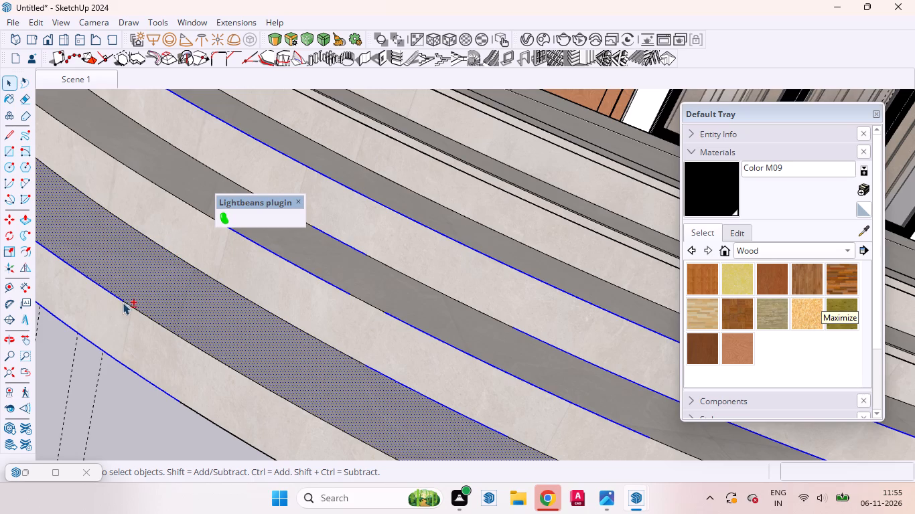
shift+click(117, 296)
shift+click(157, 283)
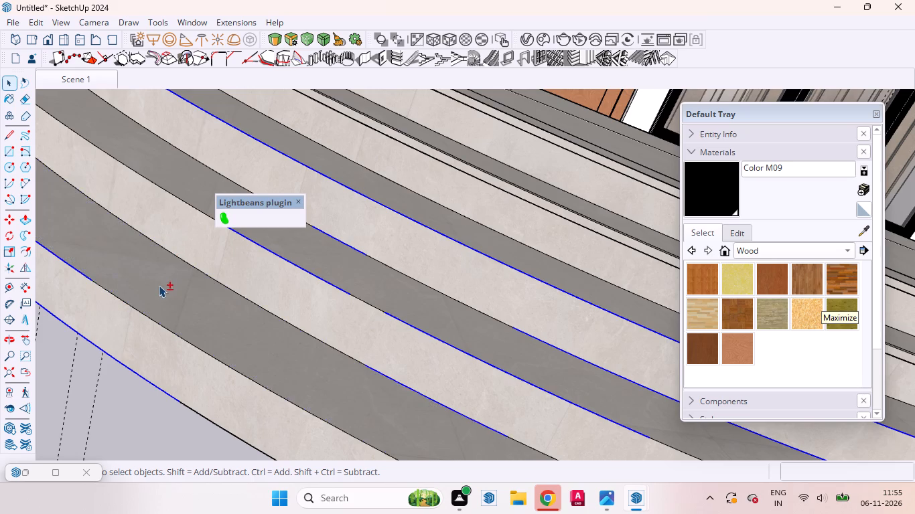
shift+scroll(150, 290, down, 9)
shift+scroll(287, 361, up, 4)
shift+click(285, 333)
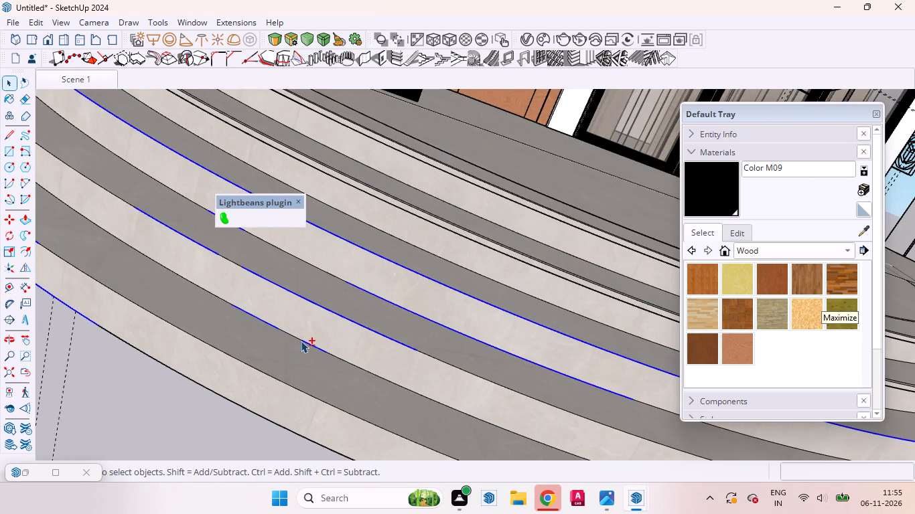
shift+click(315, 345)
shift+click(261, 321)
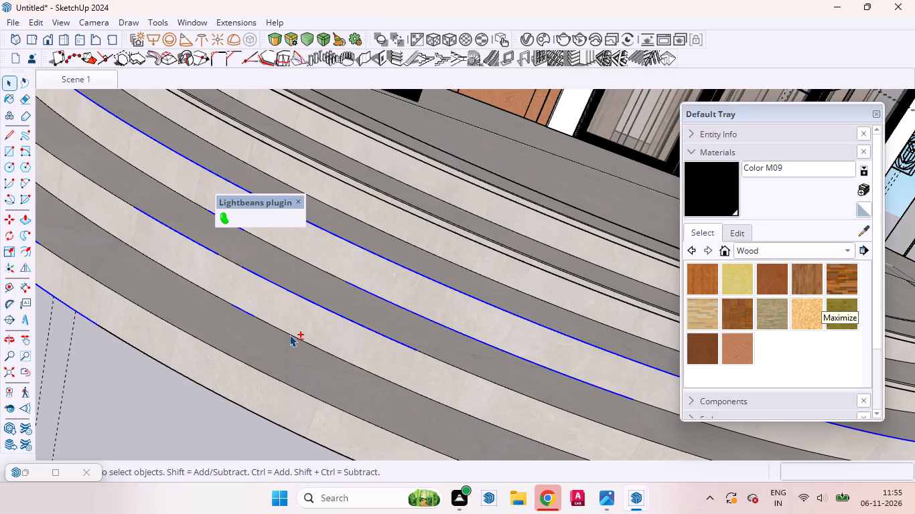
Deselect stray segments along the bottom edge of the third step's riser, keeping the step's top front edge selected.
shift+scroll(289, 335, down, 7)
shift+scroll(289, 335, up, 1)
shift+scroll(289, 335, down, 1)
shift+middle_drag(437, 367, 436, 330)
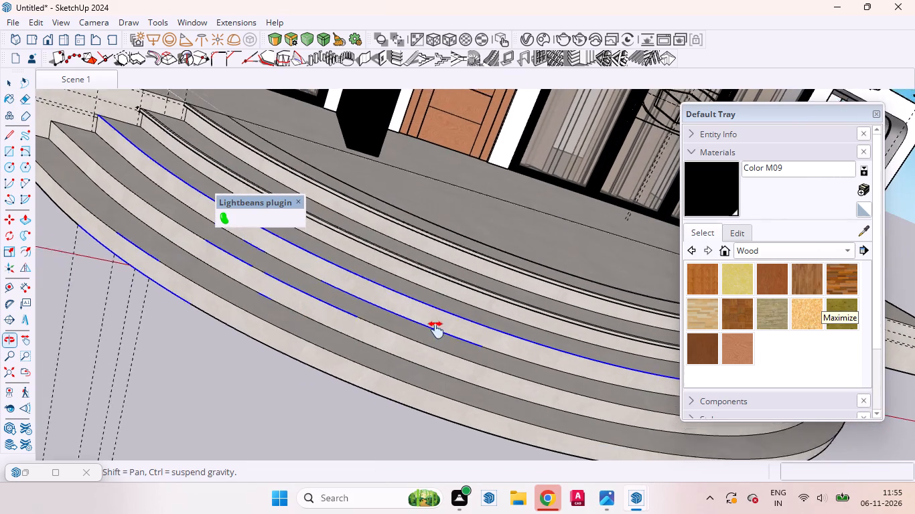
shift+middle_drag(436, 330, 351, 362)
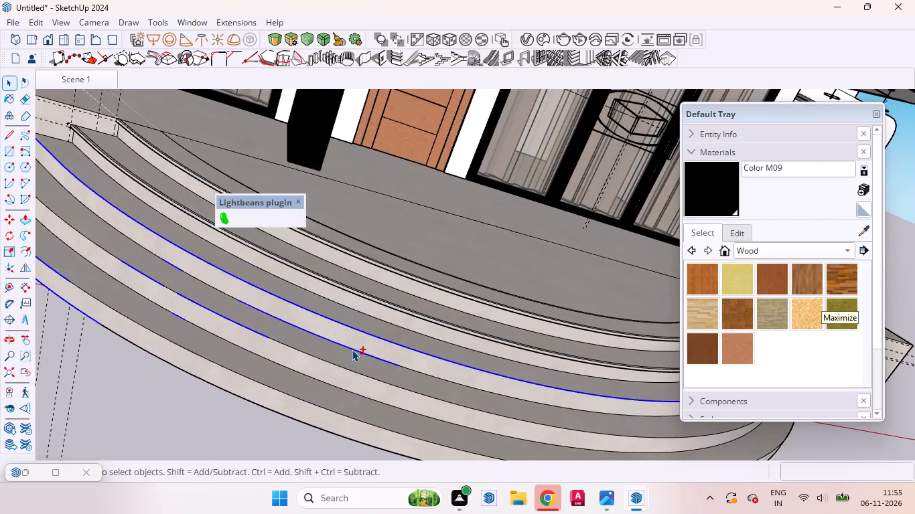
shift+click(352, 349)
shift+click(379, 361)
shift+click(369, 353)
shift+click(391, 363)
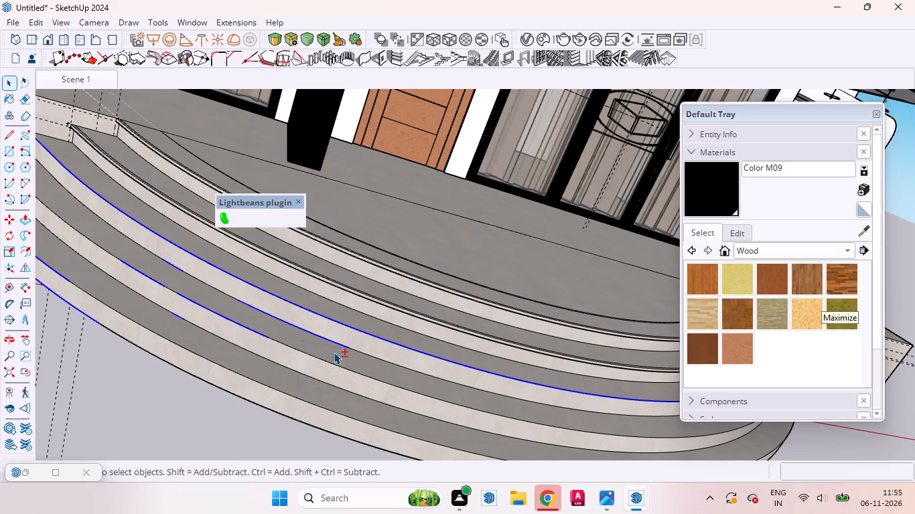
shift+scroll(147, 329, up, 4)
shift+scroll(160, 251, up, 8)
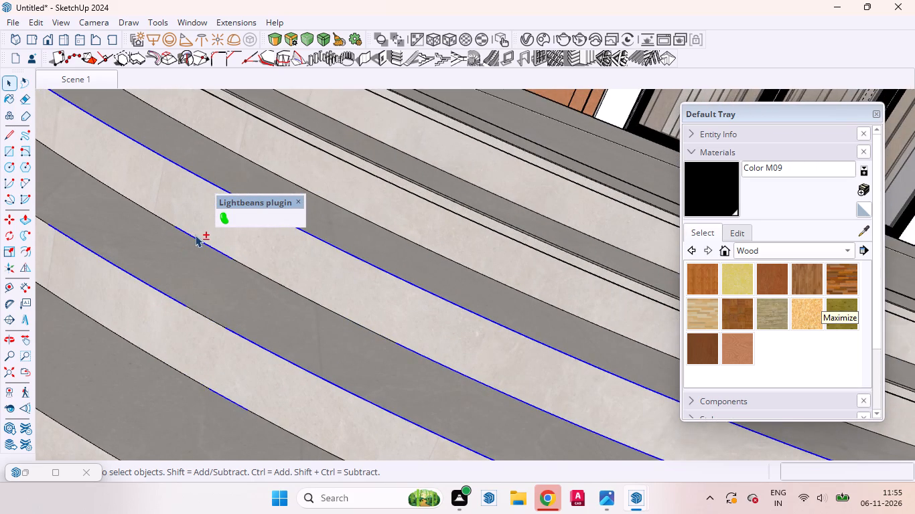
shift+click(195, 240)
shift+click(227, 254)
Deselect the remaining segments along the third step's riser base, including the second tread face picked along with them.
shift+scroll(210, 268, down, 5)
shift+click(349, 329)
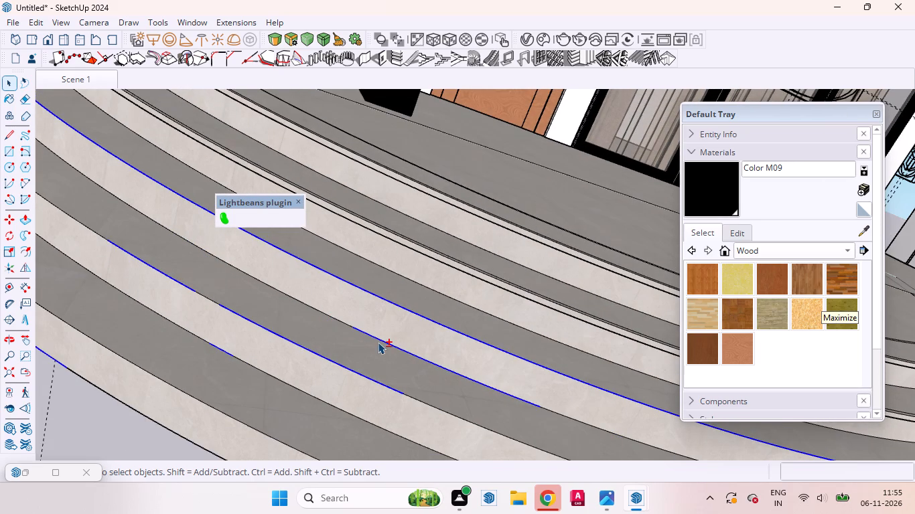
shift+click(378, 342)
shift+drag(411, 358, 419, 362)
shift+drag(433, 367, 455, 377)
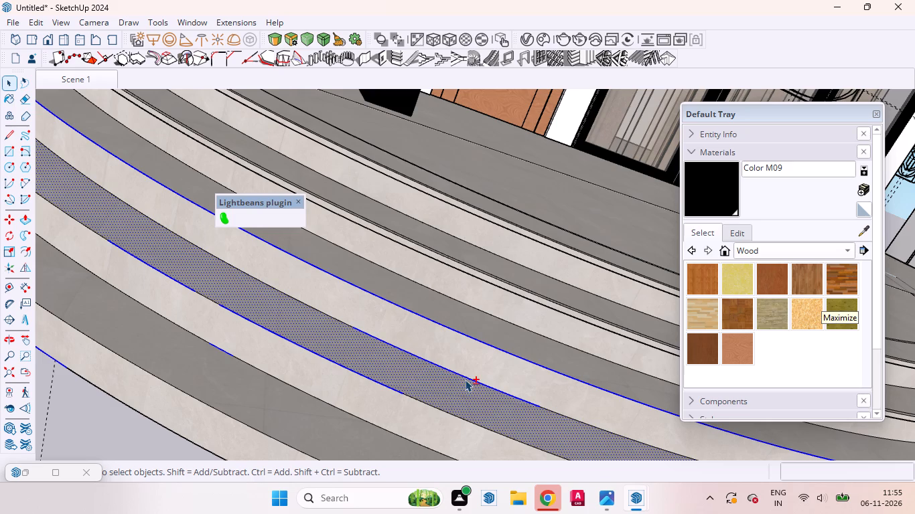
shift+click(465, 379)
shift+click(473, 381)
shift+click(505, 393)
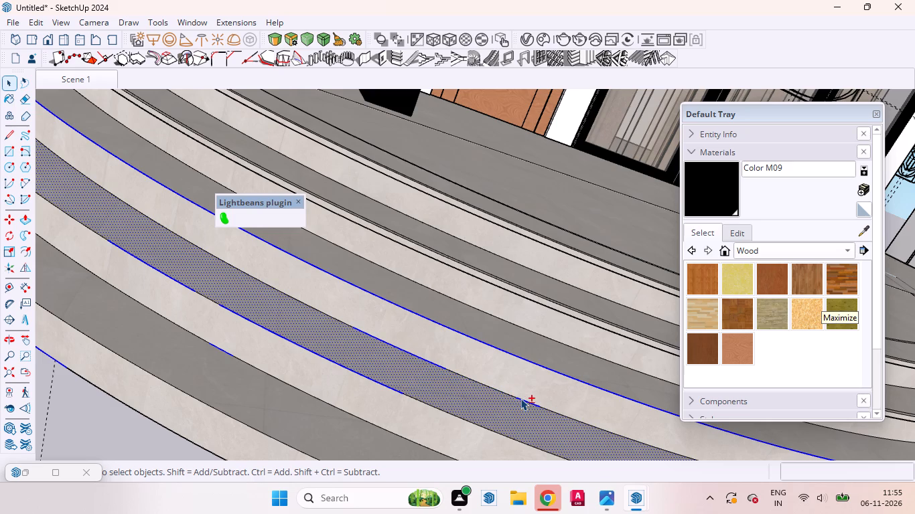
shift+click(522, 400)
shift+click(374, 361)
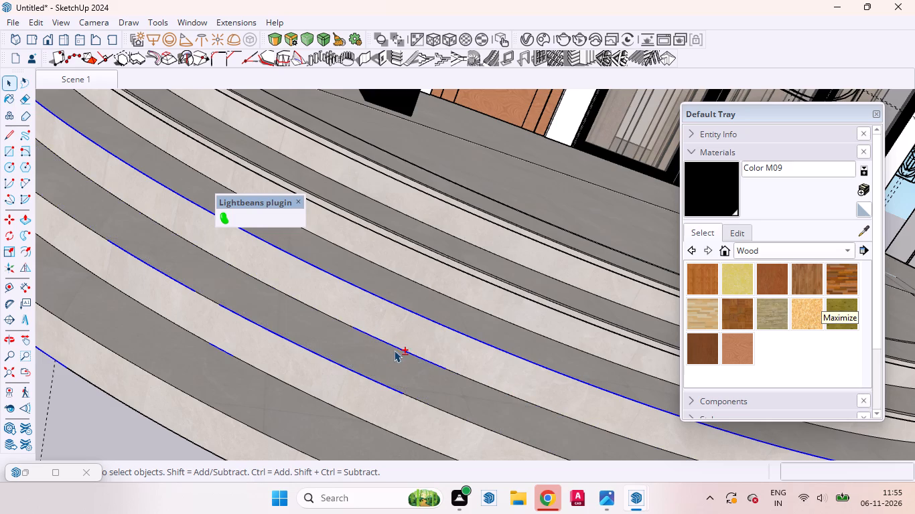
shift+click(398, 349)
shift+click(429, 361)
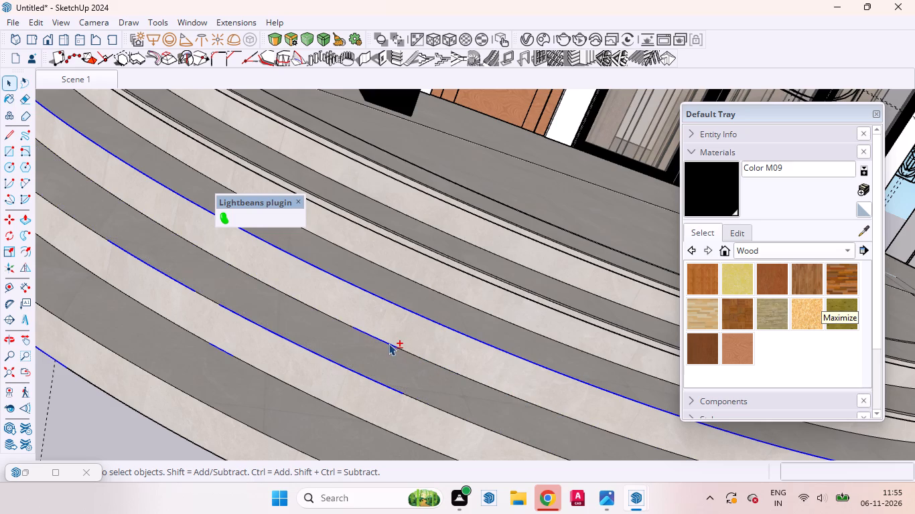
shift+click(389, 343)
shift+click(358, 331)
Deselect the stray segments along the second step's top front edge, working back towards the platform-wall end.
shift+click(362, 374)
shift+click(346, 367)
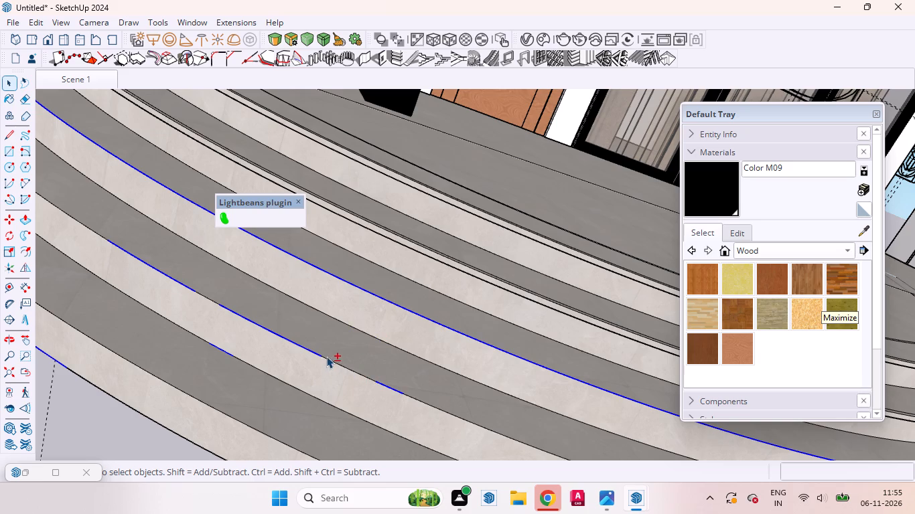
shift+click(326, 356)
shift+click(303, 346)
shift+click(330, 360)
shift+click(384, 387)
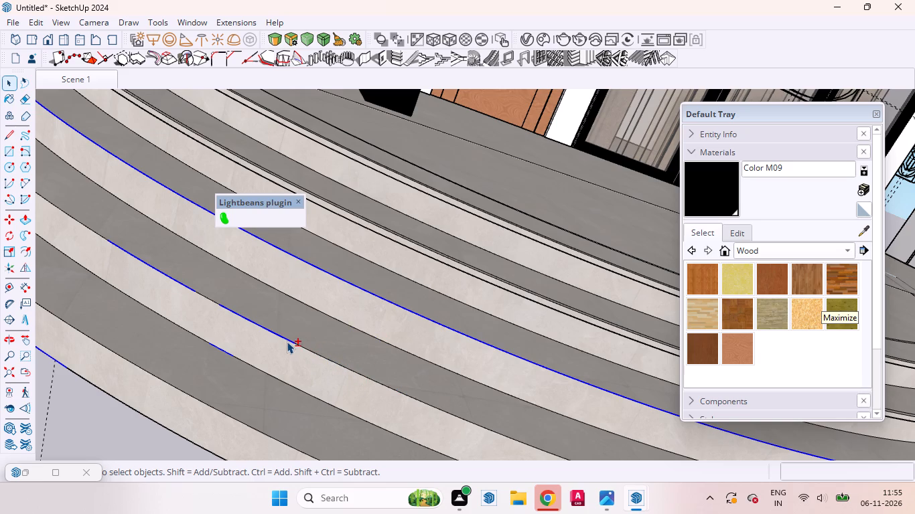
shift+click(287, 341)
shift+click(248, 323)
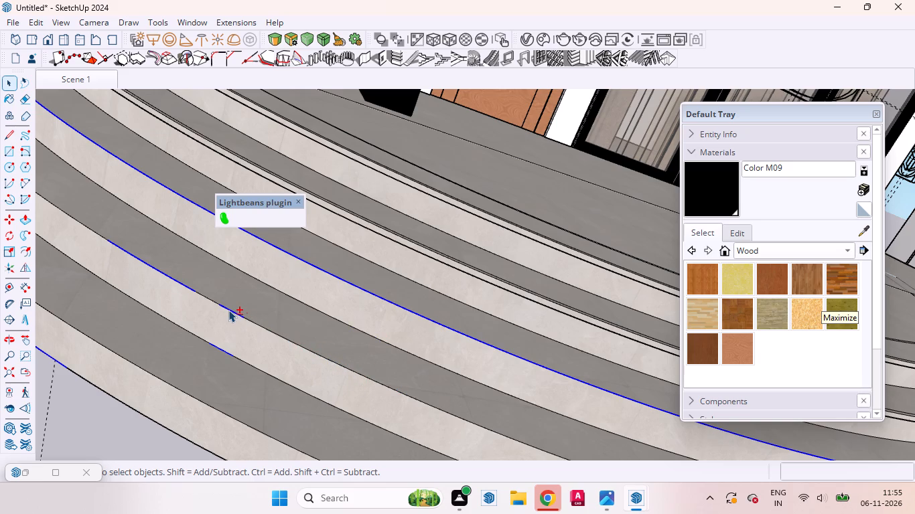
shift+click(228, 311)
shift+click(190, 287)
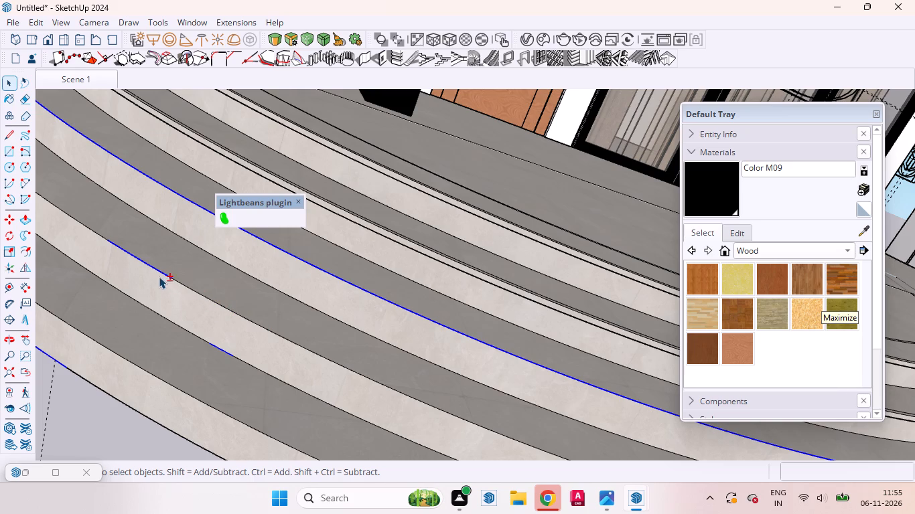
shift+click(157, 270)
shift+click(137, 258)
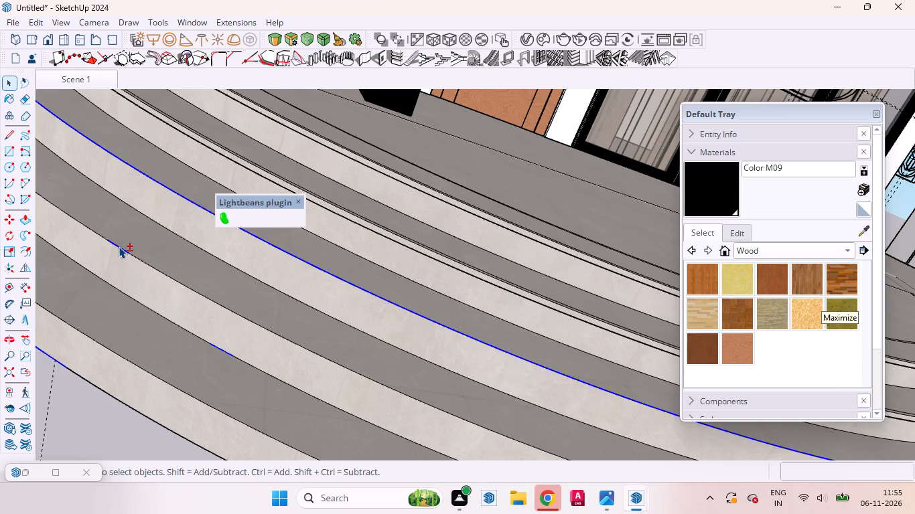
shift+click(119, 246)
Clear stray segments from the lowest tread's back edge, including those picked up while toggling edge groups on the lower steps.
shift+drag(196, 335, 245, 371)
shift+scroll(258, 375, down, 15)
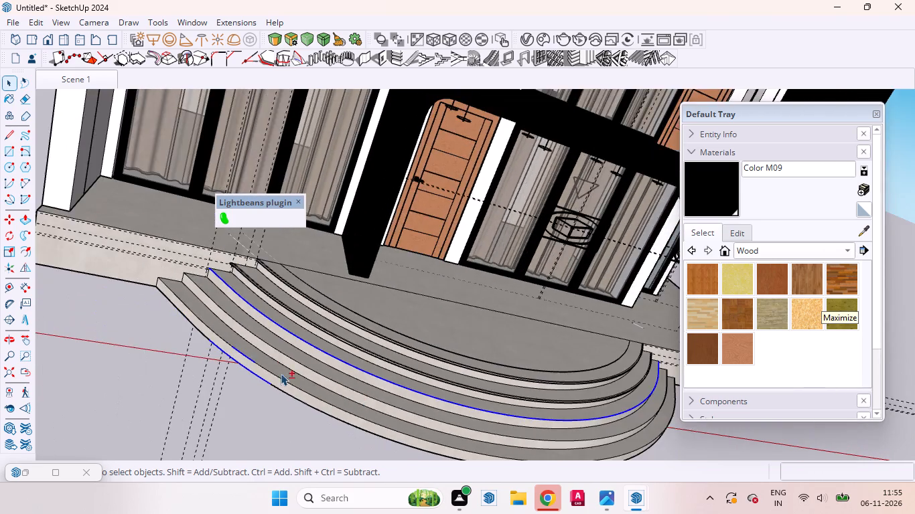
shift+scroll(248, 369, up, 9)
shift+drag(190, 298, 234, 348)
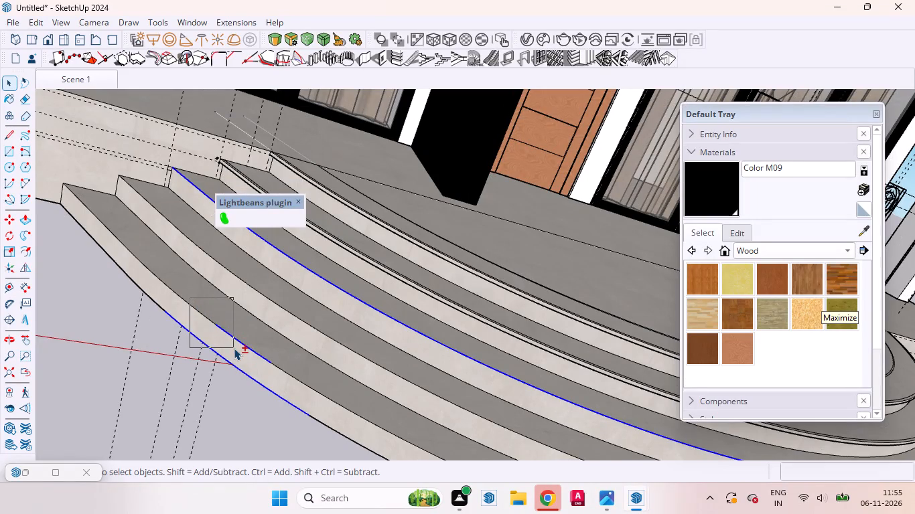
shift+drag(234, 348, 298, 392)
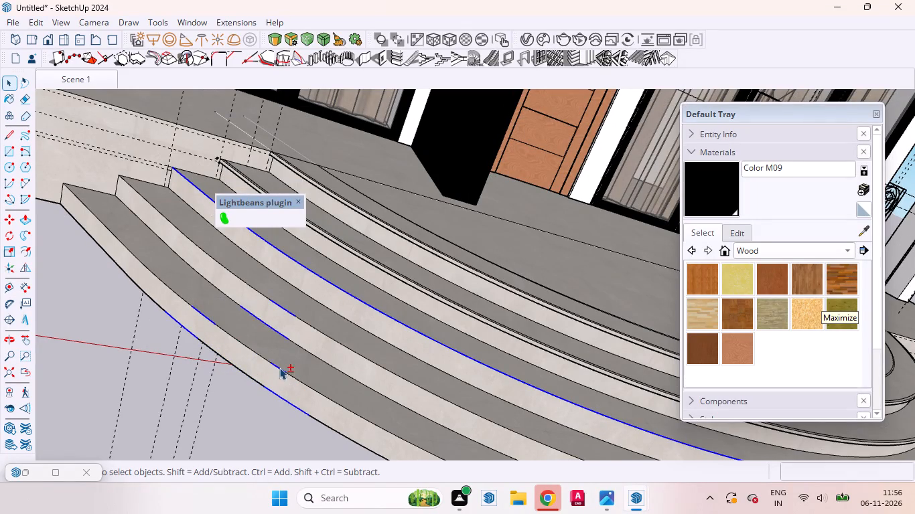
shift+drag(259, 293, 307, 336)
shift+drag(307, 336, 290, 327)
shift+drag(281, 301, 297, 333)
shift+drag(236, 303, 259, 327)
shift+drag(247, 301, 261, 327)
shift+drag(255, 315, 270, 333)
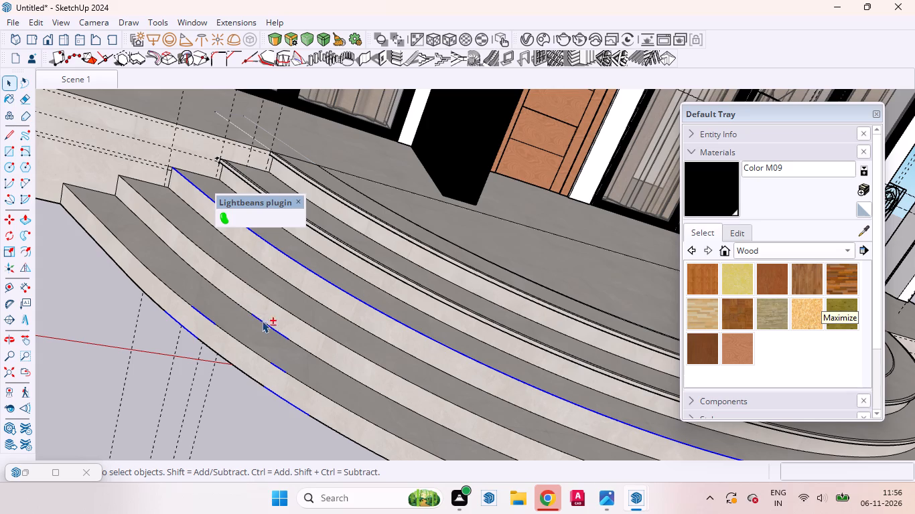
shift+drag(255, 311, 268, 335)
shift+click(281, 334)
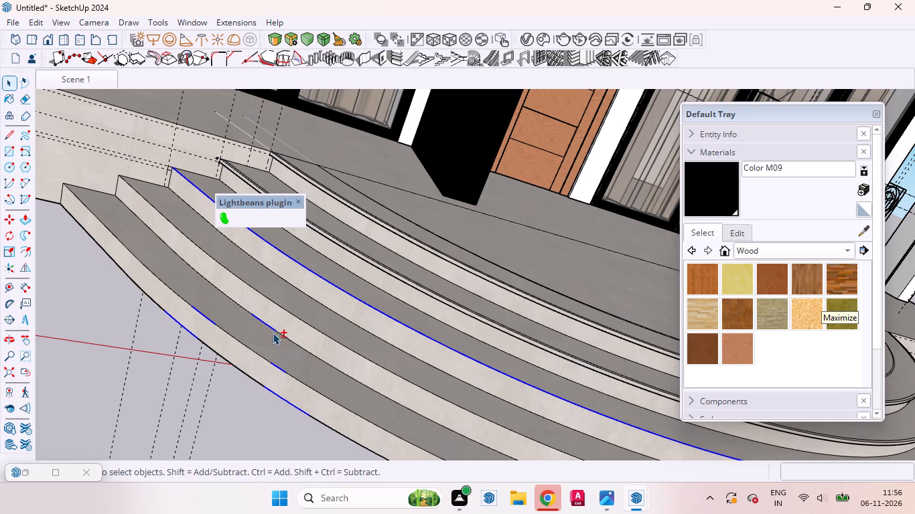
shift+click(270, 329)
shift+click(257, 315)
Deselect the stray segments on the lowest step's top front edge and ground edge near the vertical dashed guides.
shift+drag(166, 290, 196, 315)
shift+click(200, 311)
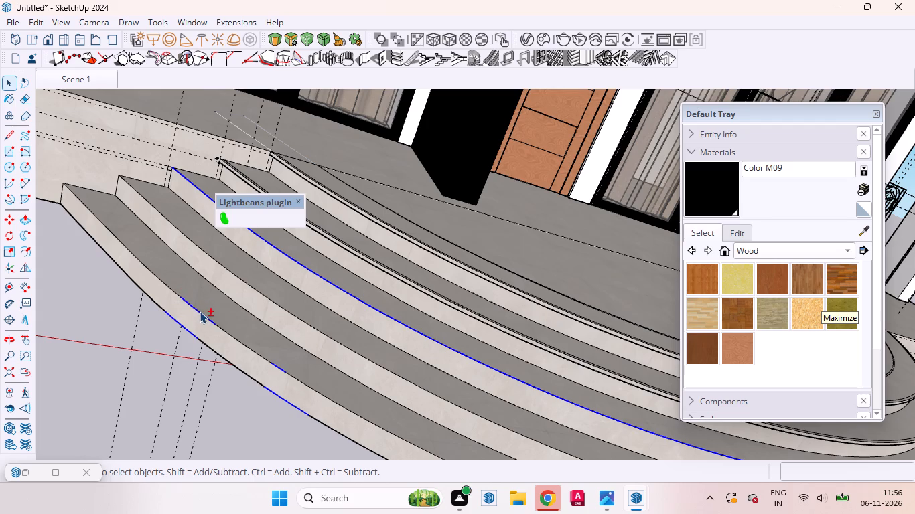
shift+click(191, 305)
shift+click(209, 320)
shift+scroll(206, 301, up, 10)
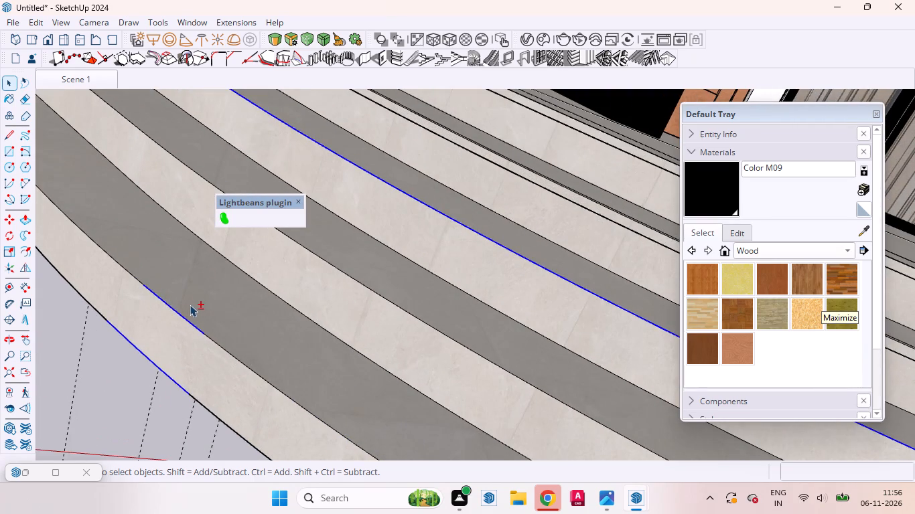
shift+click(173, 309)
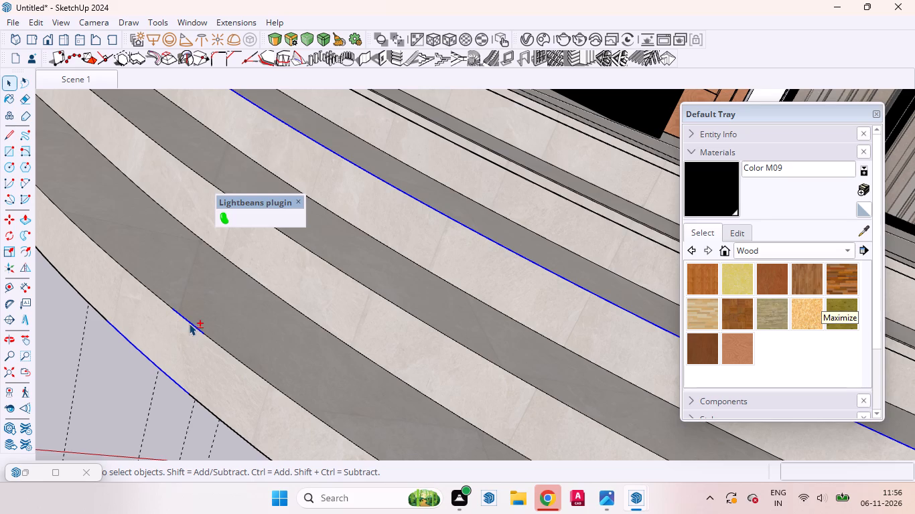
shift+click(190, 323)
shift+click(161, 367)
shift+click(139, 351)
shift+click(123, 337)
Deselect the last stray segments farther around the lowest step's top and ground edges, leaving only the third step's front edge.
shift+scroll(86, 278, down, 5)
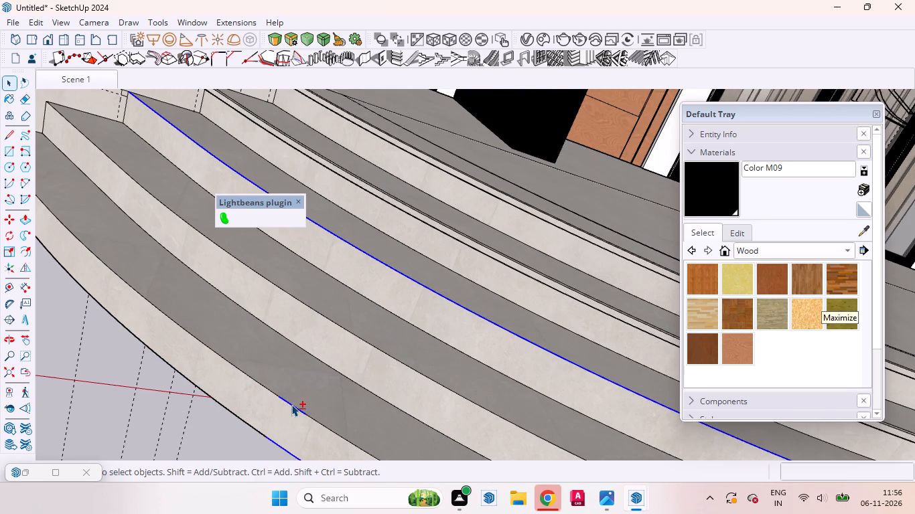
shift+click(291, 404)
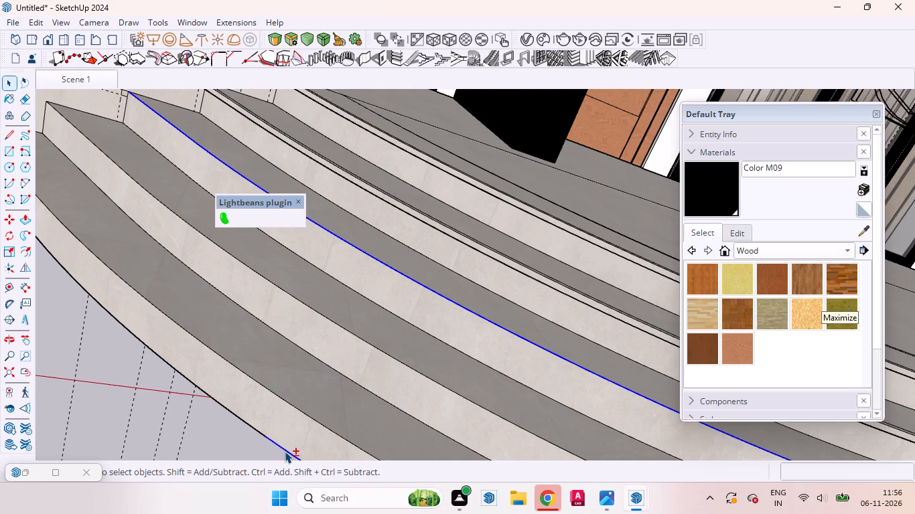
shift+click(285, 451)
shift+scroll(161, 390, down, 5)
shift+click(261, 437)
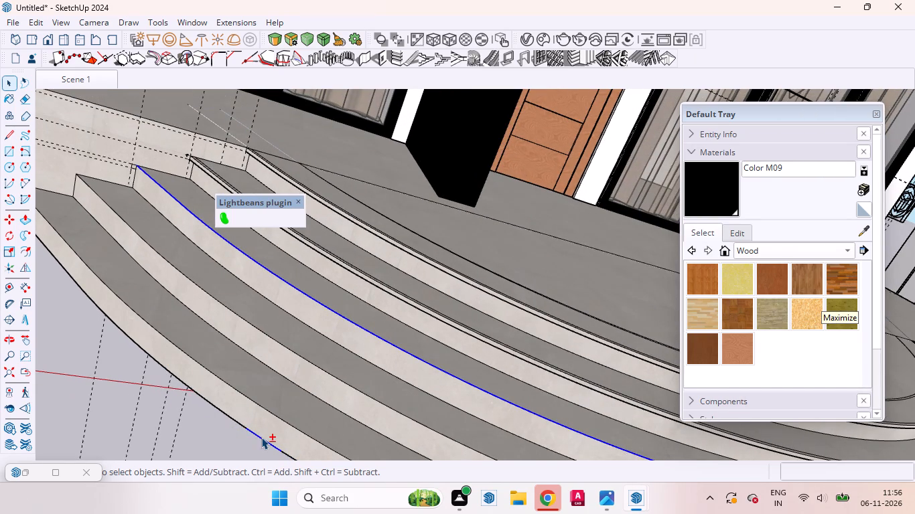
shift+click(273, 448)
shift+scroll(158, 357, down, 3)
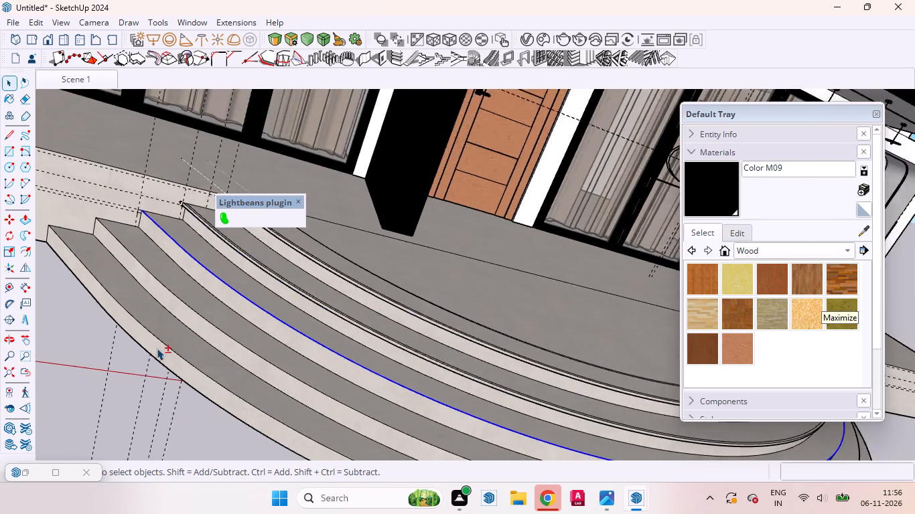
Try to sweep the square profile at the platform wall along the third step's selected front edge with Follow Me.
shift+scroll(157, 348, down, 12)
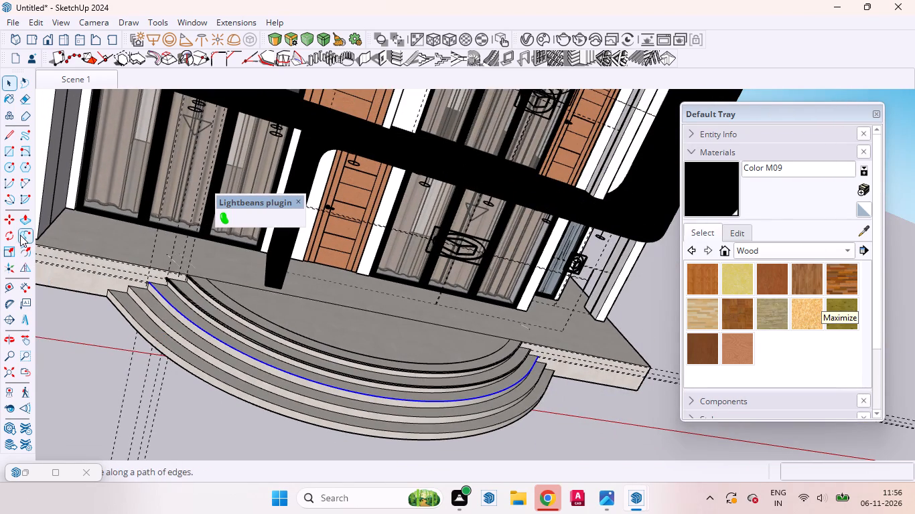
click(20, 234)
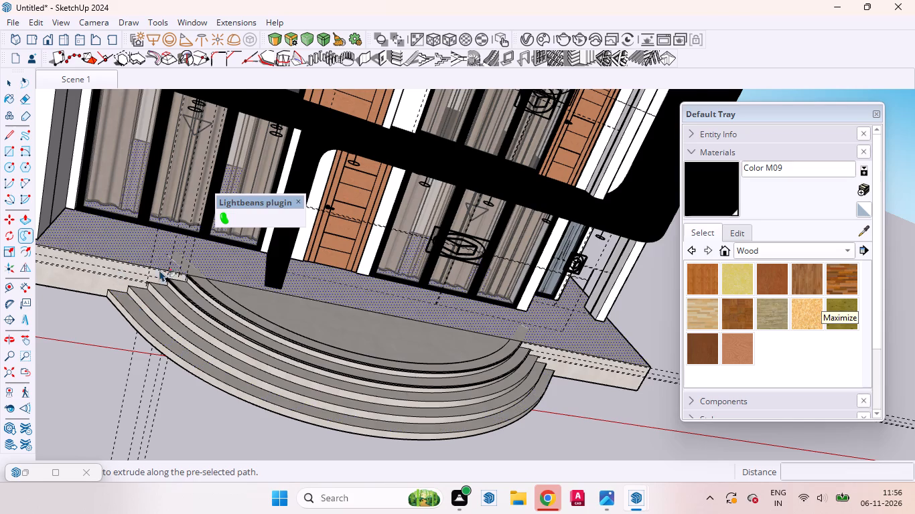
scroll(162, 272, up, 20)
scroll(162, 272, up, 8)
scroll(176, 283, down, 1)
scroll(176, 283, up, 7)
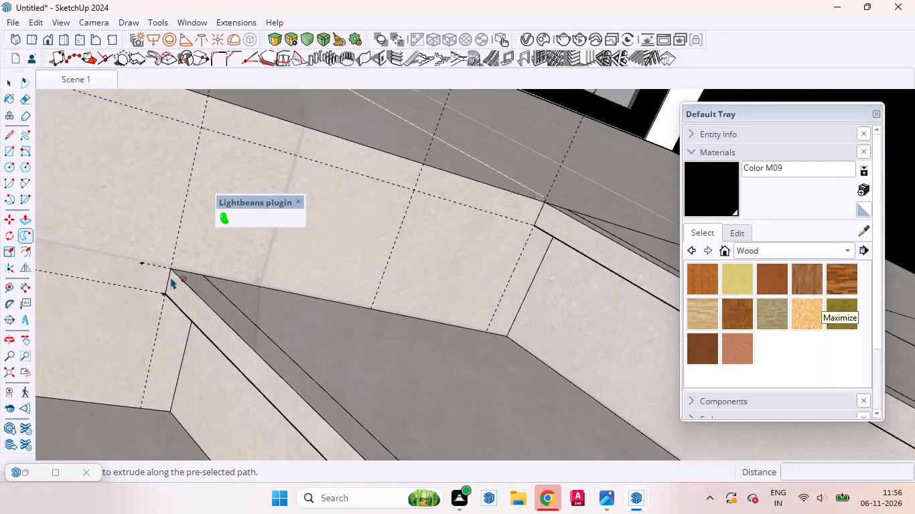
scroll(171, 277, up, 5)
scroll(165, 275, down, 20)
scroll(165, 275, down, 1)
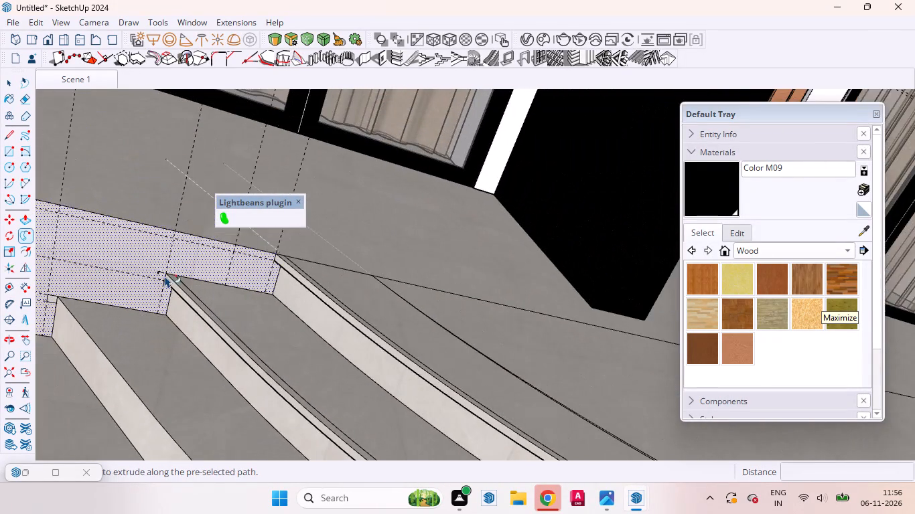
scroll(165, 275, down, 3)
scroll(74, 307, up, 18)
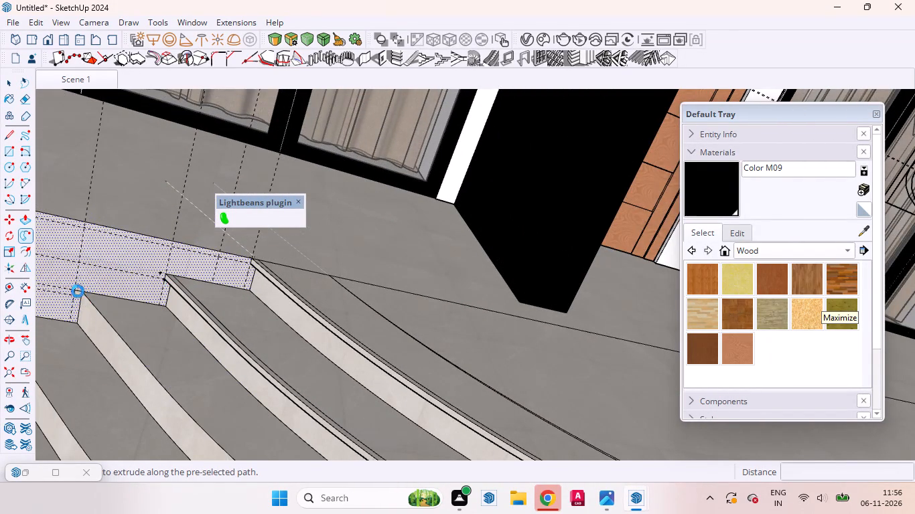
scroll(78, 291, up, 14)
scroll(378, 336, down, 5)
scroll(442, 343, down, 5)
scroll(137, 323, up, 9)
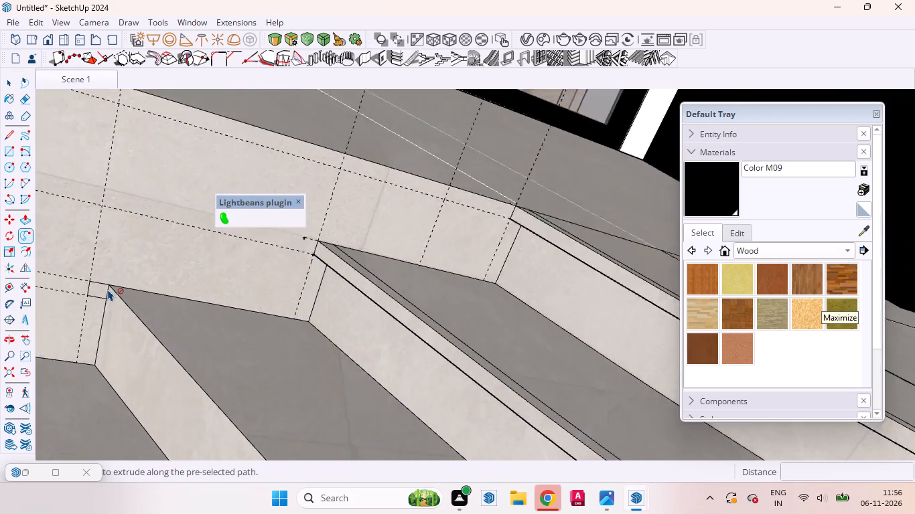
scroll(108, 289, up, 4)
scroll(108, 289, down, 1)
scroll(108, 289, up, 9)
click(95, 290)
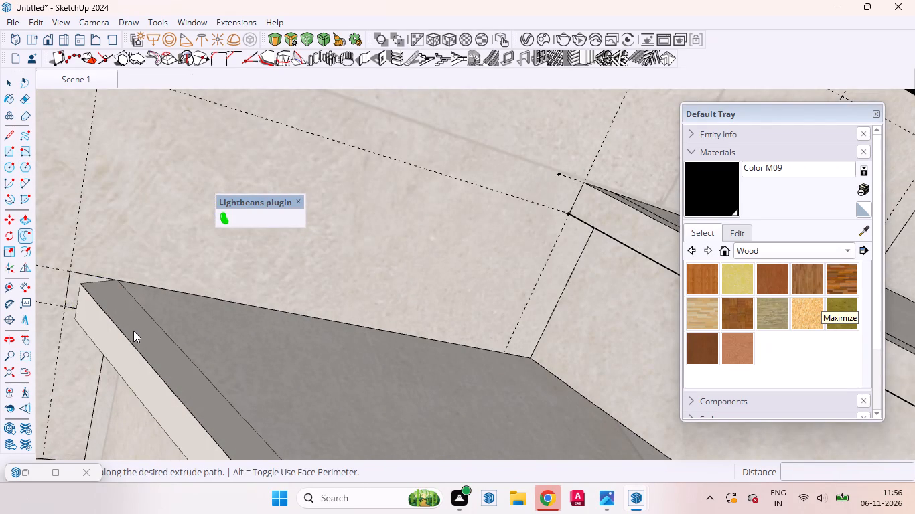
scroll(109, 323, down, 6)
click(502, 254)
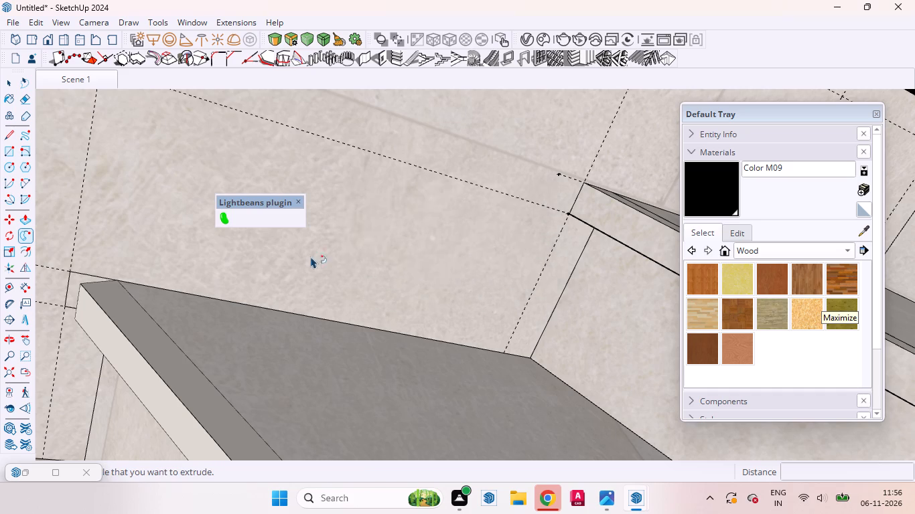
Restart Follow Me from the third step's square profile and guide it along the front edge away from the platform wall.
scroll(309, 256, down, 11)
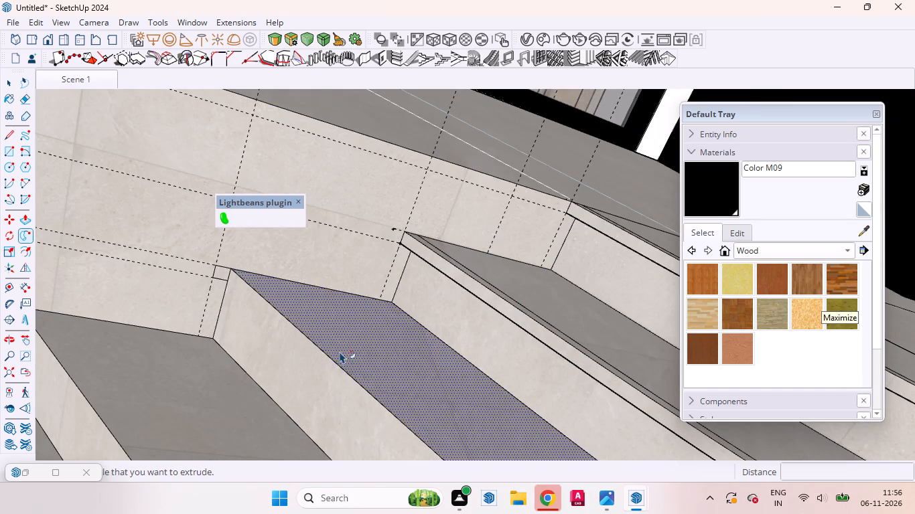
scroll(220, 289, up, 9)
click(226, 264)
scroll(253, 290, down, 20)
scroll(350, 372, up, 5)
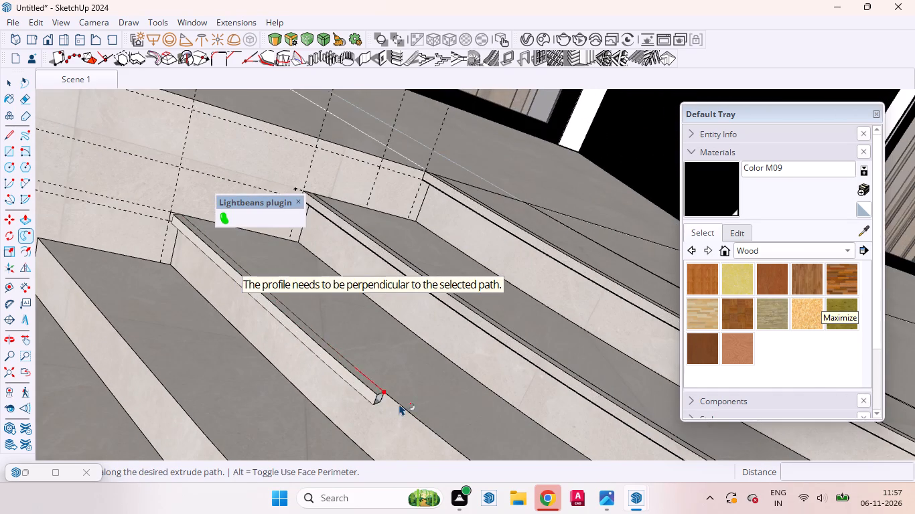
scroll(324, 372, down, 16)
scroll(286, 358, down, 5)
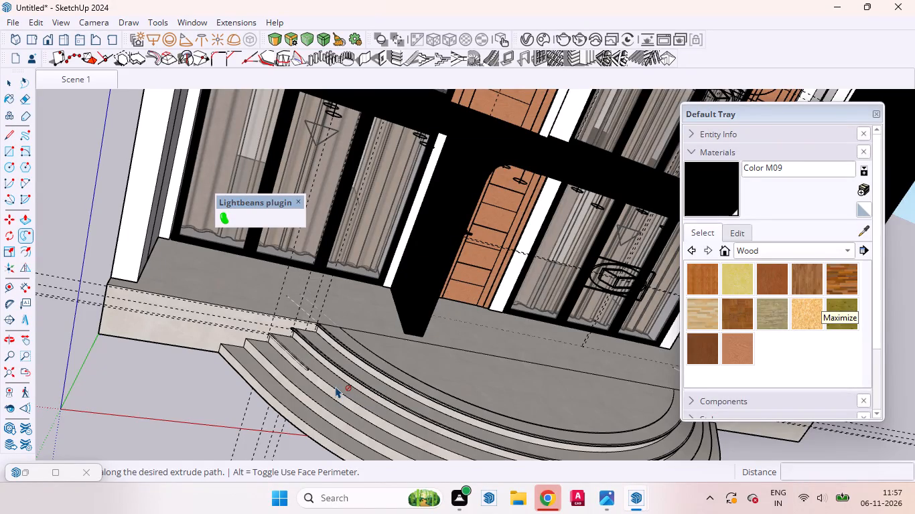
scroll(322, 359, up, 20)
scroll(322, 359, up, 6)
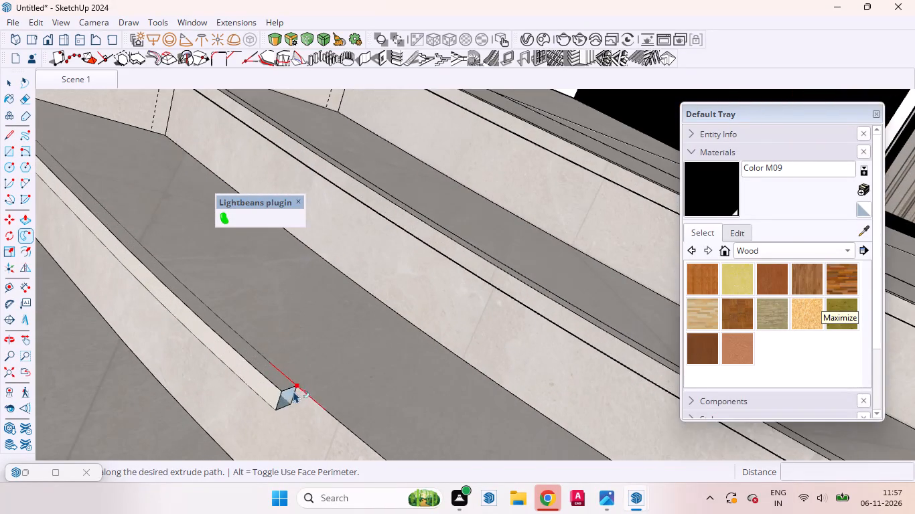
scroll(265, 390, down, 18)
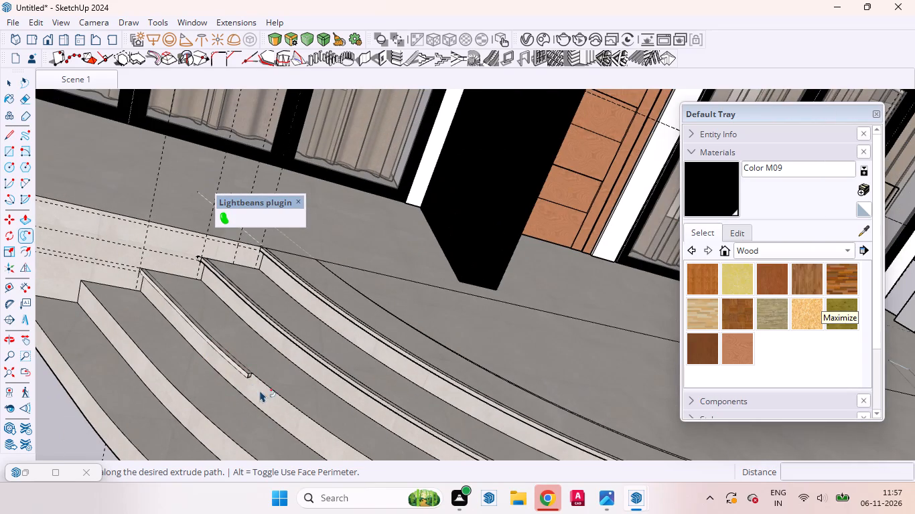
scroll(208, 346, down, 10)
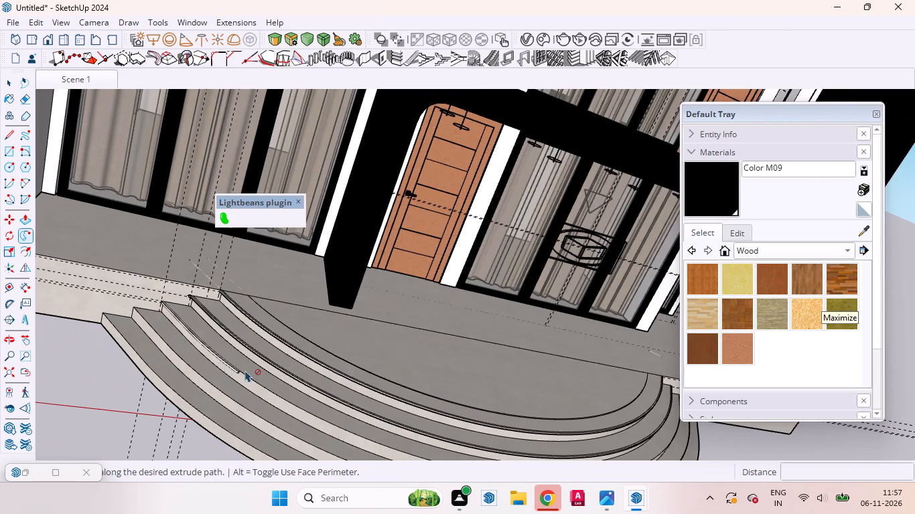
scroll(260, 386, up, 16)
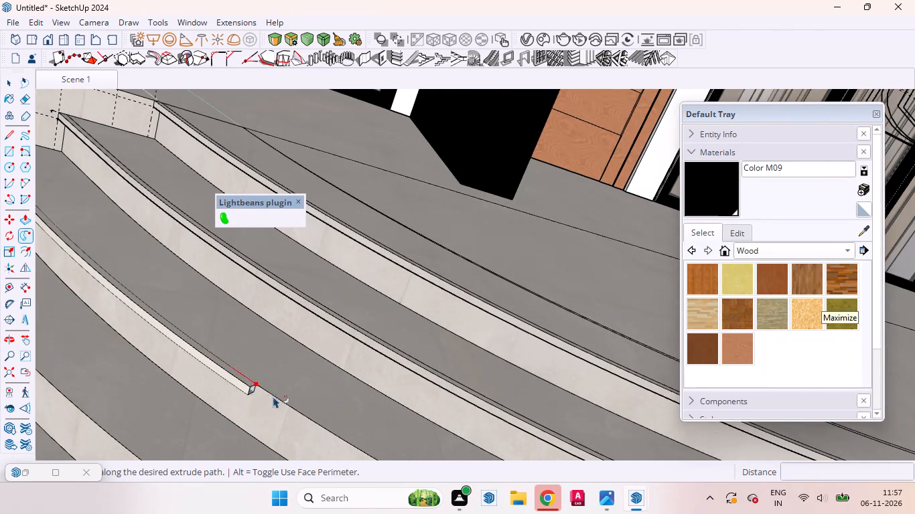
scroll(261, 383, down, 10)
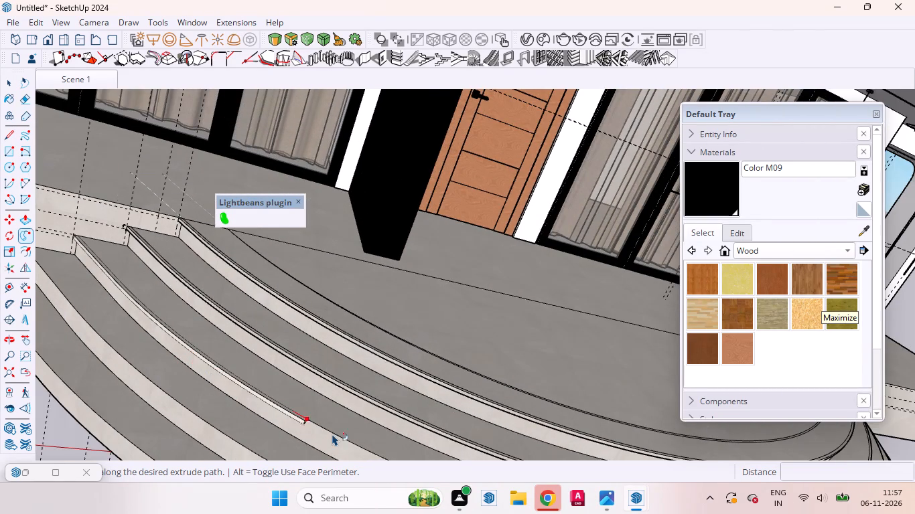
scroll(259, 388, down, 7)
scroll(210, 355, up, 1)
scroll(210, 355, down, 5)
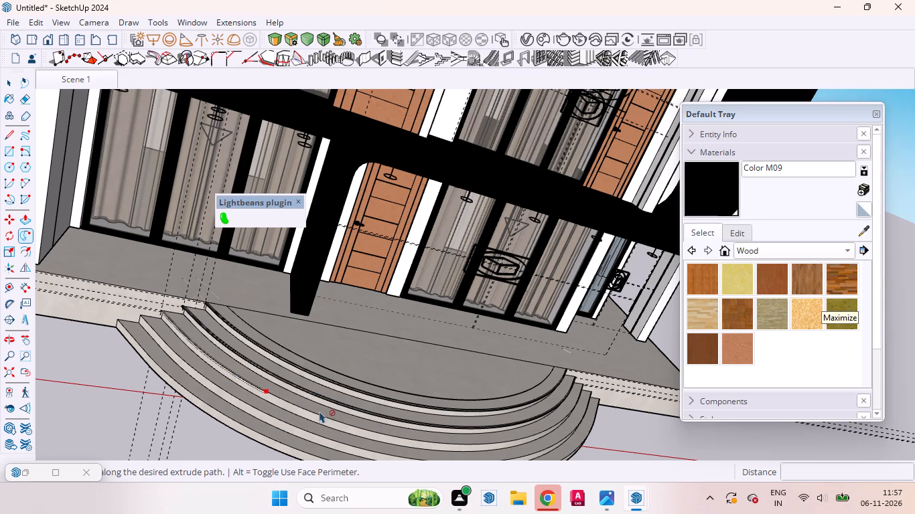
Continue the Follow Me sweep along the middle stretch of the third step's curved front edge.
scroll(292, 405, up, 17)
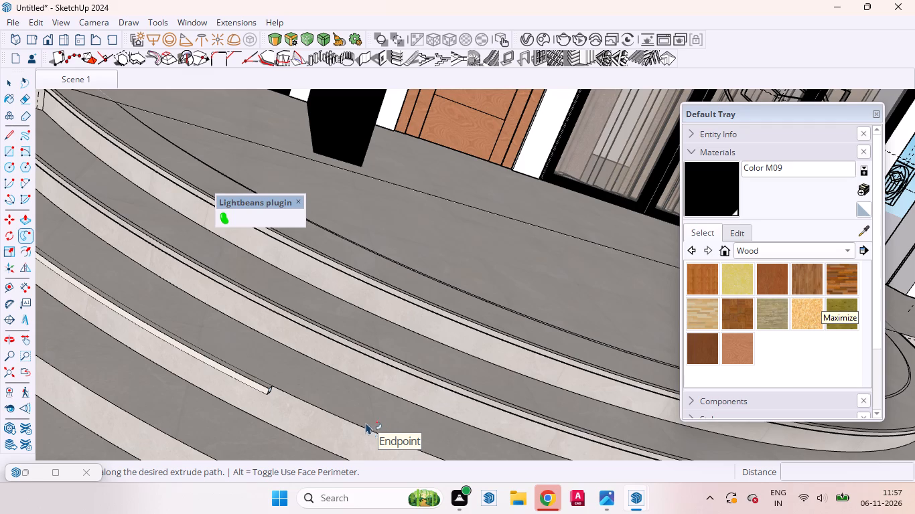
scroll(247, 389, up, 5)
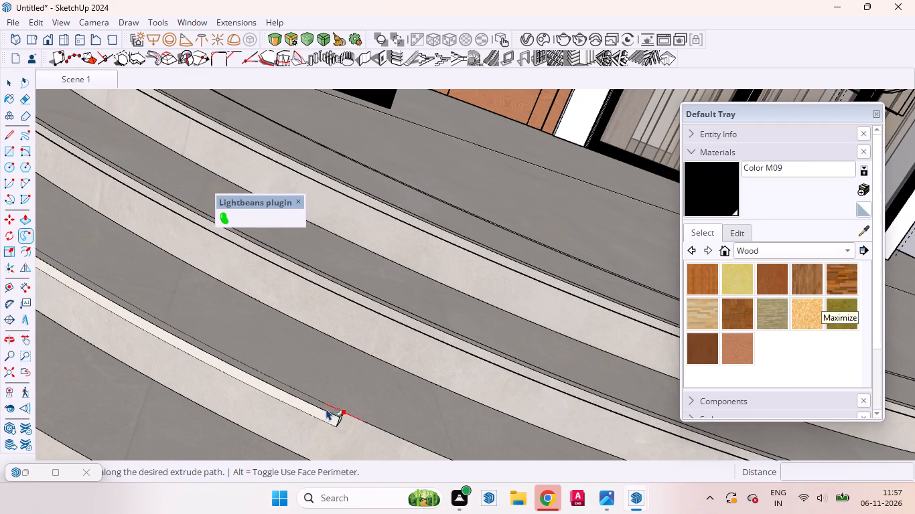
scroll(318, 406, down, 17)
scroll(243, 386, up, 1)
scroll(243, 386, down, 8)
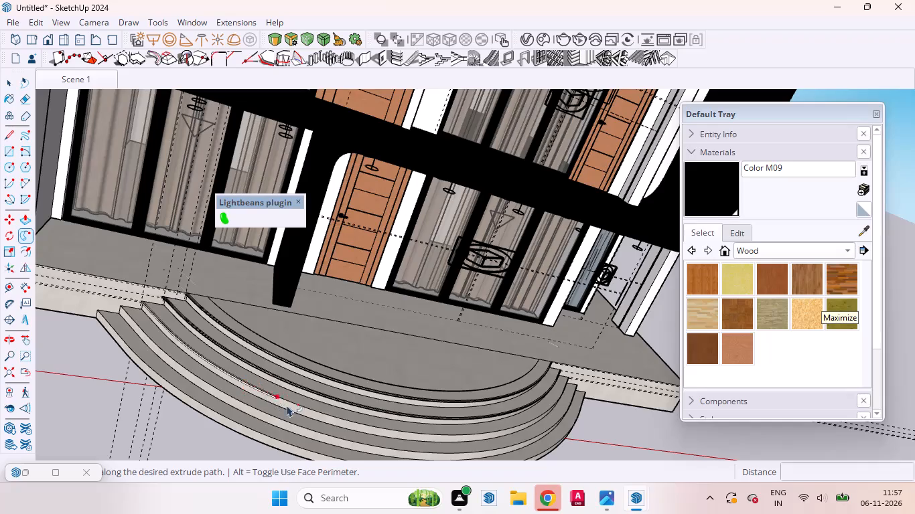
scroll(322, 401, up, 9)
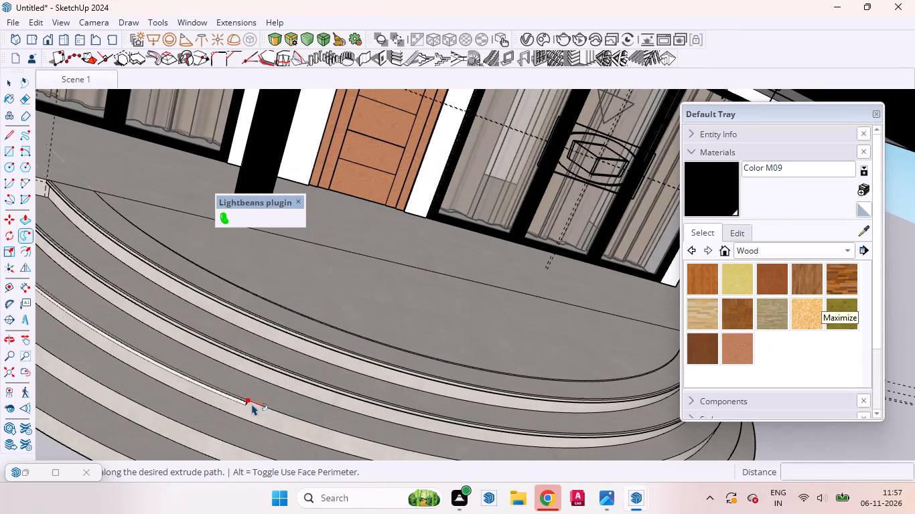
scroll(358, 410, down, 10)
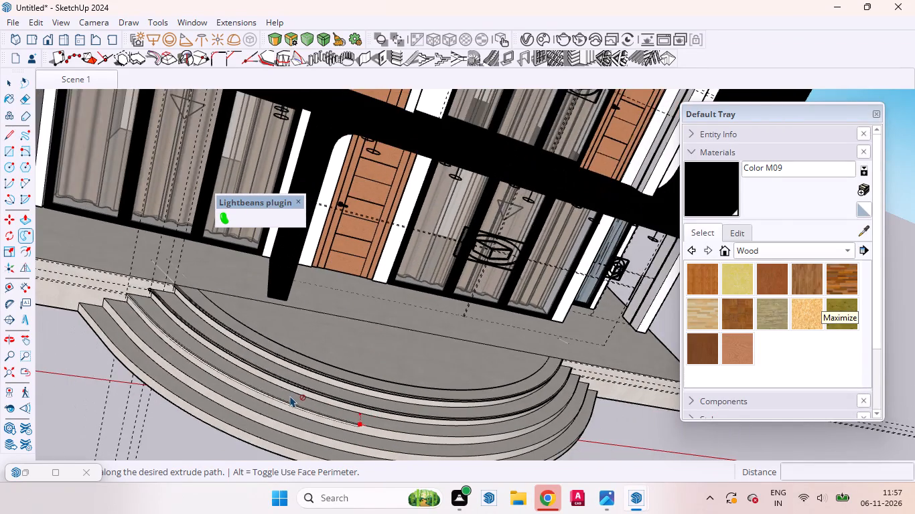
scroll(290, 396, down, 3)
scroll(360, 425, up, 15)
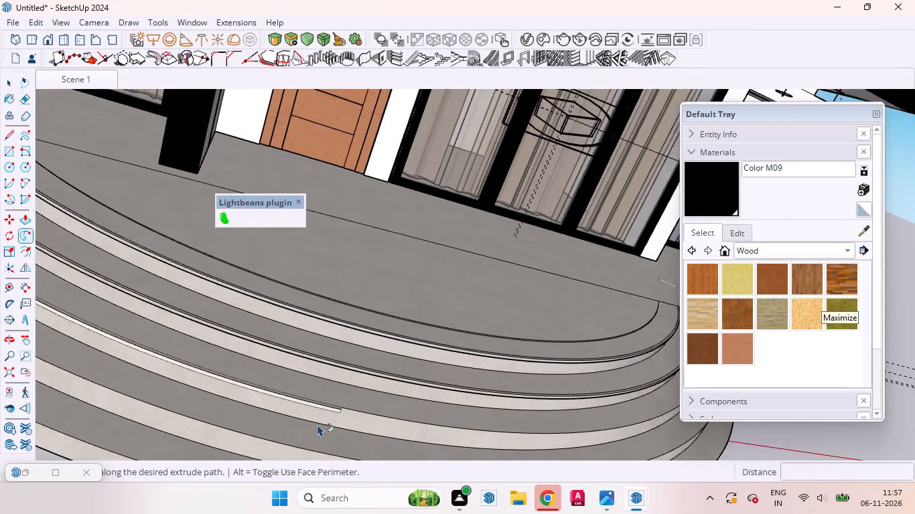
scroll(352, 412, up, 10)
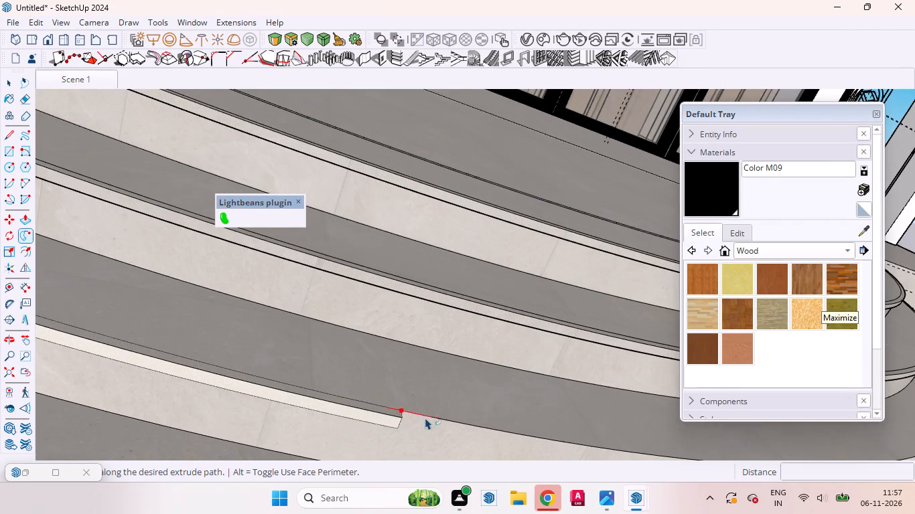
scroll(419, 413, down, 15)
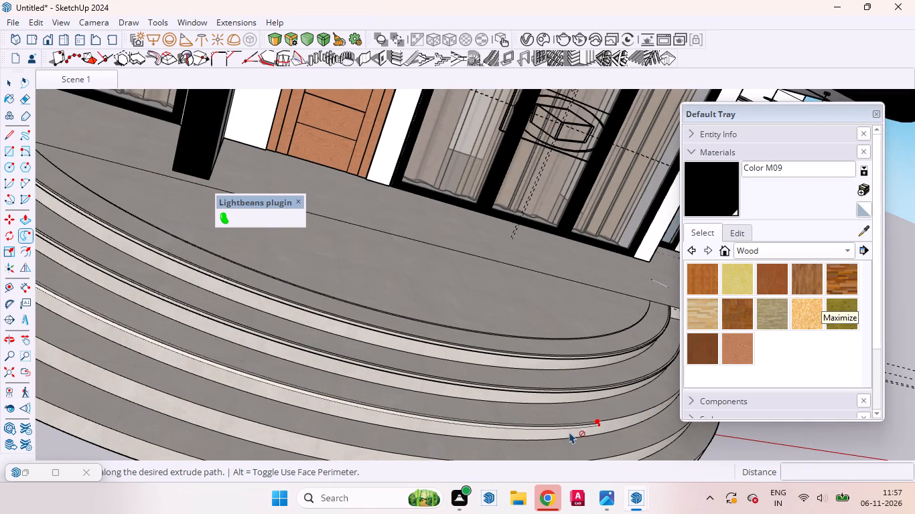
Continue the Follow Me sweep along the third step's curved front edge and move the Default Tray clear of the path ahead.
middle_drag(561, 432, 122, 336)
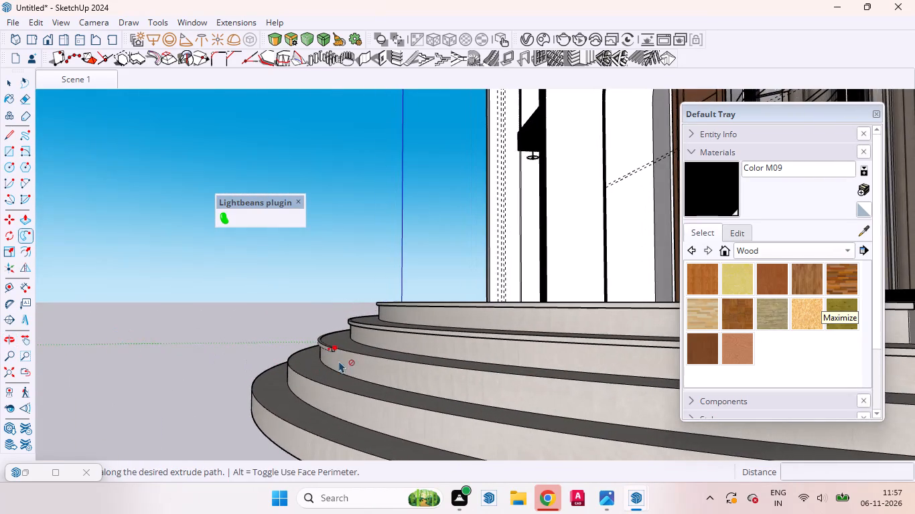
scroll(341, 355, up, 1)
scroll(341, 355, down, 1)
scroll(341, 355, up, 15)
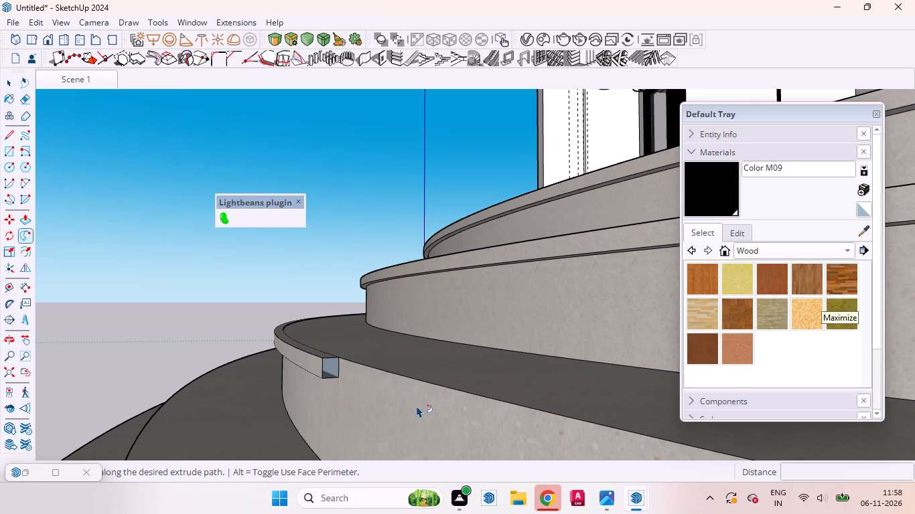
scroll(364, 355, up, 10)
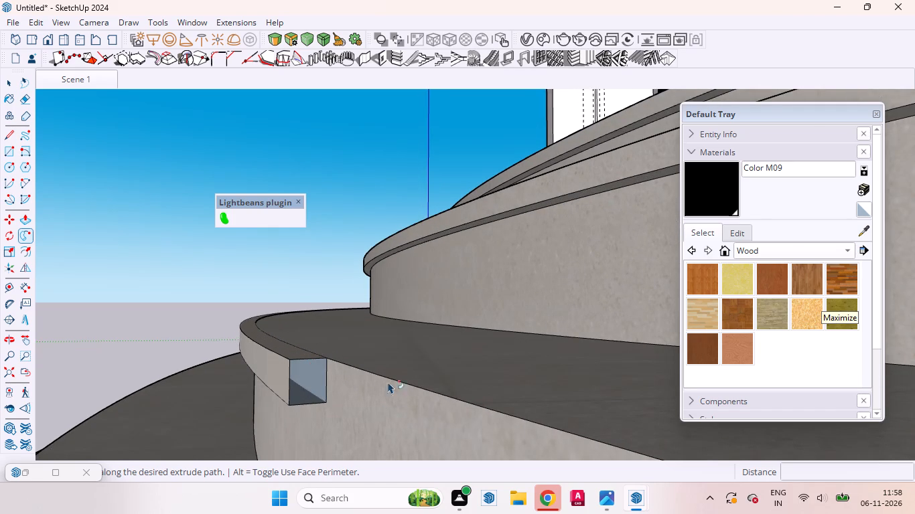
middle_drag(322, 333, 431, 411)
scroll(431, 390, up, 1)
scroll(366, 296, down, 16)
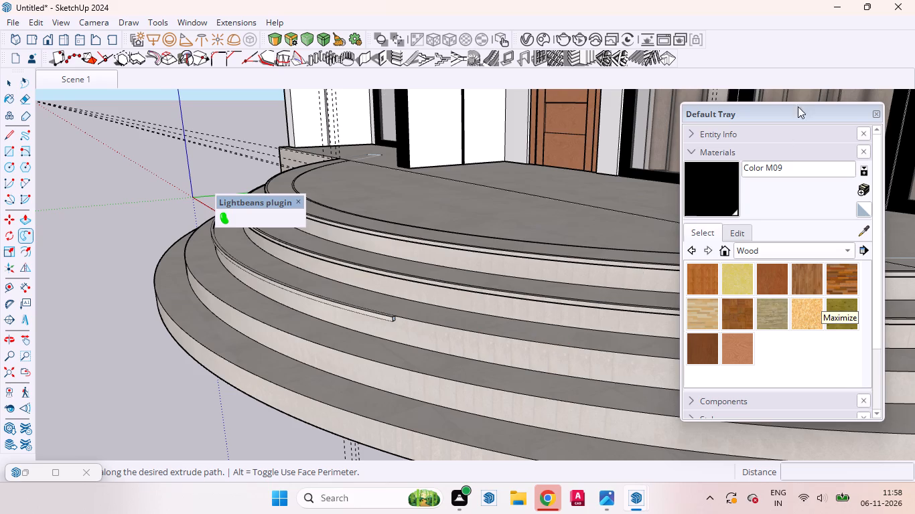
drag(796, 112, 180, 258)
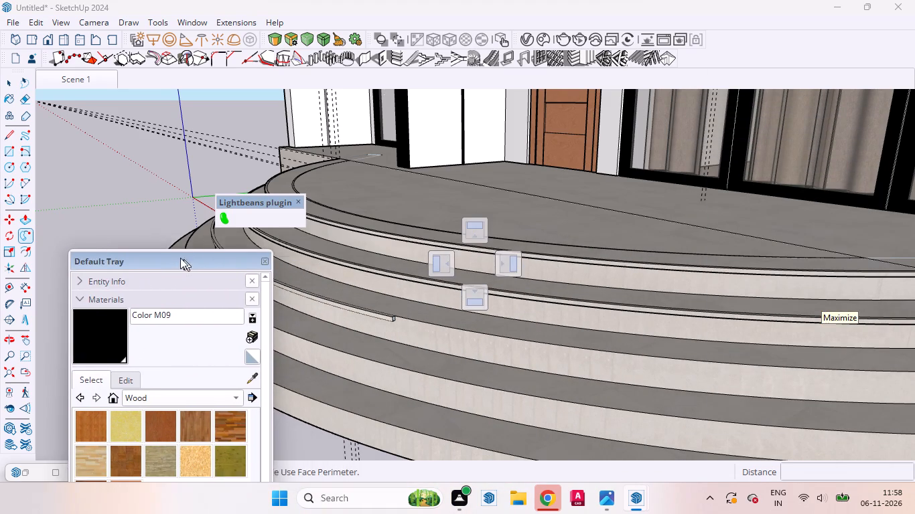
drag(180, 258, 147, 244)
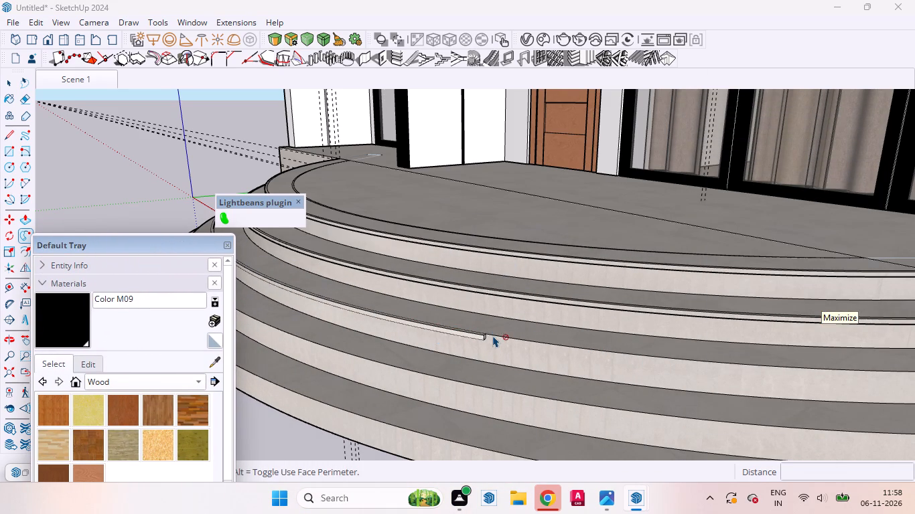
Finish the Follow Me sweep of the square profile at the far endpoint of the third step's front edge.
middle_drag(556, 353, 474, 374)
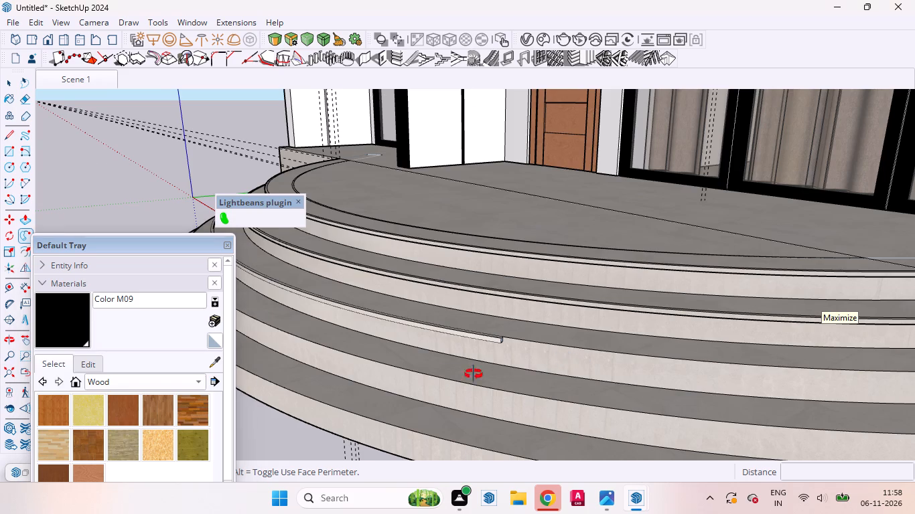
middle_drag(474, 374, 361, 368)
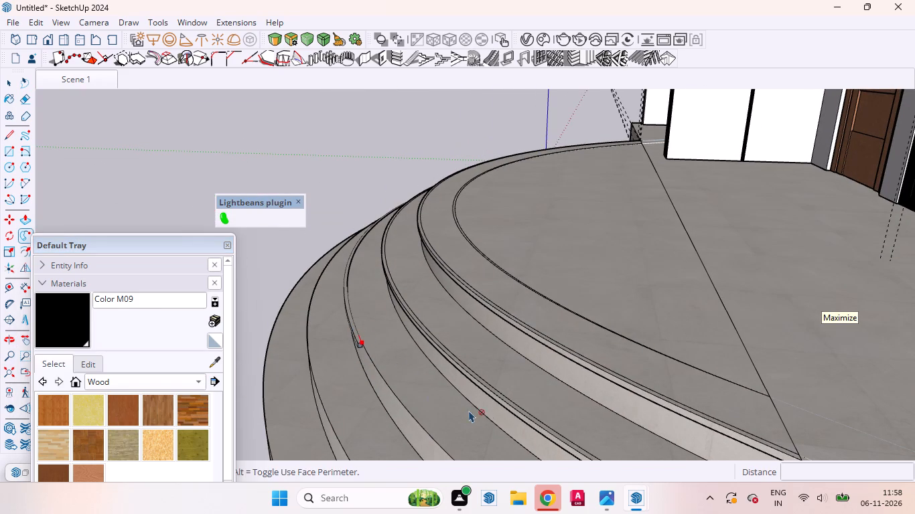
scroll(478, 292, down, 10)
middle_drag(464, 370, 554, 324)
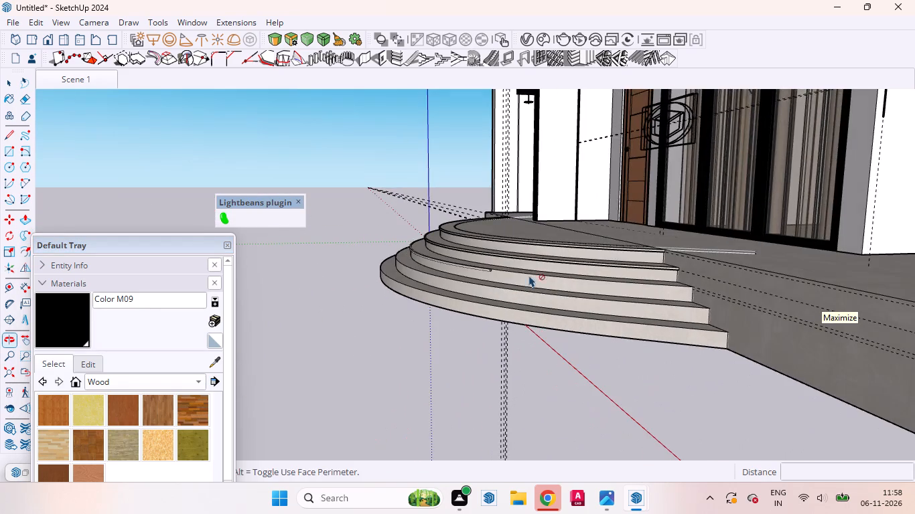
scroll(517, 264, up, 15)
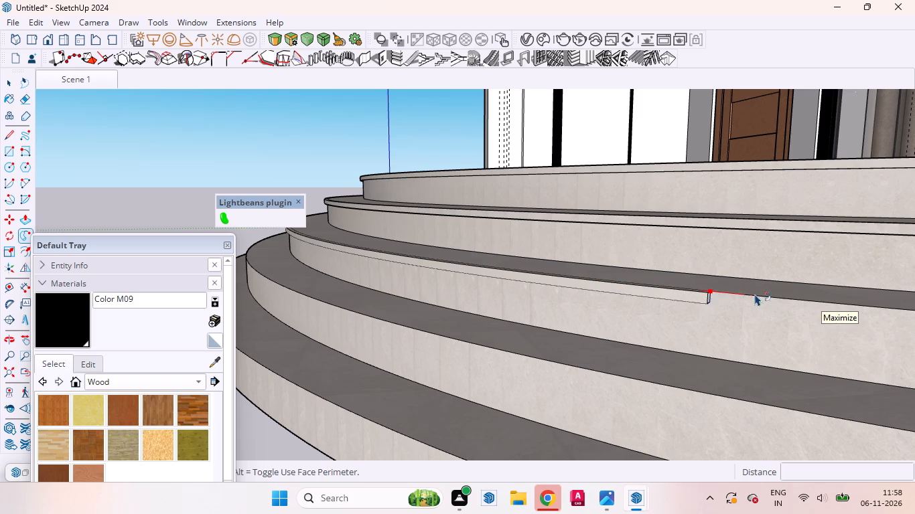
middle_drag(882, 314, 724, 346)
scroll(605, 205, down, 10)
scroll(621, 316, up, 7)
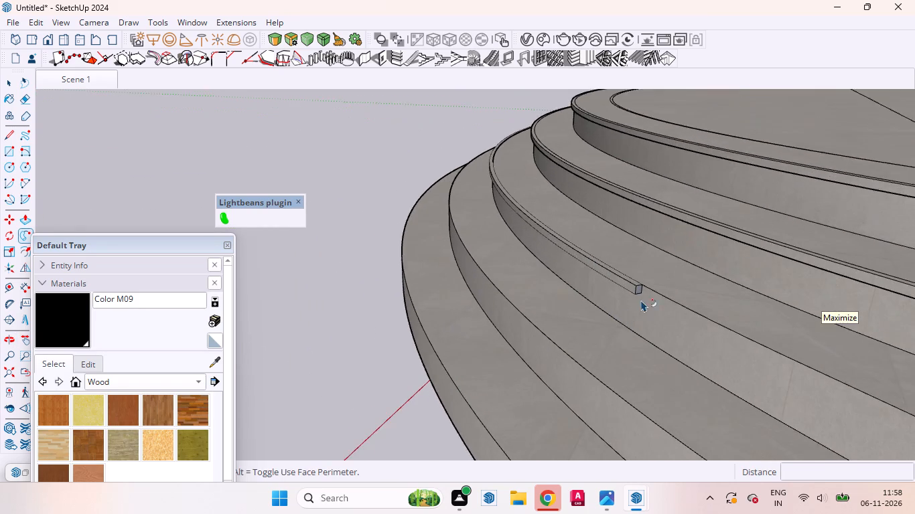
scroll(641, 300, up, 2)
scroll(727, 284, down, 14)
scroll(725, 284, up, 1)
scroll(725, 284, down, 3)
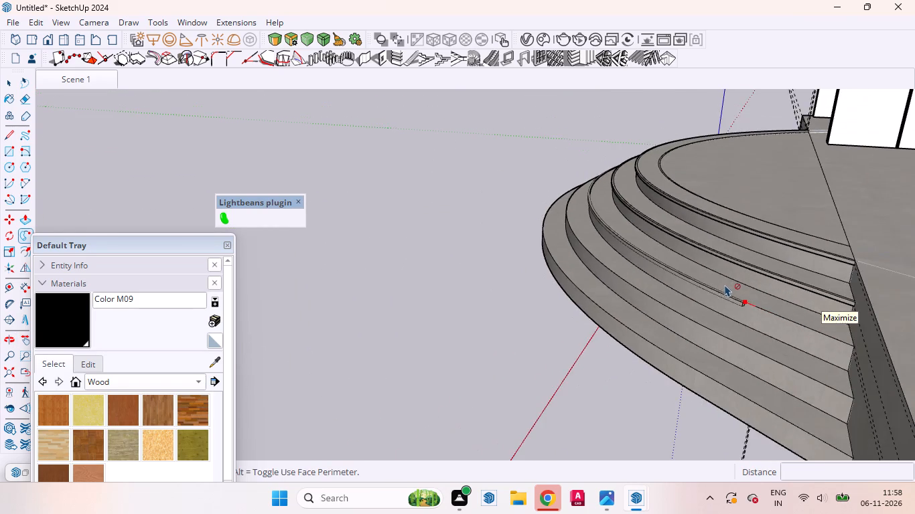
scroll(725, 284, down, 4)
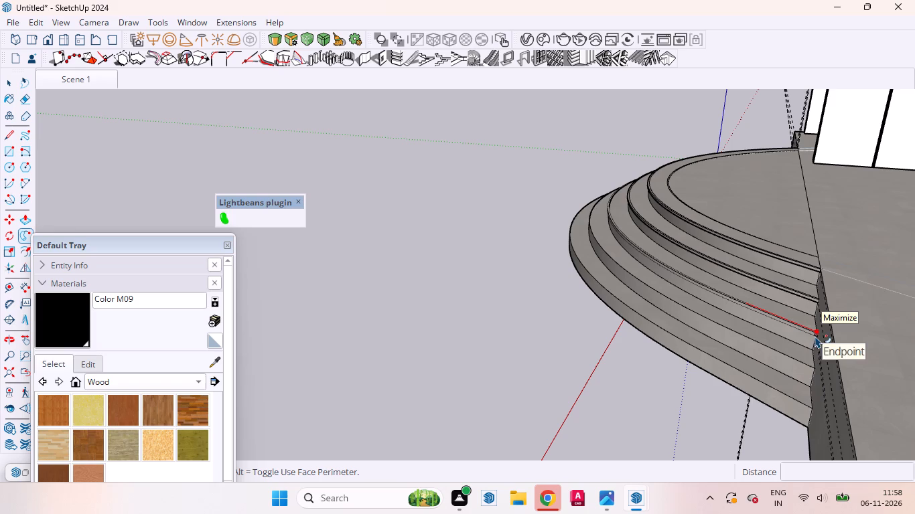
click(815, 336)
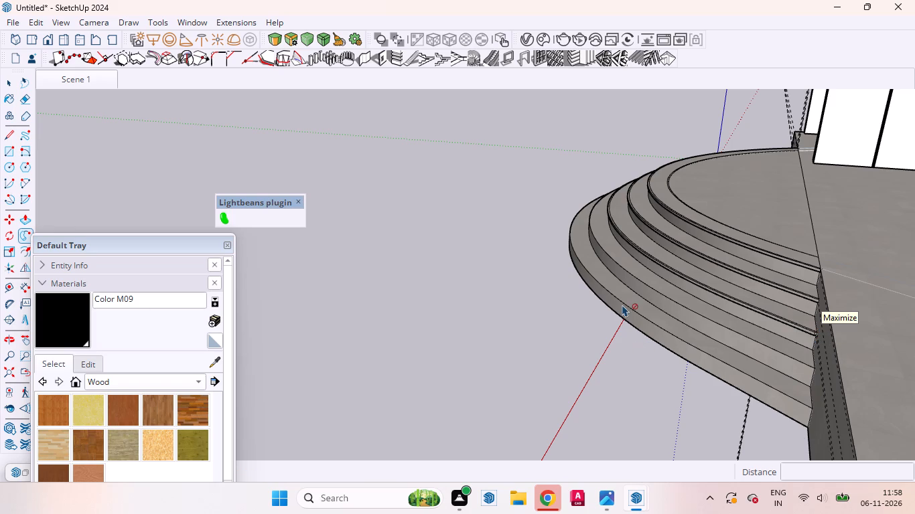
key(space)
Push/Pull the swept profile's far end face about 5/8" to close the gap against the platform wall.
scroll(827, 301, up, 19)
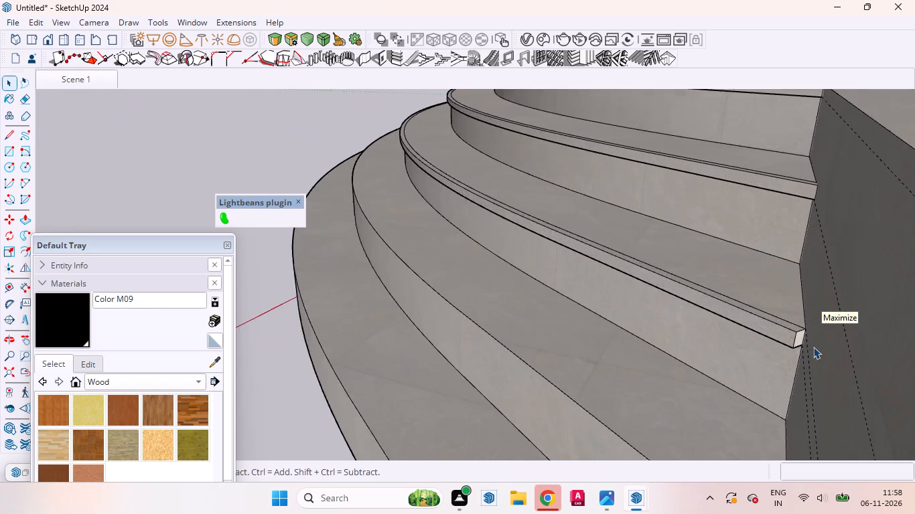
scroll(813, 347, up, 6)
click(797, 337)
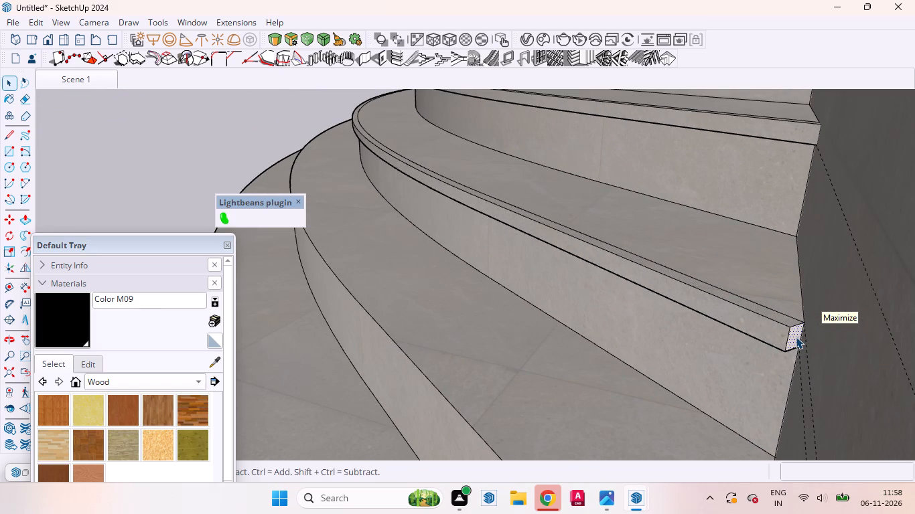
key(m)
key(p)
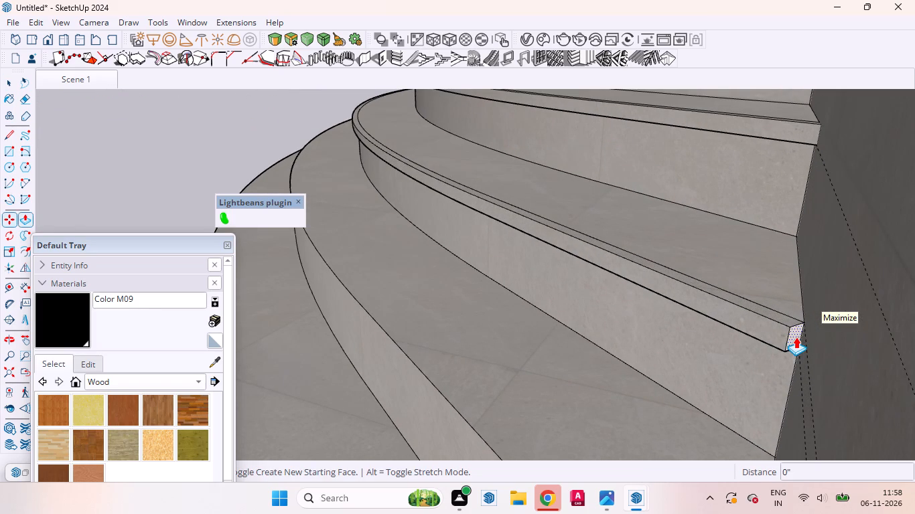
drag(796, 337, 812, 343)
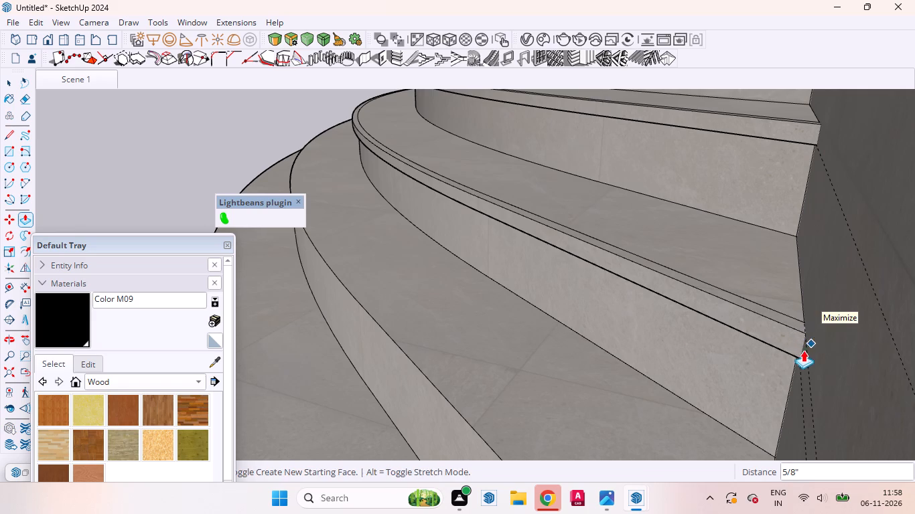
key(space)
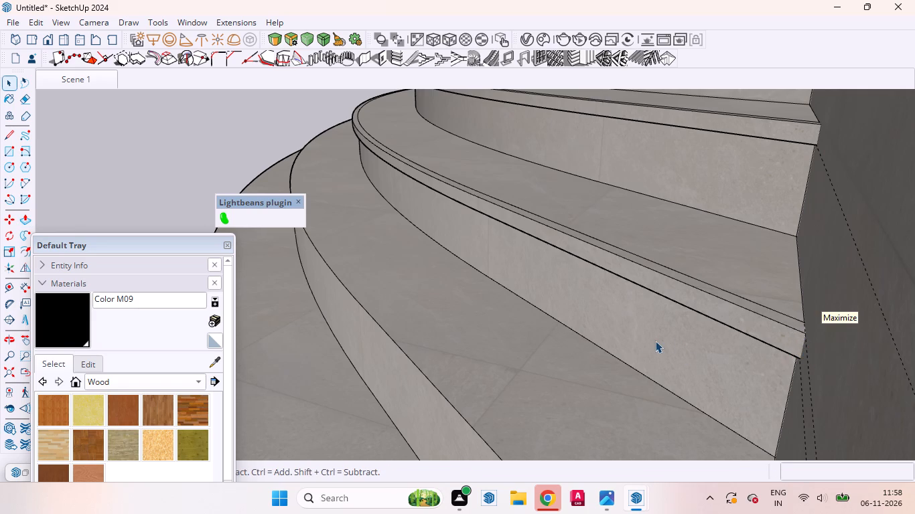
Push/Pull the end face at the third step's starting side about 9/16" to meet the square profile's corner on the platform wall.
scroll(585, 282, down, 11)
middle_drag(541, 251, 894, 249)
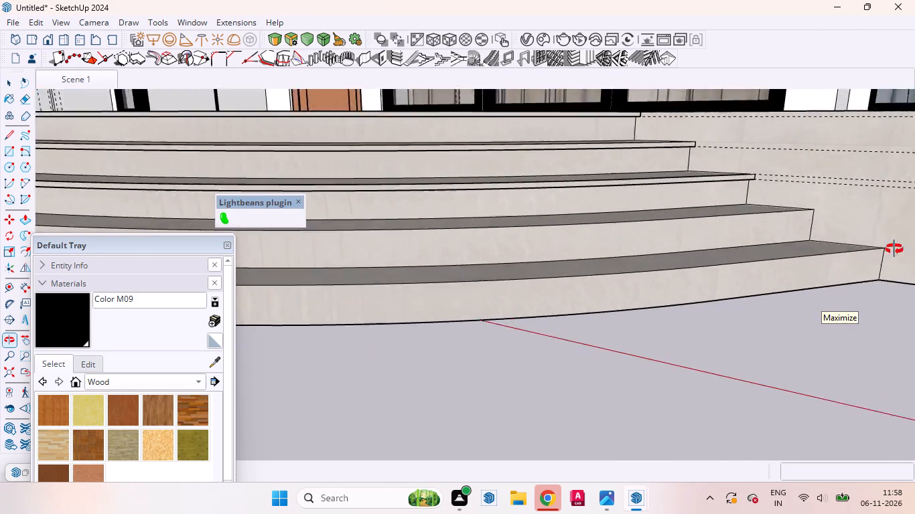
middle_drag(894, 249, 904, 263)
scroll(739, 264, down, 8)
scroll(784, 244, up, 1)
scroll(784, 244, down, 16)
scroll(504, 164, up, 4)
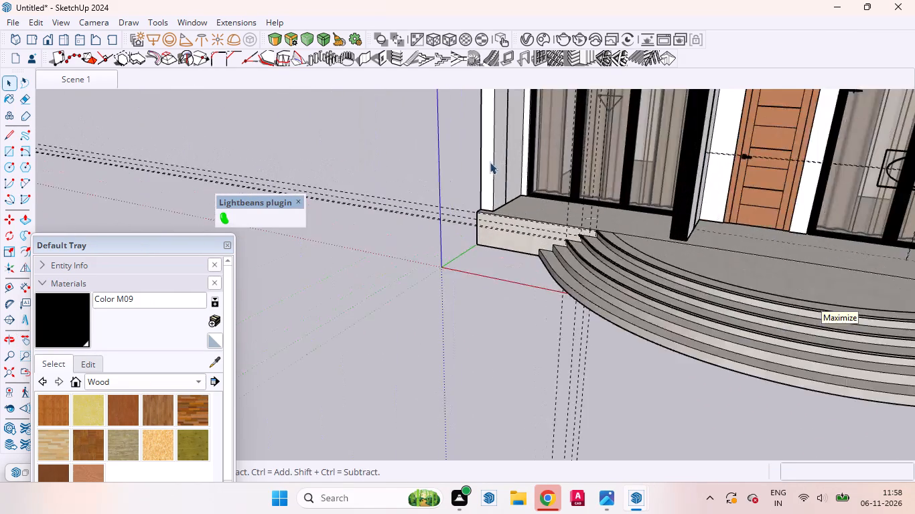
scroll(490, 162, up, 20)
middle_drag(582, 312, 824, 363)
scroll(560, 256, up, 2)
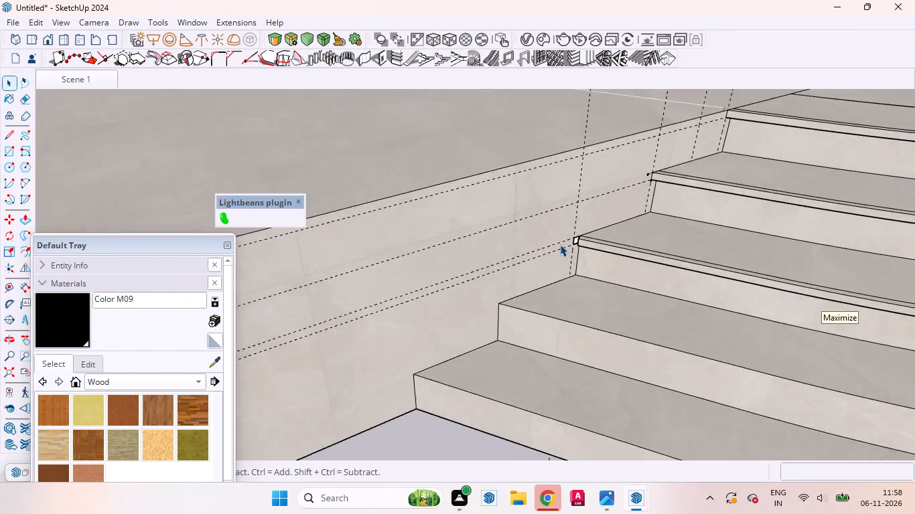
scroll(560, 244, up, 20)
scroll(560, 244, up, 9)
middle_drag(534, 240, 669, 279)
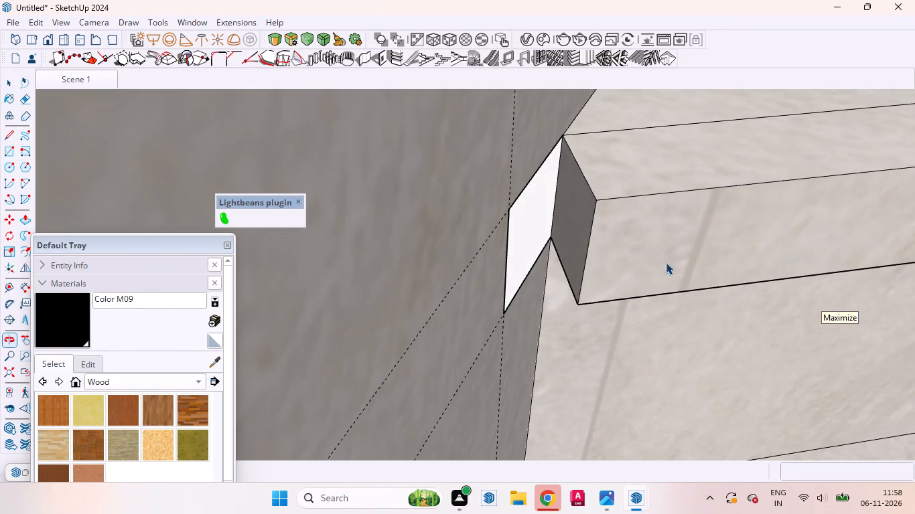
click(579, 226)
key(l)
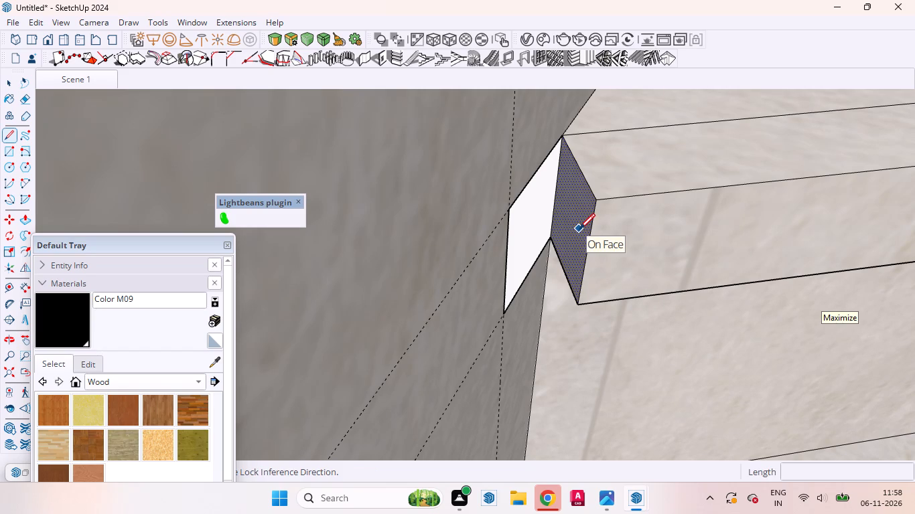
key(p)
drag(579, 229, 501, 201)
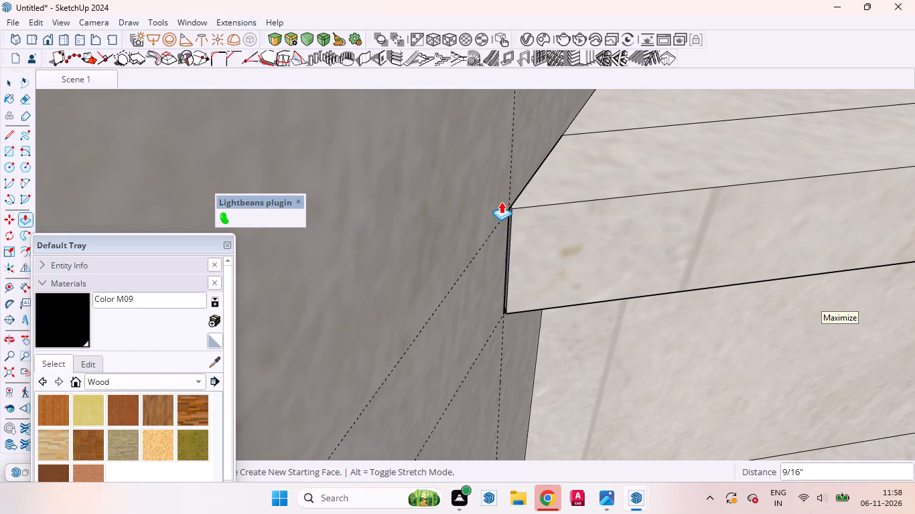
drag(501, 201, 508, 206)
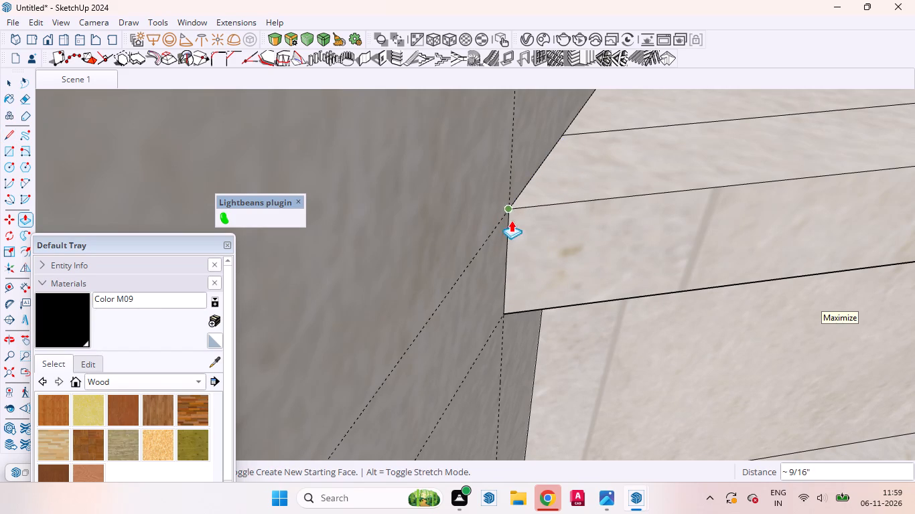
key(space)
Examine the third step's finished edge profile, the Scene 1 view and the whole house with its entrance steps.
scroll(424, 234, down, 18)
middle_drag(438, 216, 374, 222)
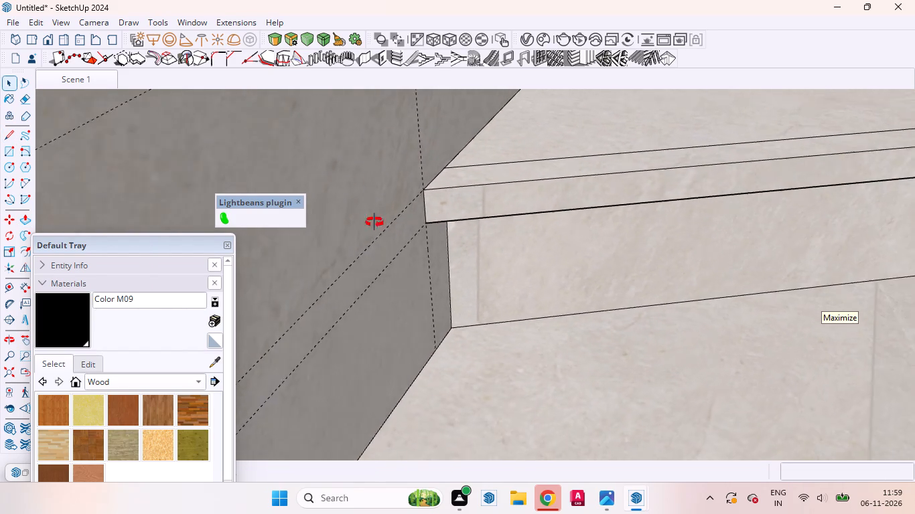
middle_drag(374, 222, 220, 159)
scroll(280, 150, down, 9)
scroll(500, 135, up, 1)
scroll(504, 137, down, 13)
middle_drag(466, 201, 555, 111)
scroll(456, 225, down, 6)
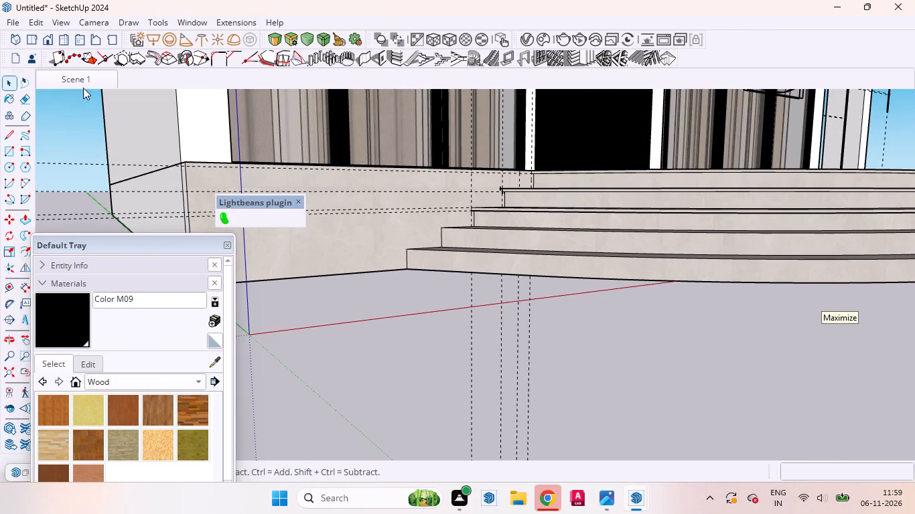
click(78, 80)
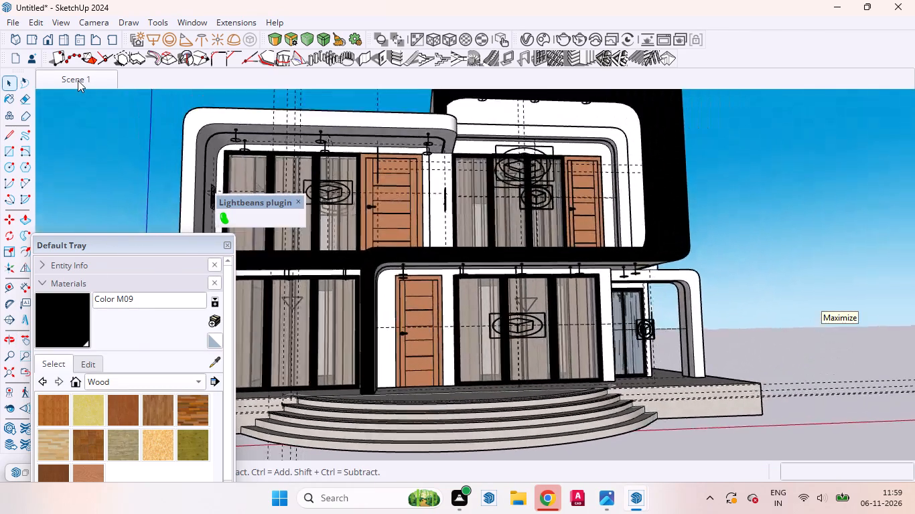
middle_drag(353, 402, 455, 313)
scroll(460, 264, down, 10)
middle_drag(457, 292, 472, 398)
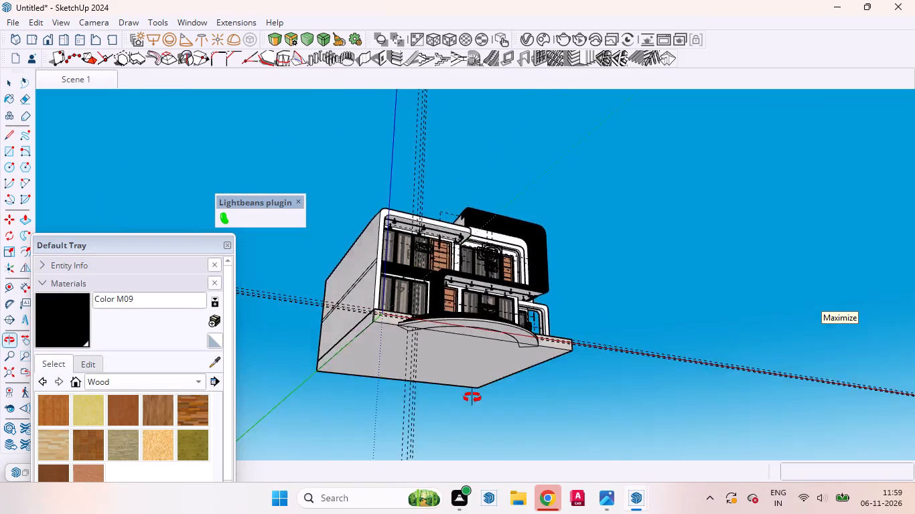
middle_drag(472, 398, 509, 511)
scroll(426, 301, up, 13)
scroll(430, 323, down, 5)
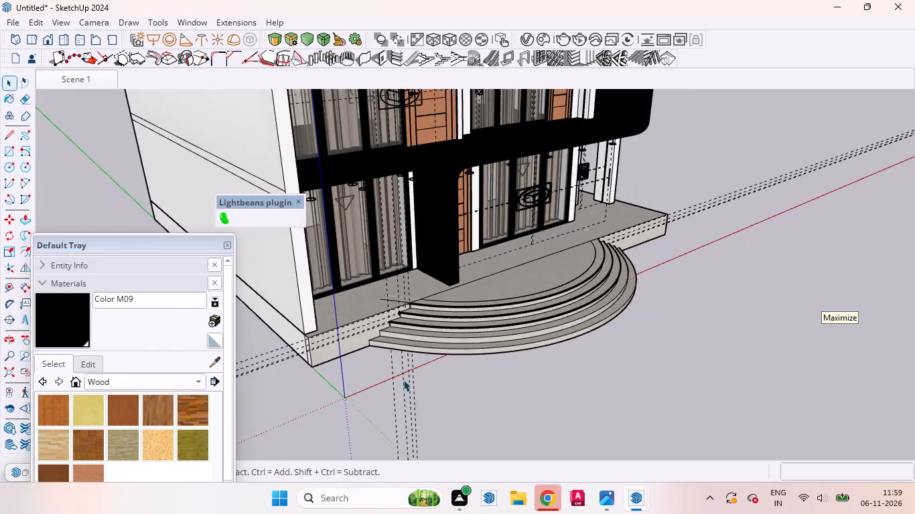
Place a vertical guide on the platform wall 1" outside the fourth step's side edge.
scroll(344, 384, up, 20)
scroll(344, 384, up, 1)
middle_drag(362, 309, 293, 301)
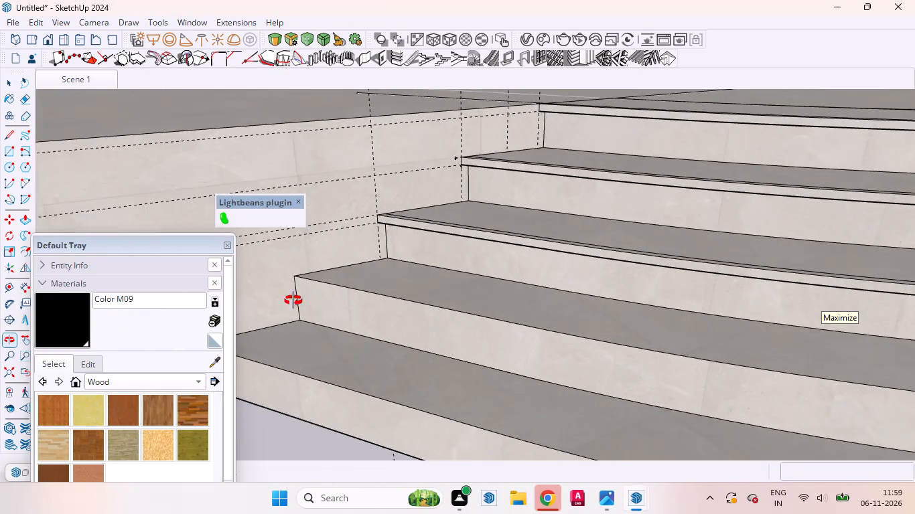
middle_drag(293, 301, 280, 298)
scroll(293, 287, up, 4)
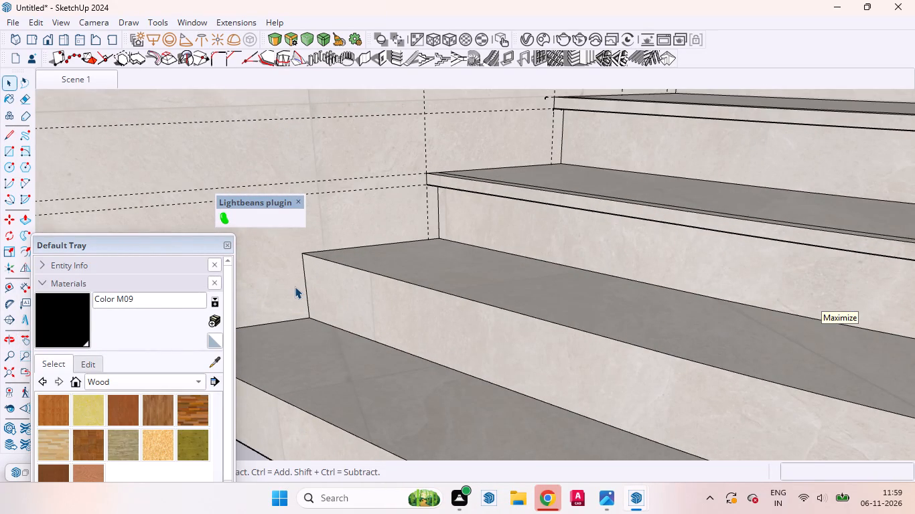
key(t)
scroll(299, 282, up, 5)
click(305, 272)
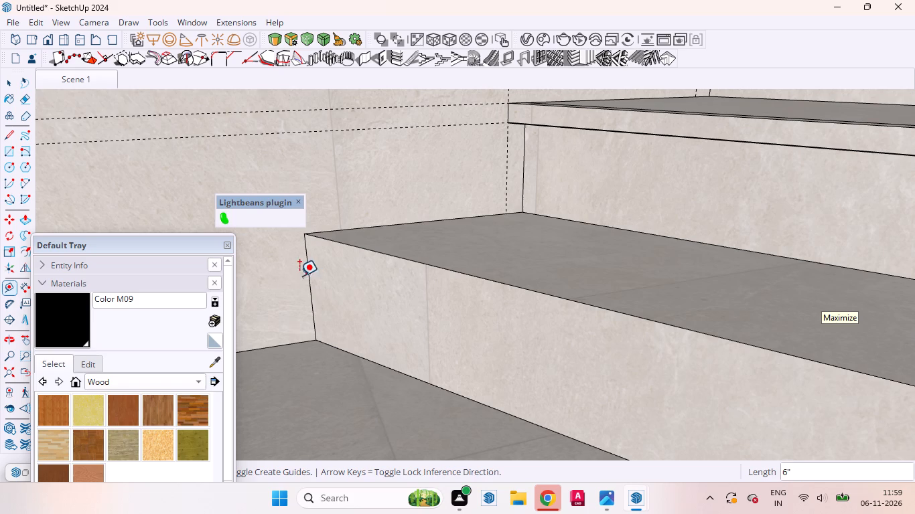
key(1)
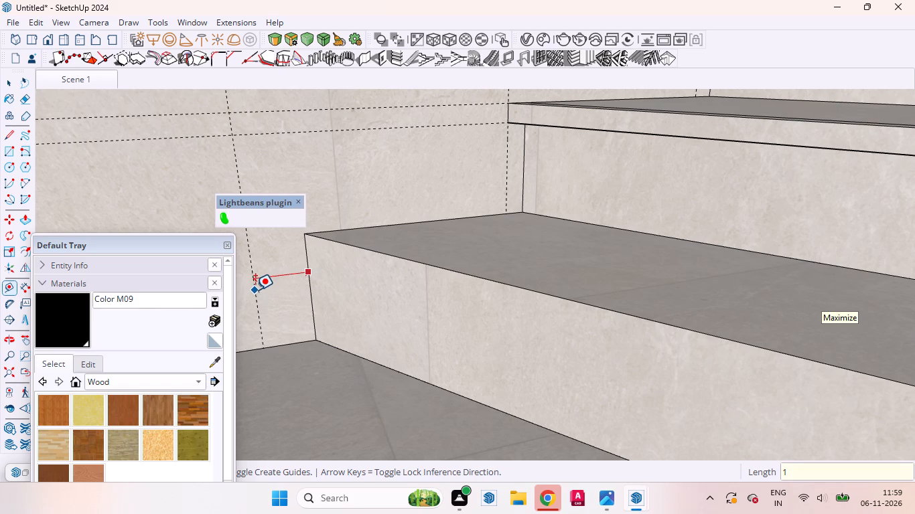
key(Return)
Place a horizontal guide on the platform wall 6" above the fourth step's base, level with its top corner.
scroll(303, 309, down, 4)
scroll(317, 327, up, 6)
scroll(317, 327, down, 1)
scroll(315, 329, up, 4)
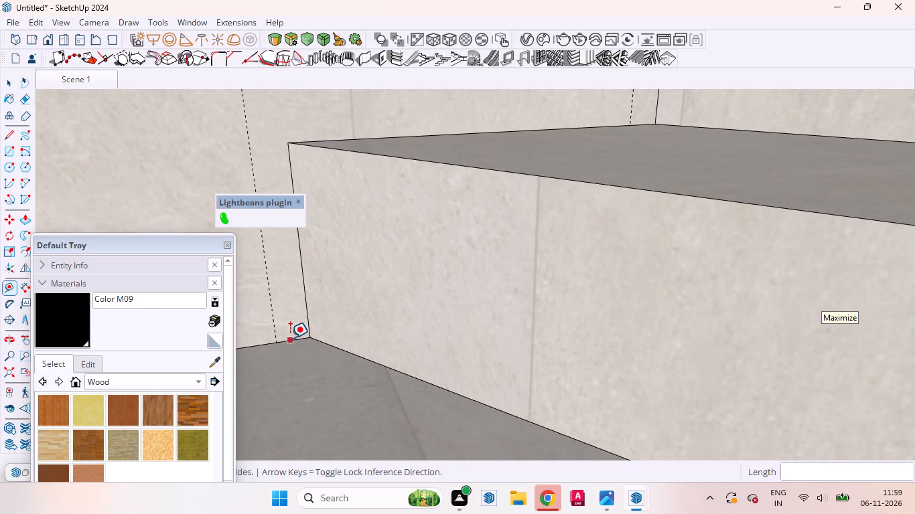
click(290, 338)
scroll(281, 309, down, 4)
scroll(284, 317, up, 1)
scroll(284, 317, down, 6)
scroll(281, 258, up, 5)
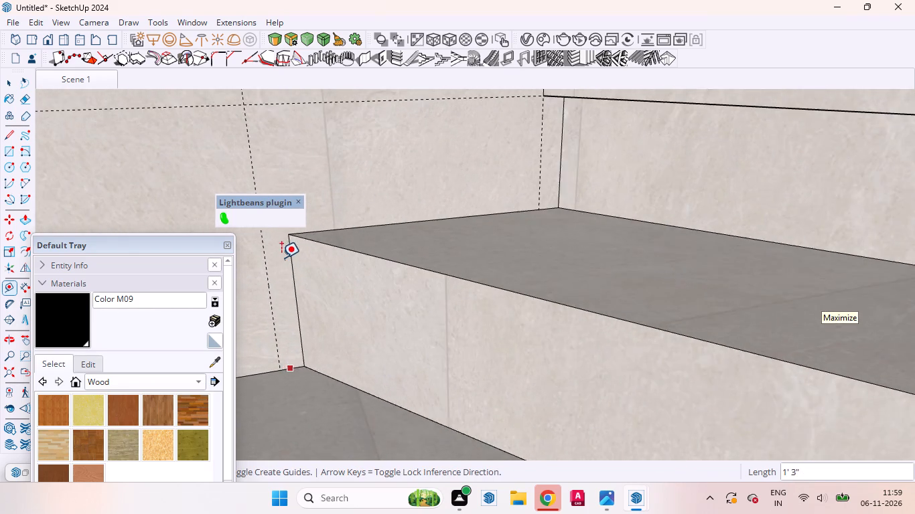
scroll(281, 258, up, 6)
scroll(287, 311, down, 4)
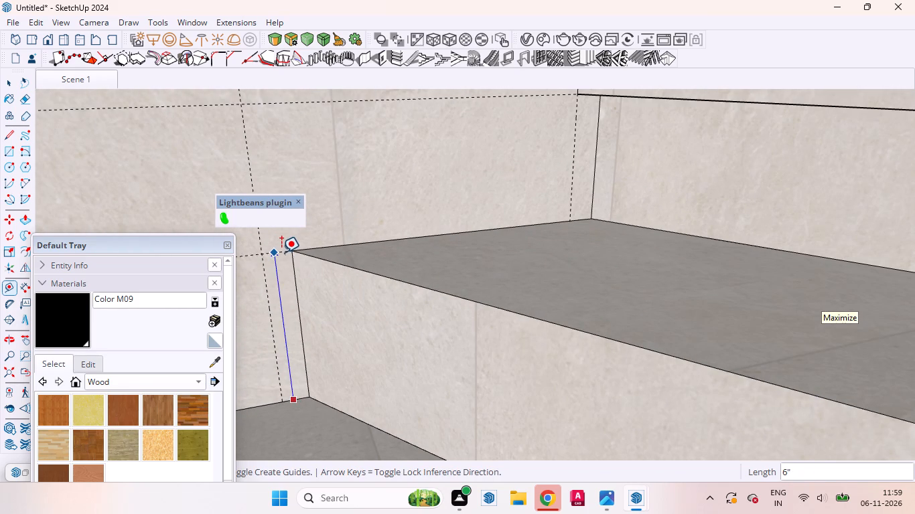
click(290, 252)
Place a second horizontal guide 1" below the guide at the fourth step's top corner.
scroll(285, 267, up, 3)
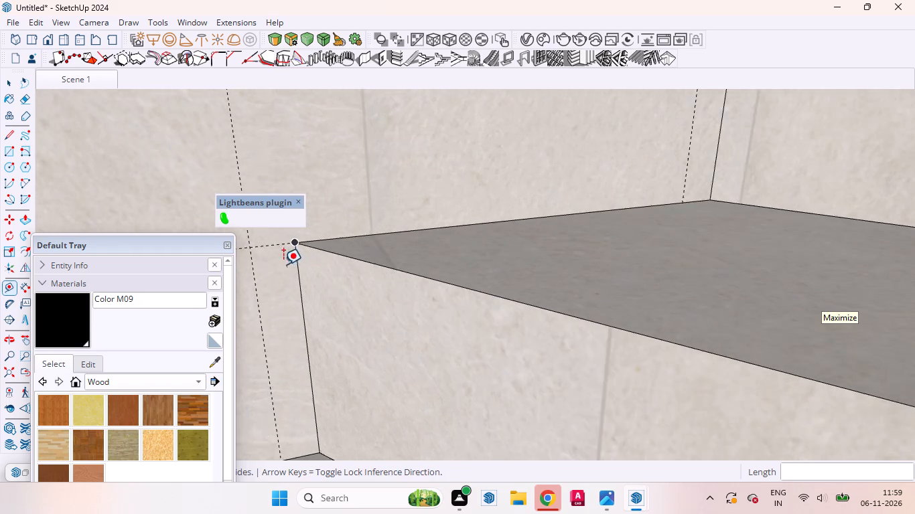
scroll(283, 264, up, 6)
middle_drag(313, 327, 253, 298)
scroll(269, 298, up, 1)
scroll(404, 311, down, 10)
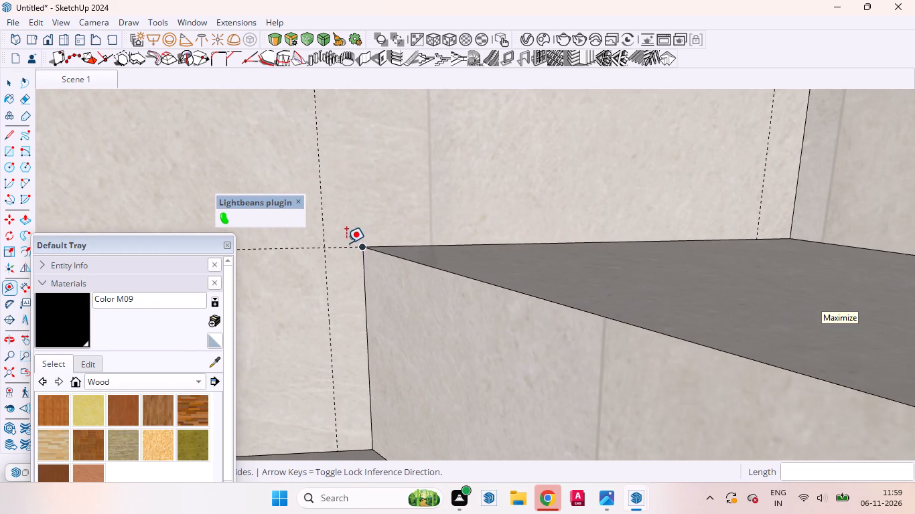
scroll(346, 242, up, 5)
click(337, 248)
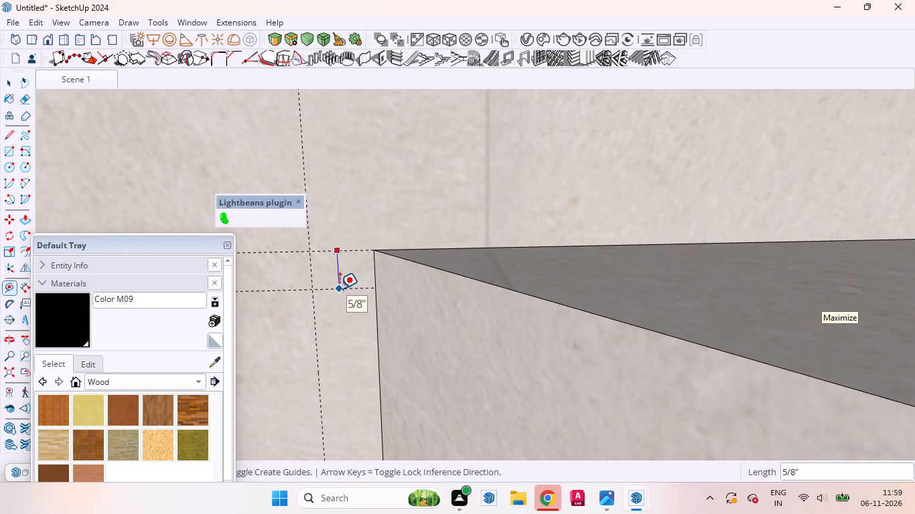
key(1)
key(Return)
Draw a 1" square profile on the platform wall between the guides, ending at the fourth step's top corner.
key(space)
click(340, 292)
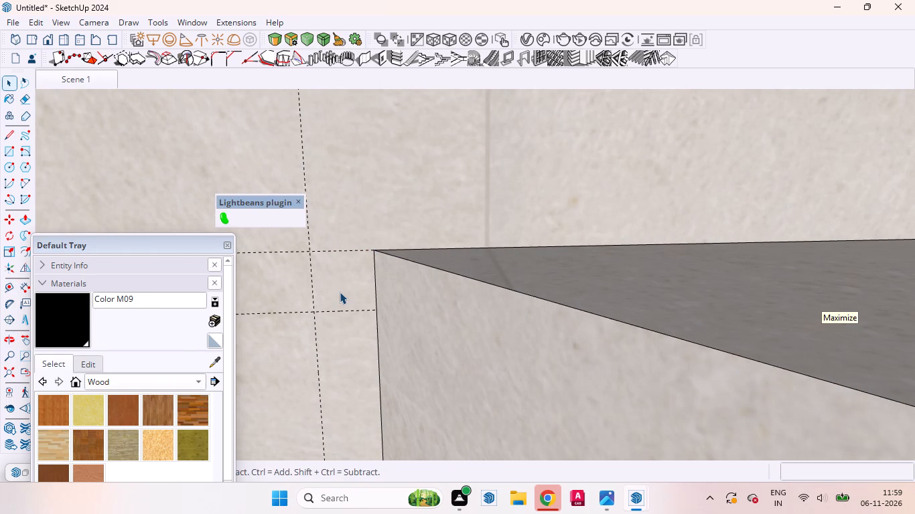
key(r)
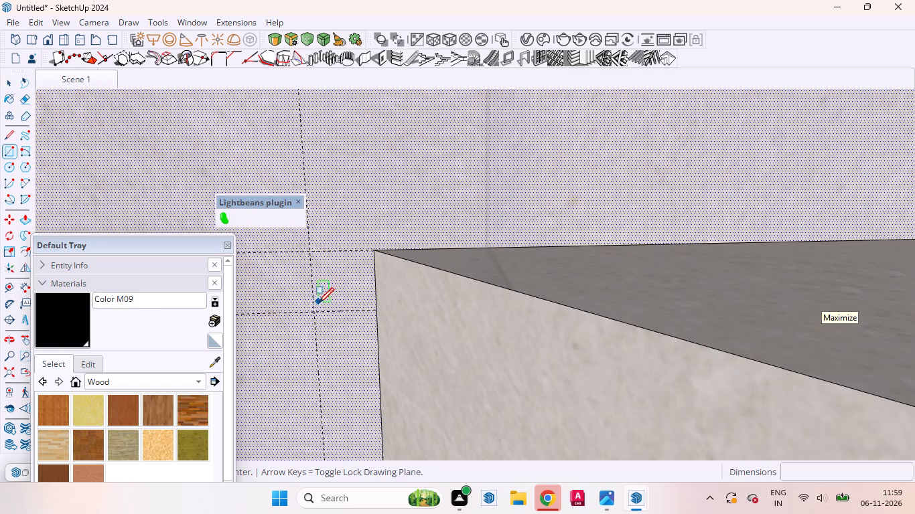
click(315, 311)
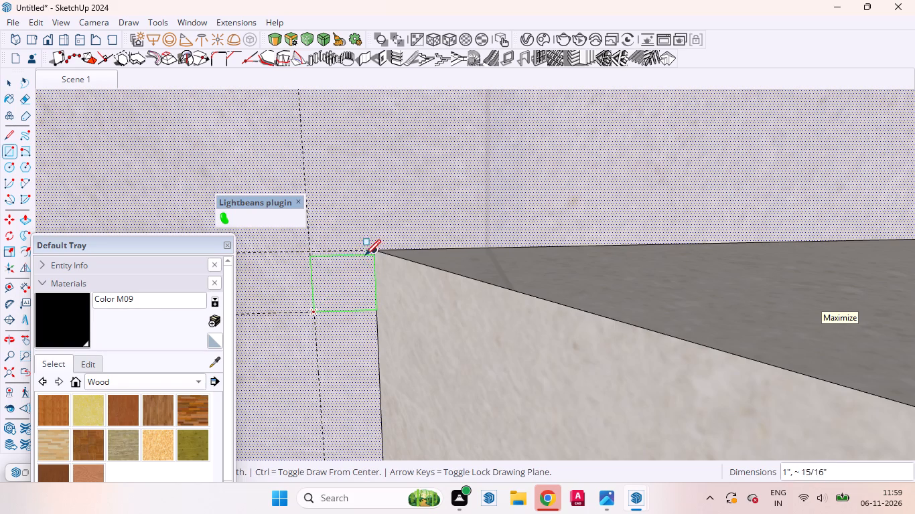
click(372, 250)
key(space)
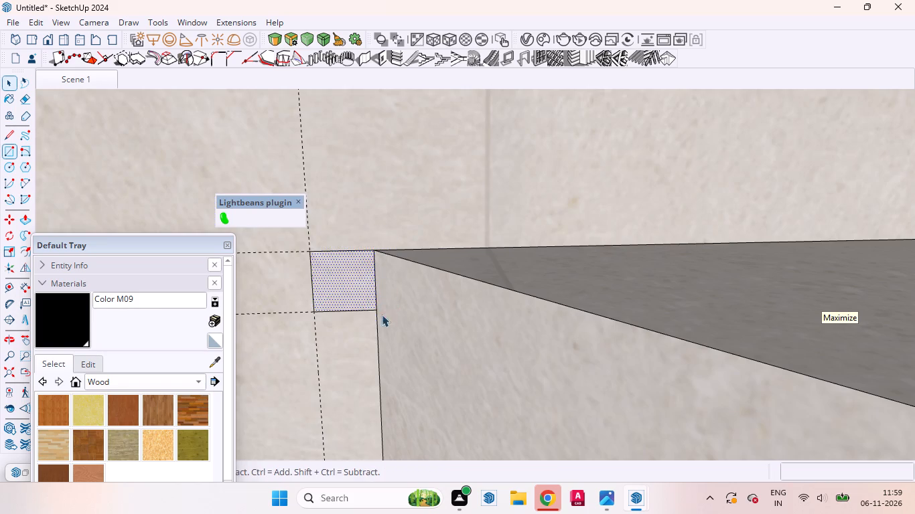
Place a vertical guide on the platform wall 1" outside the lowest step's side edge.
scroll(543, 159, down, 15)
scroll(600, 142, up, 1)
scroll(600, 142, down, 13)
scroll(542, 193, up, 2)
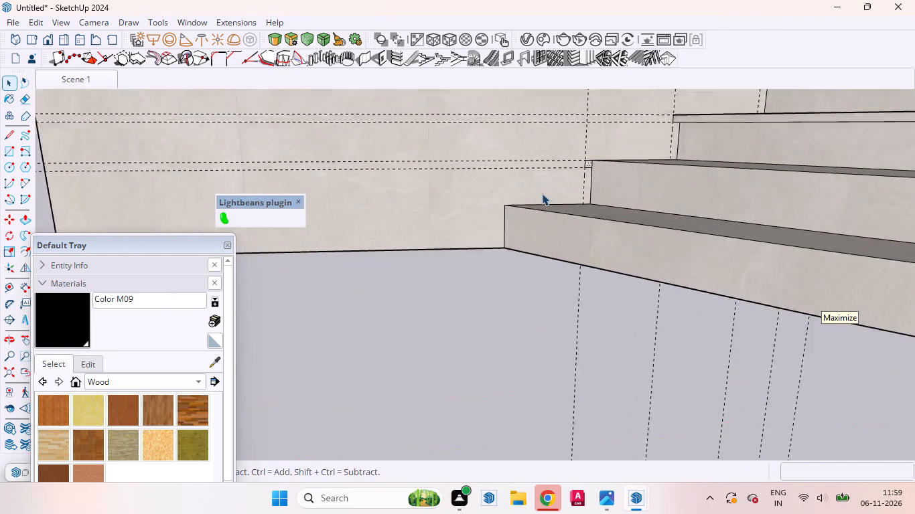
scroll(542, 193, up, 14)
key(t)
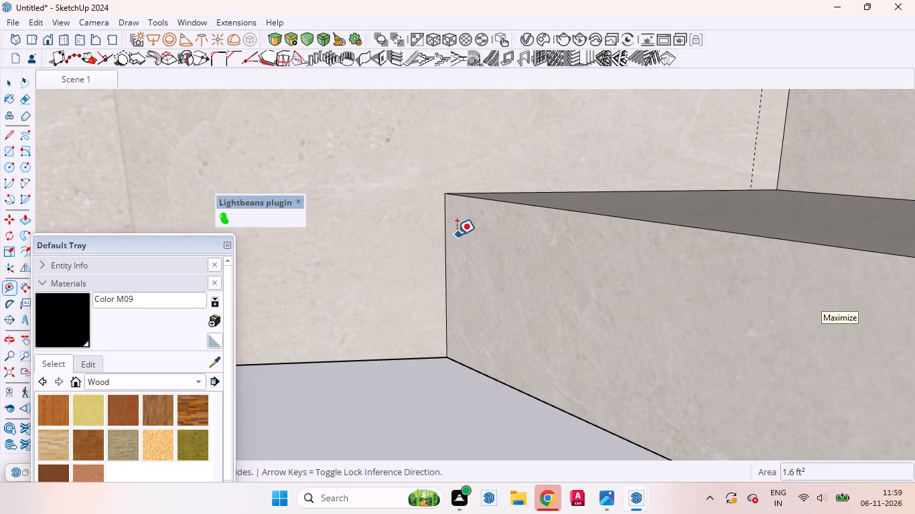
click(445, 233)
key(1)
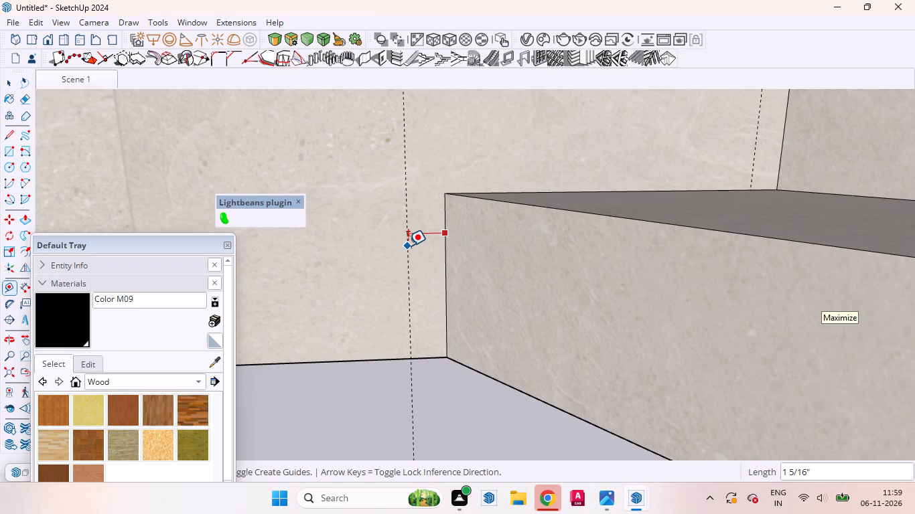
key(Return)
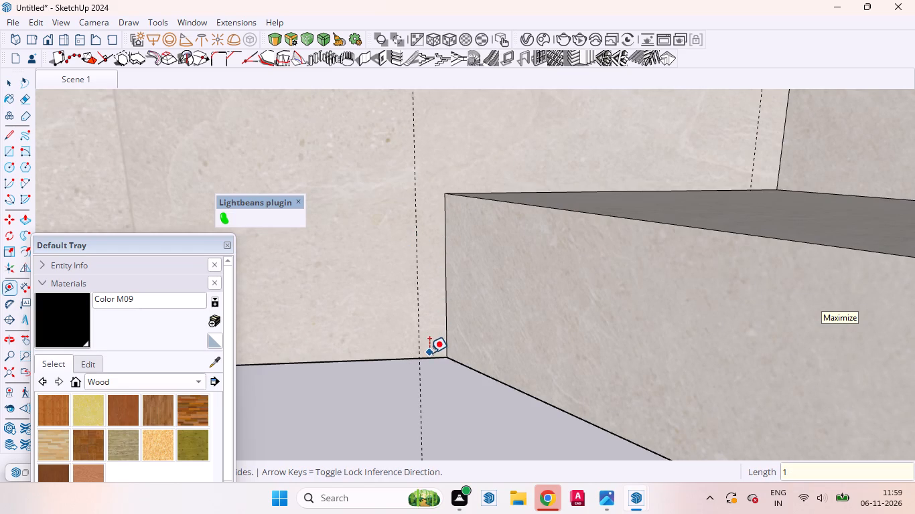
Place horizontal guides on the platform wall level with the lowest step's top corner and 1" below it.
click(430, 357)
scroll(437, 200, up, 5)
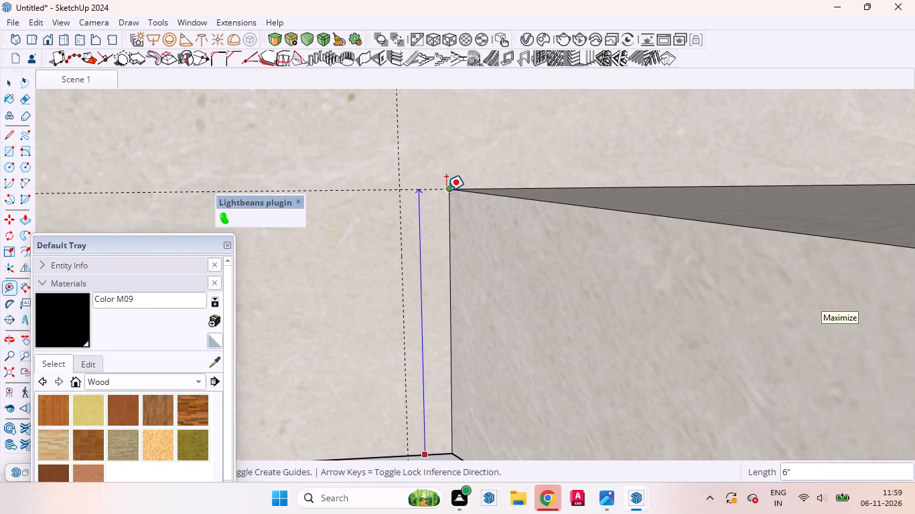
click(446, 191)
click(420, 189)
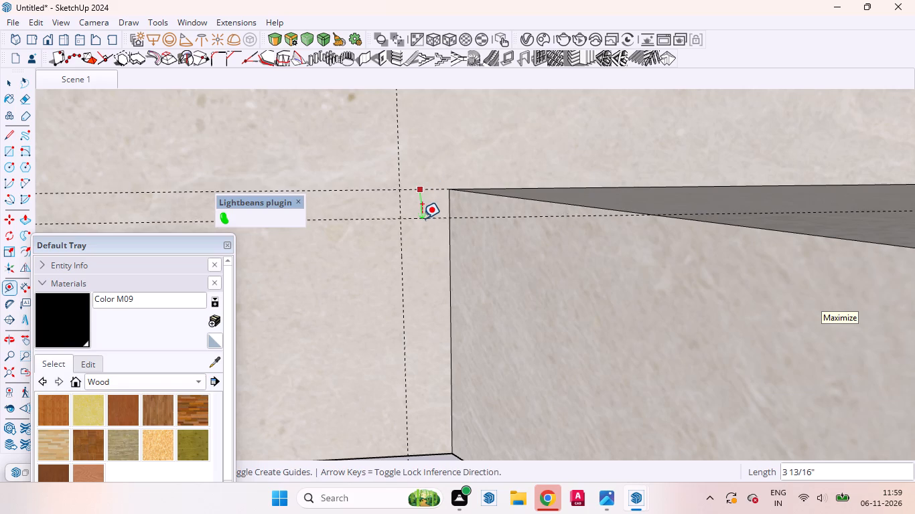
key(Up)
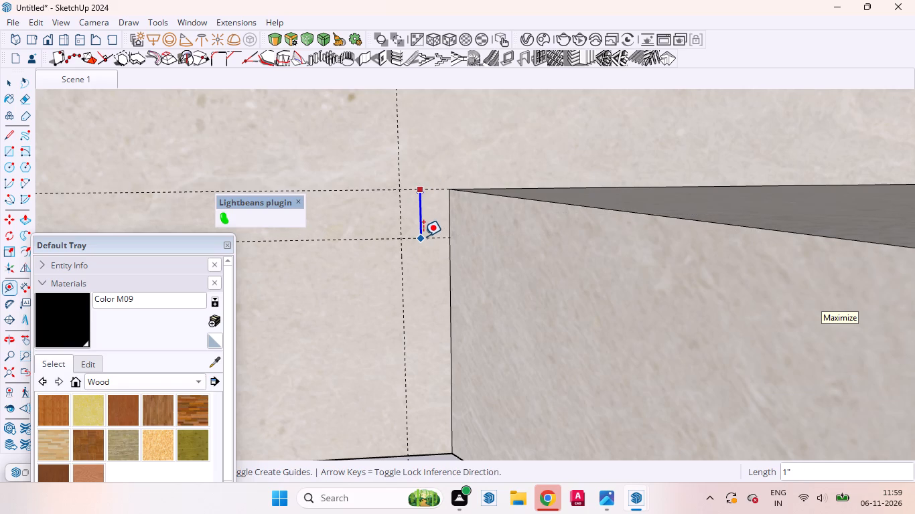
key(1)
key(Return)
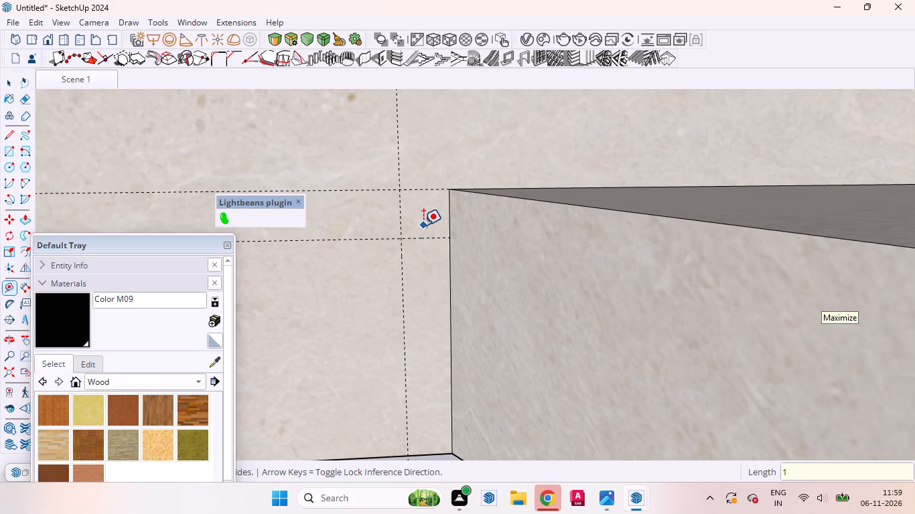
Draw a 1" square profile on the platform wall between the guides at the lowest step's top corner.
key(space)
click(423, 224)
key(r)
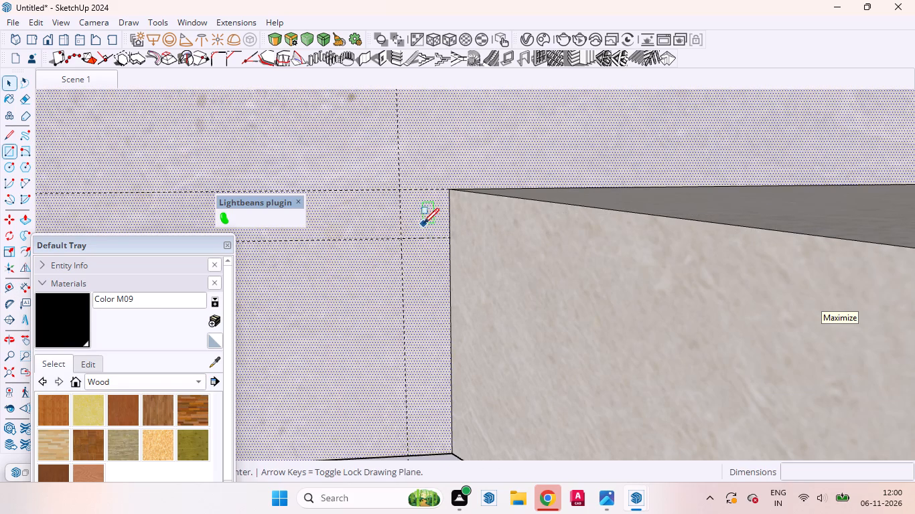
click(402, 237)
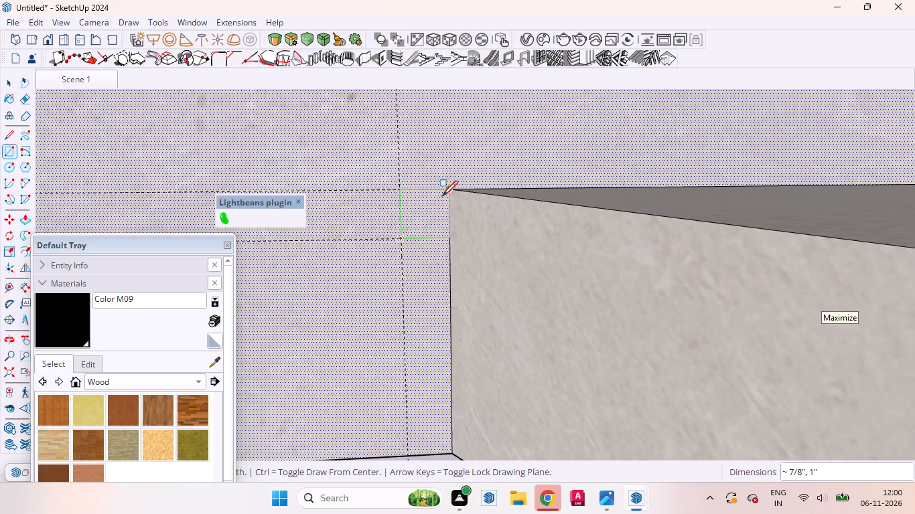
click(445, 193)
key(space)
click(430, 207)
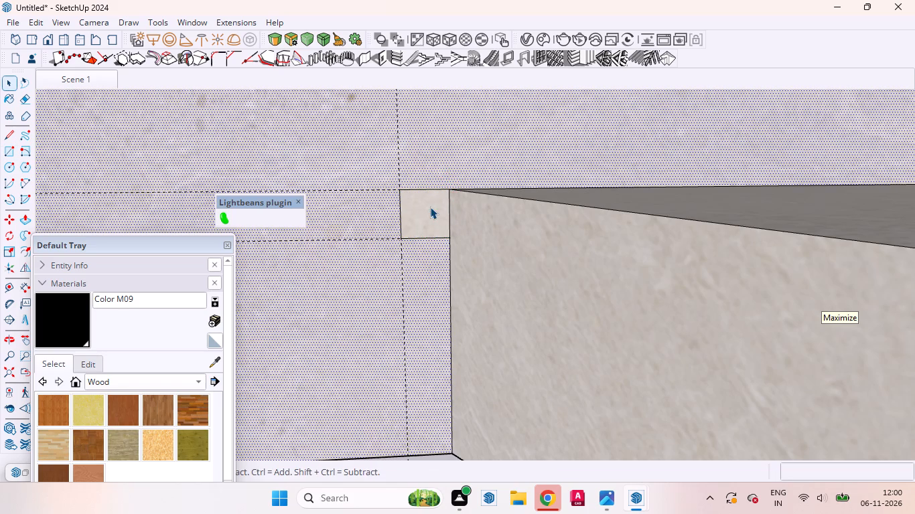
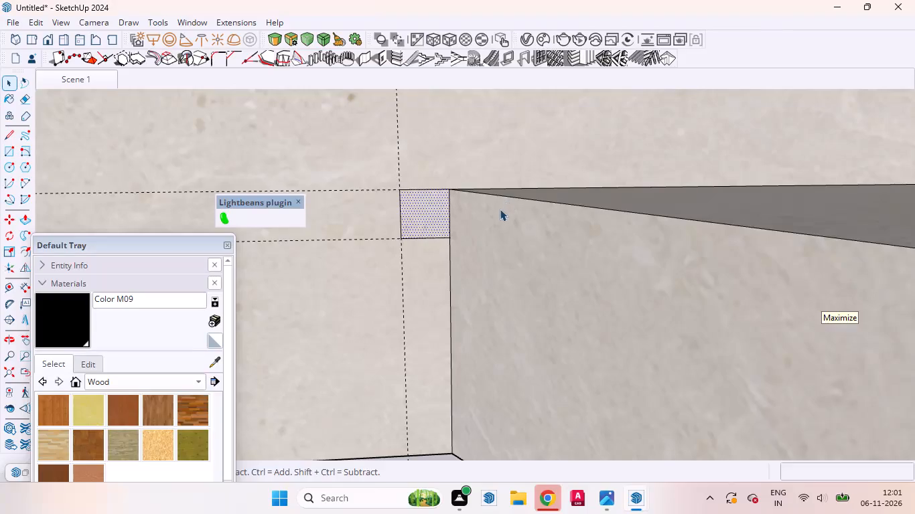
Select the first segments of the bottom step's curved upper front edge, starting at the small square profile beside the platform wall.
click(509, 197)
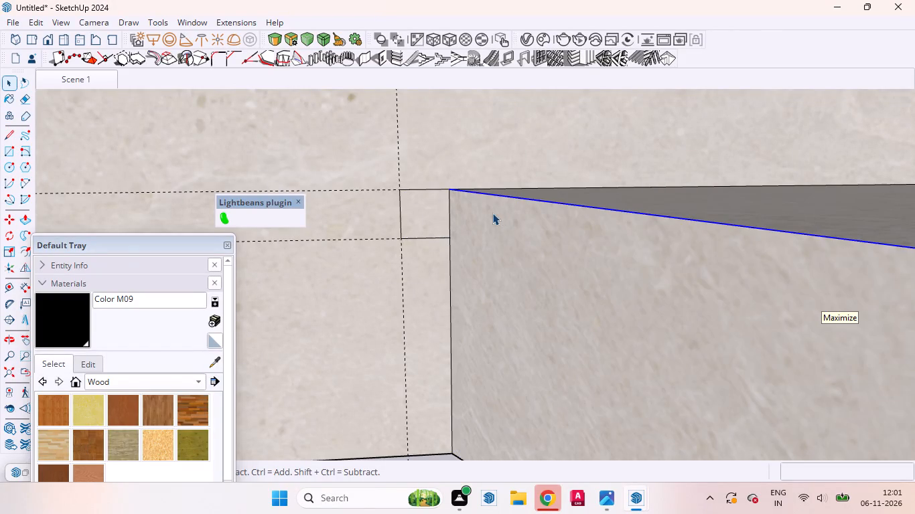
scroll(484, 213, down, 17)
scroll(469, 222, down, 9)
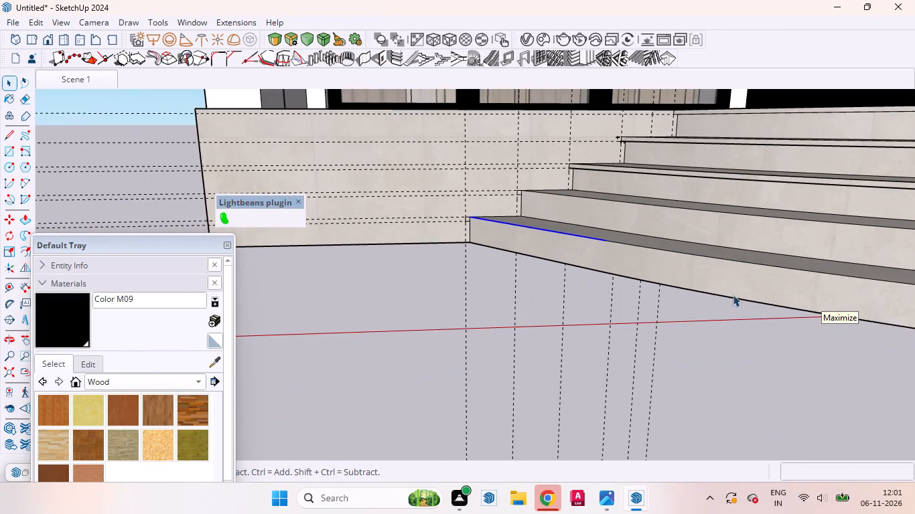
scroll(544, 268, down, 4)
scroll(552, 235, up, 5)
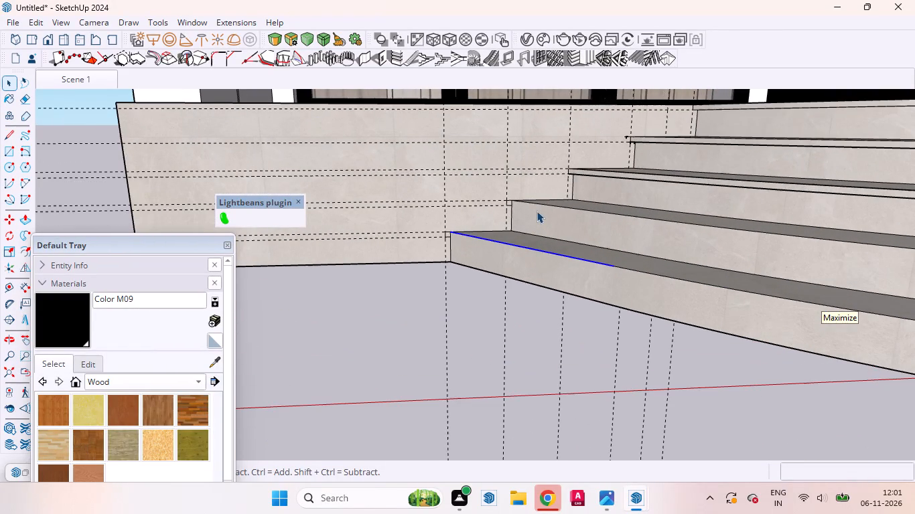
scroll(537, 211, up, 3)
scroll(537, 211, down, 1)
ctrl+scroll(514, 224, down, 5)
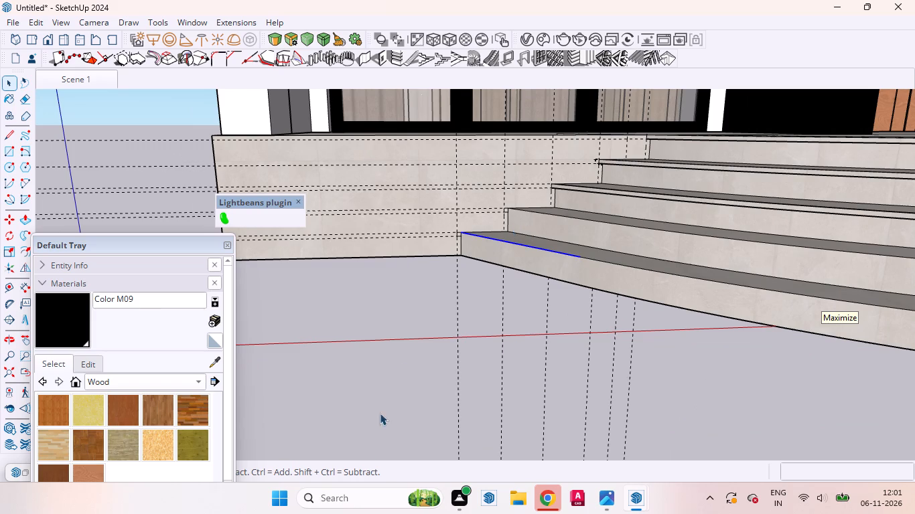
scroll(391, 368, down, 12)
scroll(495, 326, up, 1)
middle_drag(500, 335, 687, 380)
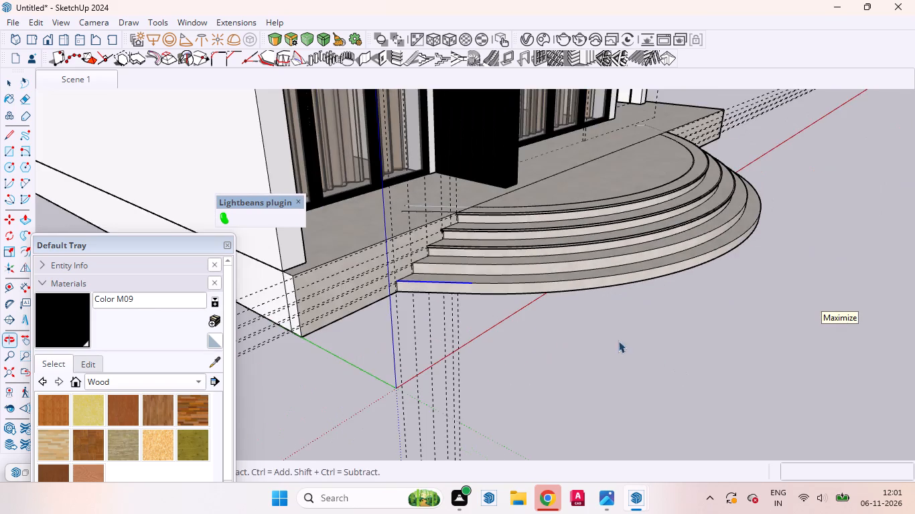
scroll(559, 328, up, 14)
ctrl+scroll(466, 350, down, 6)
ctrl+middle_drag(429, 311, 441, 363)
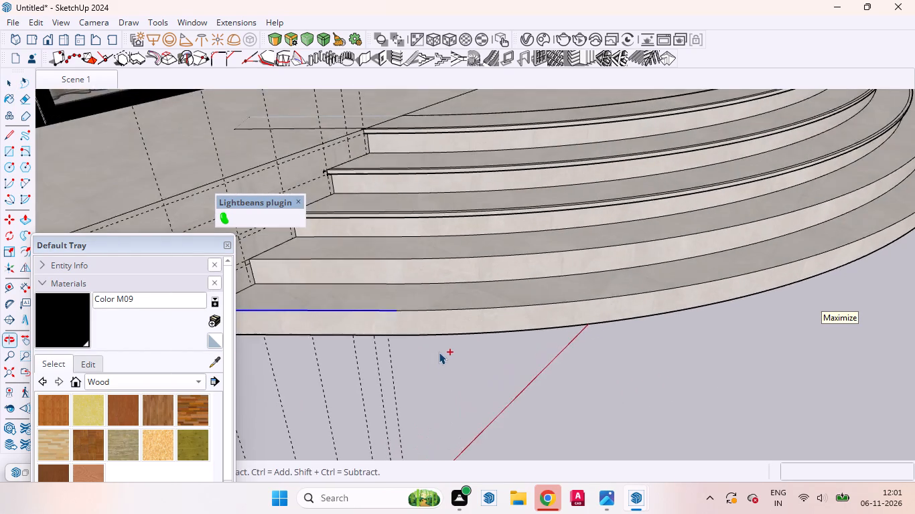
ctrl+scroll(439, 352, up, 11)
ctrl+drag(301, 237, 462, 284)
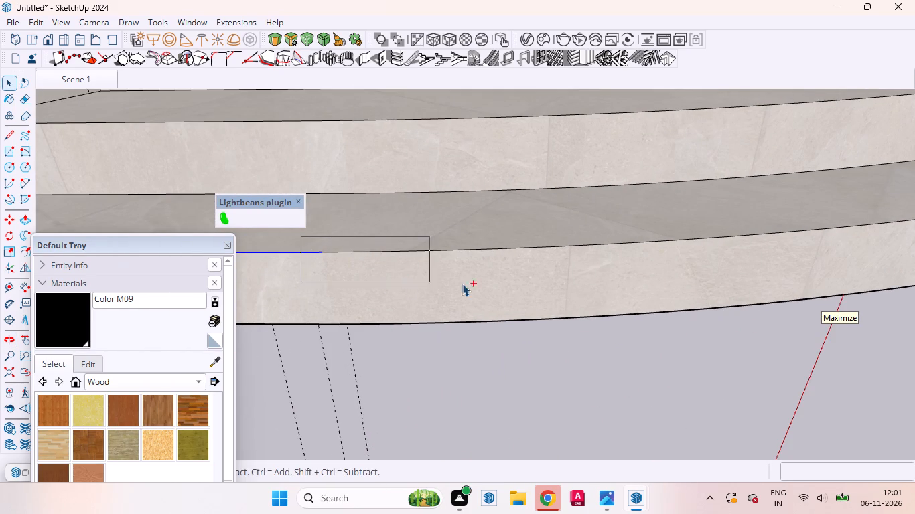
ctrl+drag(462, 284, 679, 269)
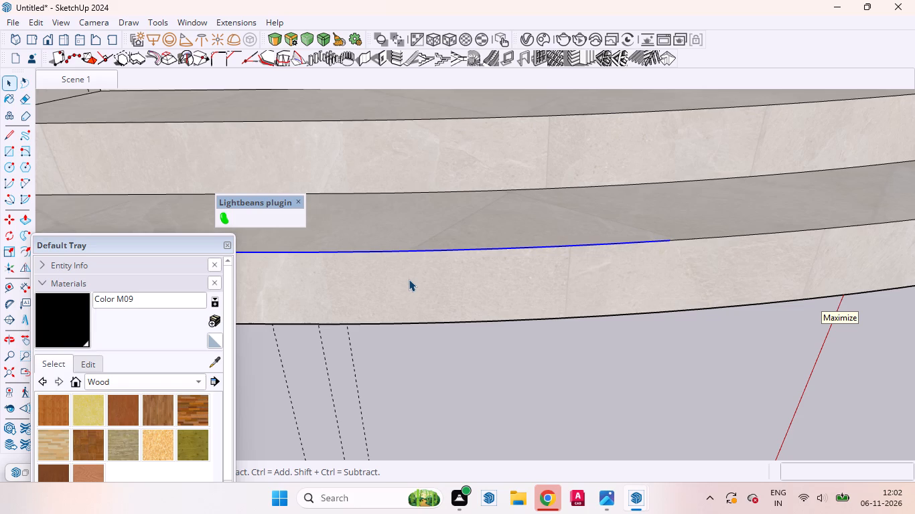
Add the adjoining segments of the bottom step's upper front edge to the selection, continuing away from the square profile.
scroll(575, 288, down, 10)
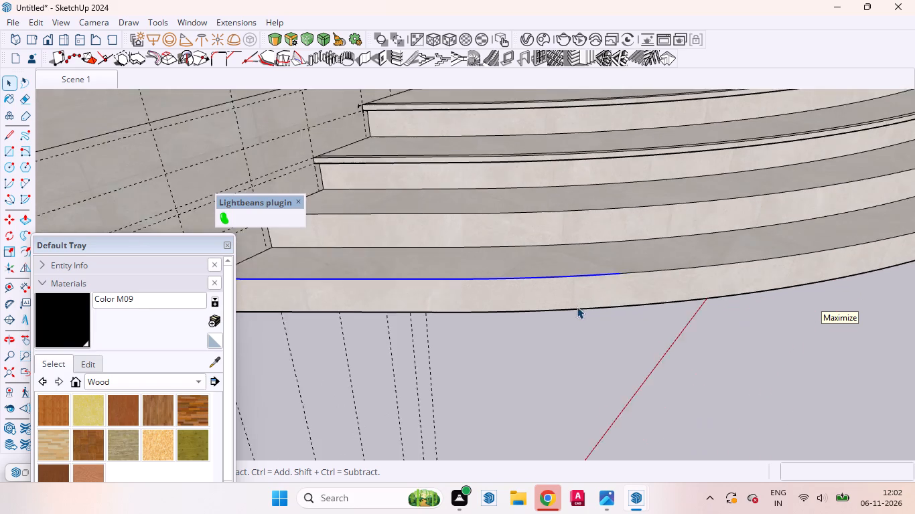
scroll(577, 307, down, 6)
ctrl+middle_drag(609, 339, 484, 292)
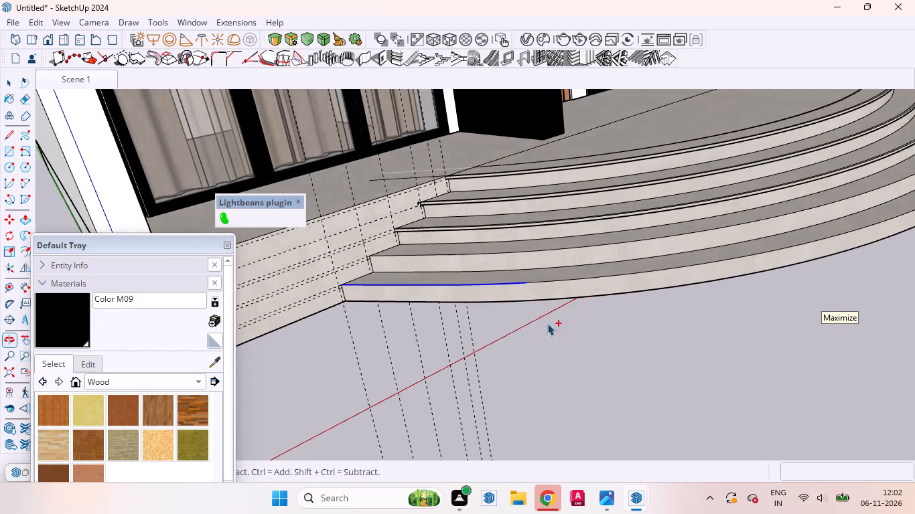
ctrl+scroll(587, 369, down, 8)
ctrl+scroll(626, 325, up, 20)
ctrl+scroll(626, 325, up, 3)
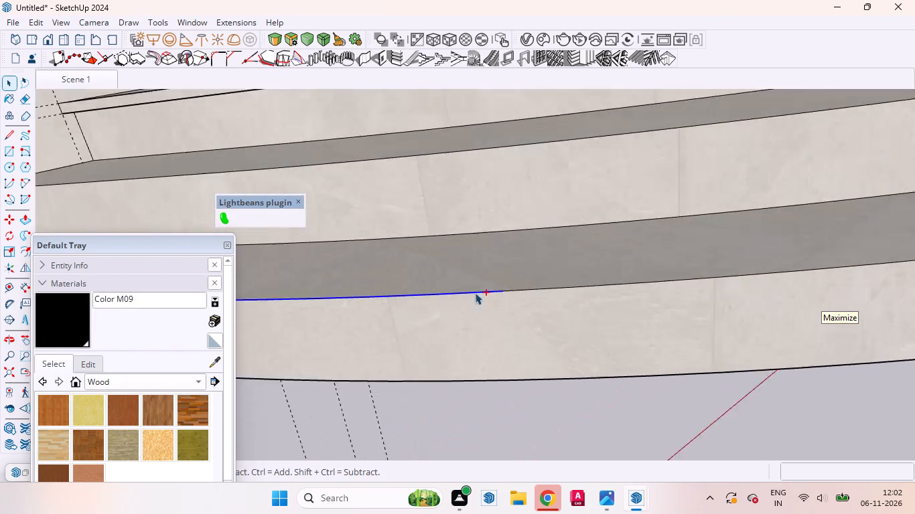
ctrl+scroll(520, 351, down, 13)
ctrl+scroll(575, 364, up, 5)
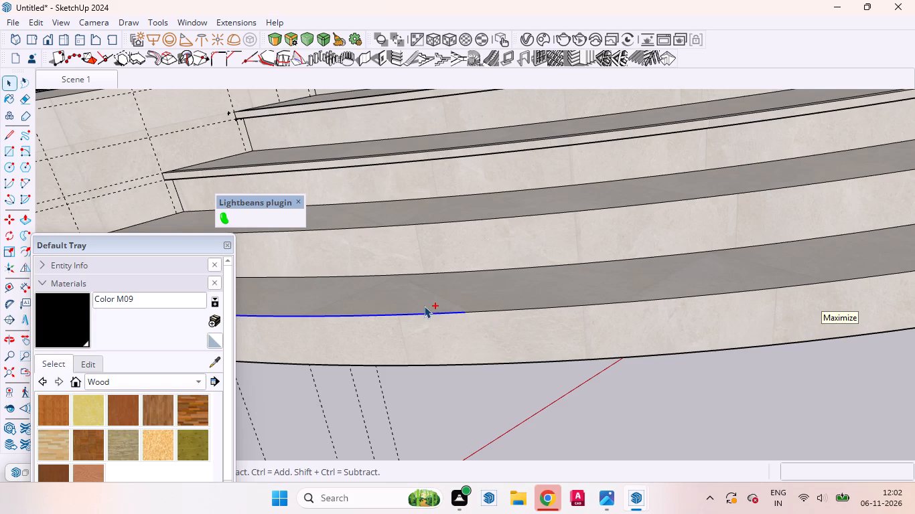
ctrl+drag(426, 292, 623, 325)
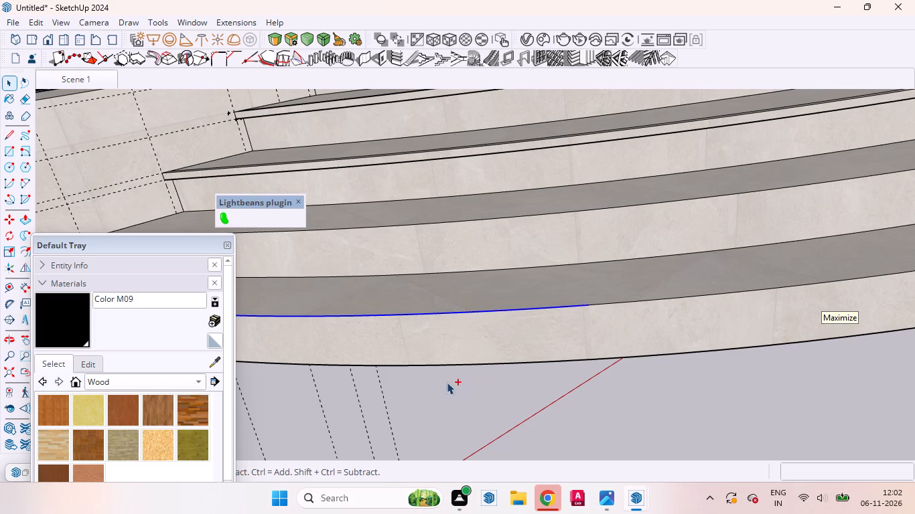
ctrl+scroll(441, 385, down, 2)
ctrl+scroll(433, 387, up, 1)
ctrl+scroll(432, 388, down, 10)
ctrl+scroll(538, 371, up, 20)
ctrl+scroll(538, 371, up, 5)
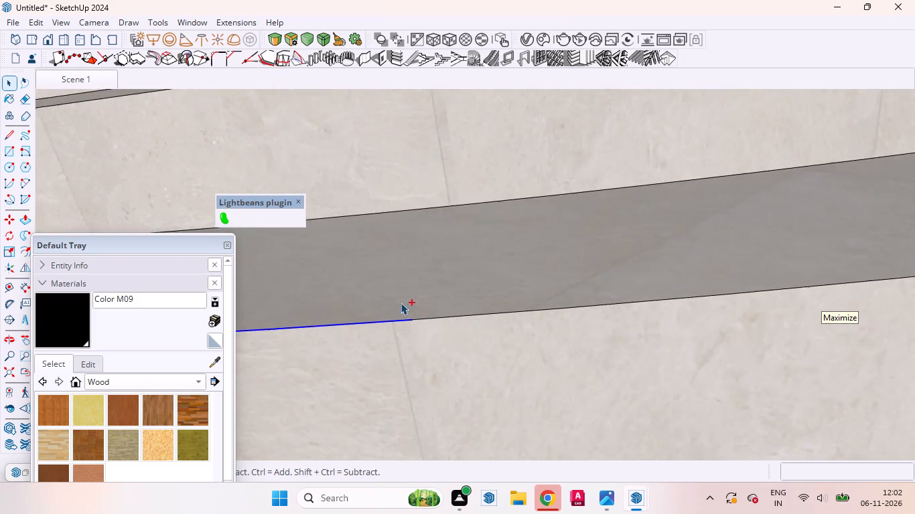
ctrl+scroll(401, 303, up, 1)
ctrl+drag(366, 281, 855, 361)
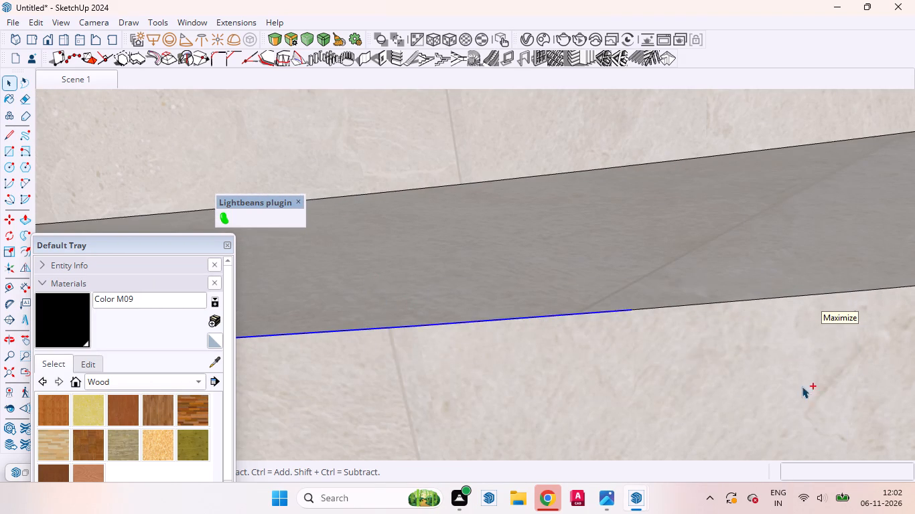
Extend the selection along the bottom step's upper front edge with the following run of curve segments.
ctrl+scroll(473, 375, down, 15)
ctrl+scroll(367, 314, up, 1)
ctrl+scroll(367, 314, down, 3)
ctrl+scroll(563, 319, up, 11)
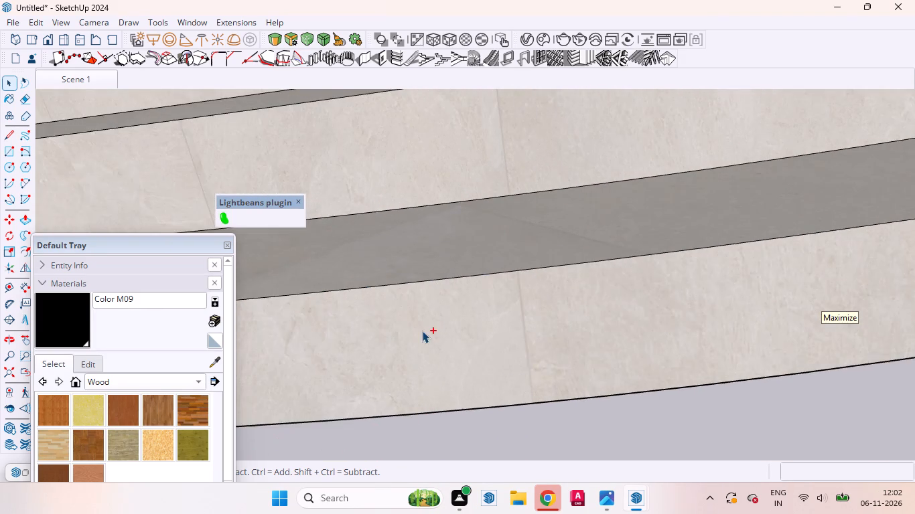
ctrl+scroll(474, 349, down, 5)
ctrl+drag(300, 299, 585, 334)
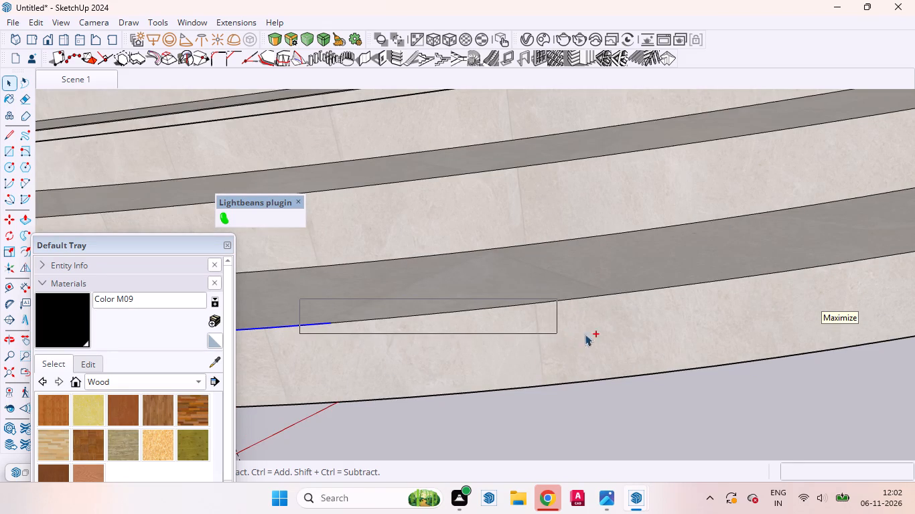
ctrl+drag(585, 334, 602, 337)
ctrl+drag(512, 289, 711, 330)
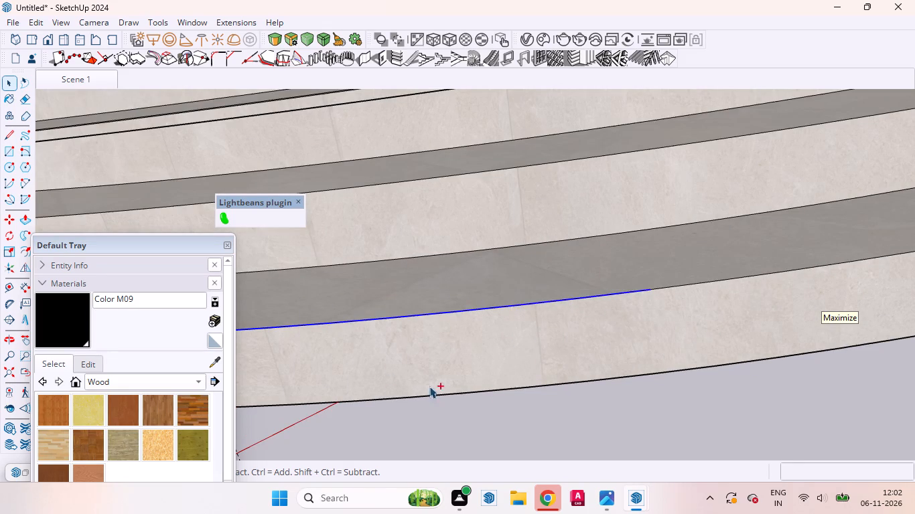
Add more upper front edge segments where the bottom step's curve bends round toward the front of the stair.
ctrl+scroll(380, 386, down, 11)
ctrl+scroll(485, 353, up, 6)
ctrl+middle_drag(521, 374, 431, 401)
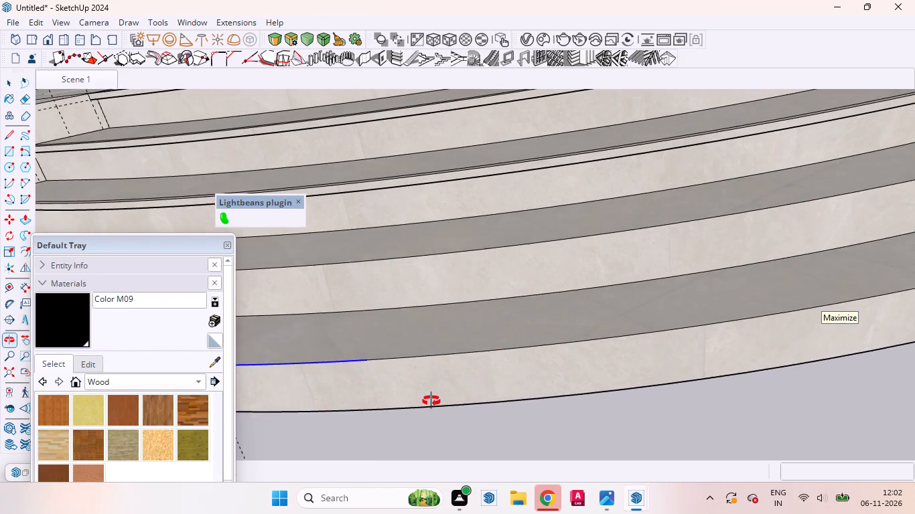
ctrl+middle_drag(431, 401, 393, 415)
ctrl+scroll(667, 284, down, 10)
ctrl+middle_drag(638, 388, 494, 405)
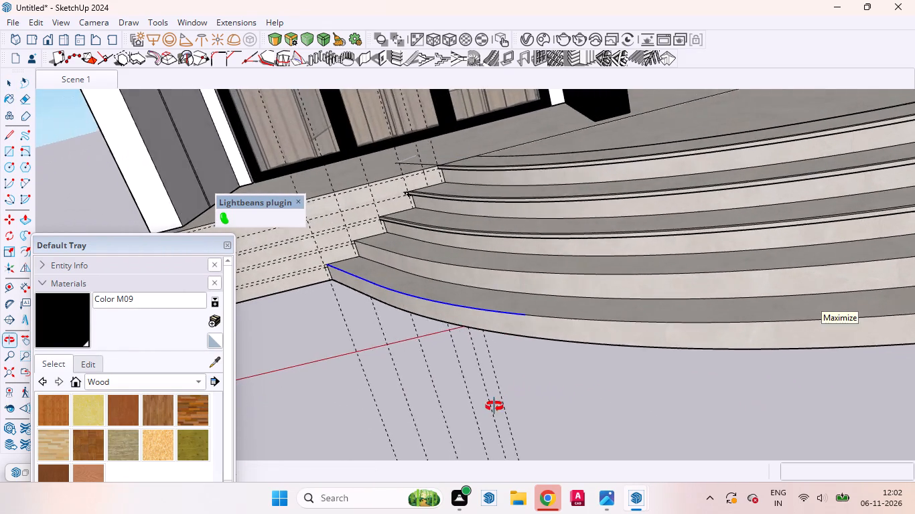
ctrl+scroll(557, 315, up, 14)
ctrl+scroll(520, 336, down, 6)
ctrl+scroll(430, 317, up, 6)
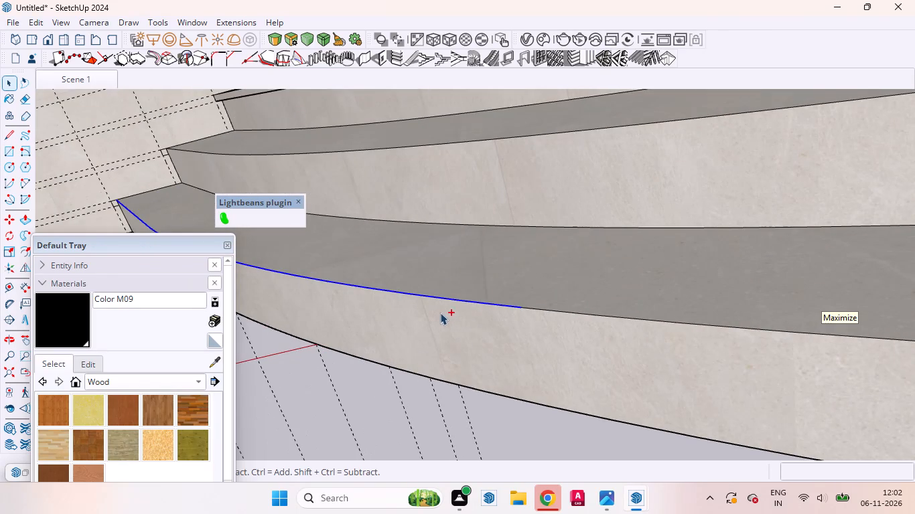
ctrl+drag(453, 281, 739, 347)
ctrl+scroll(467, 326, down, 5)
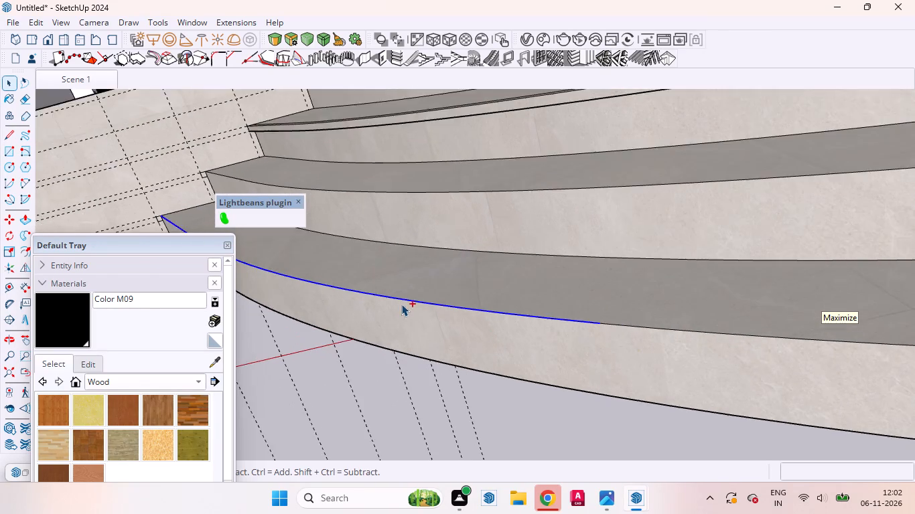
ctrl+scroll(401, 304, down, 5)
ctrl+scroll(595, 307, up, 5)
ctrl+drag(442, 292, 592, 350)
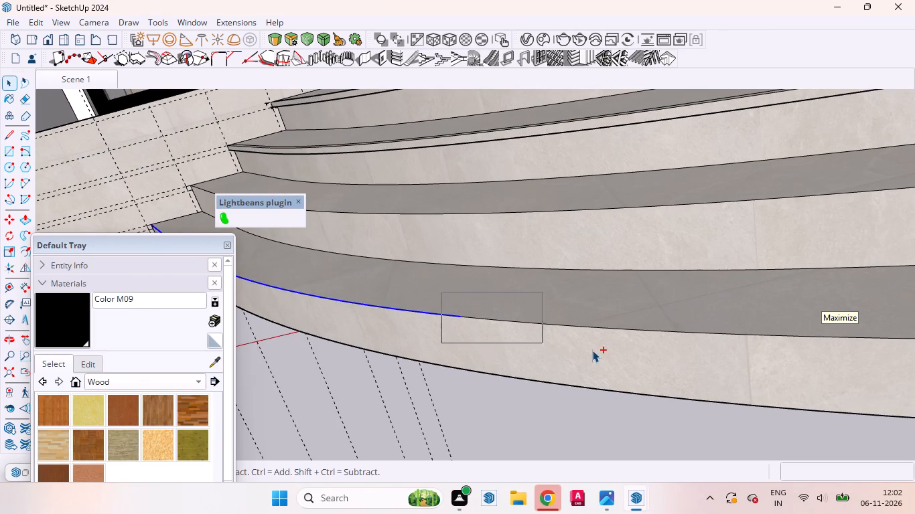
ctrl+drag(592, 350, 650, 351)
Continue the edge selection past the bend onto the long front stretch of the bottom step.
ctrl+scroll(446, 314, down, 9)
ctrl+scroll(553, 310, up, 4)
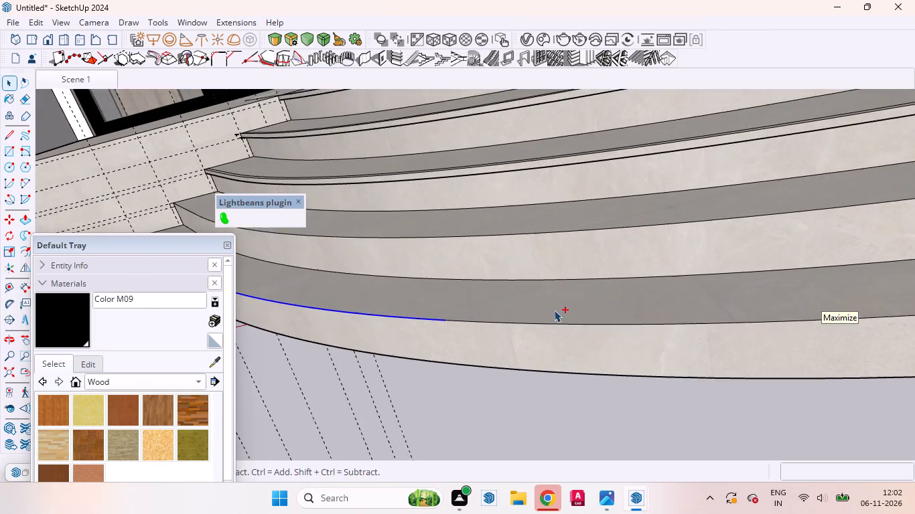
ctrl+scroll(554, 310, up, 6)
ctrl+drag(372, 292, 747, 342)
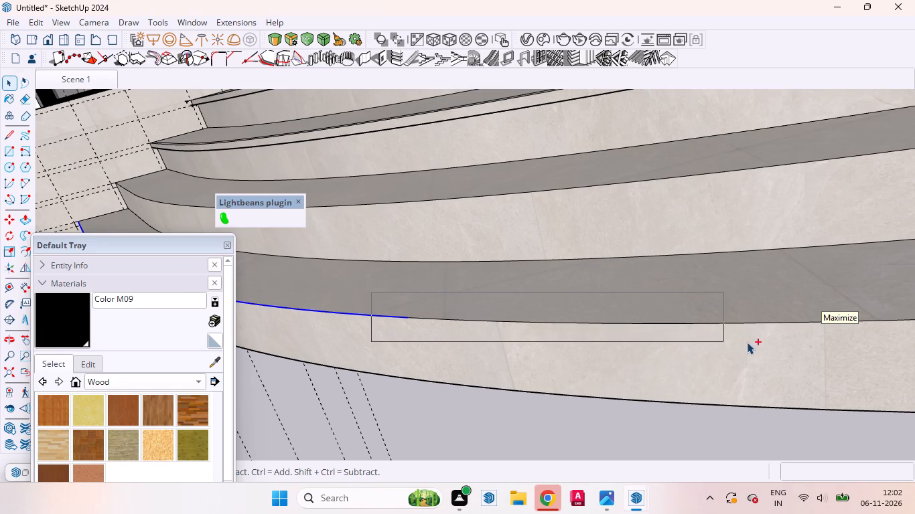
ctrl+drag(747, 342, 817, 342)
ctrl+scroll(550, 334, down, 16)
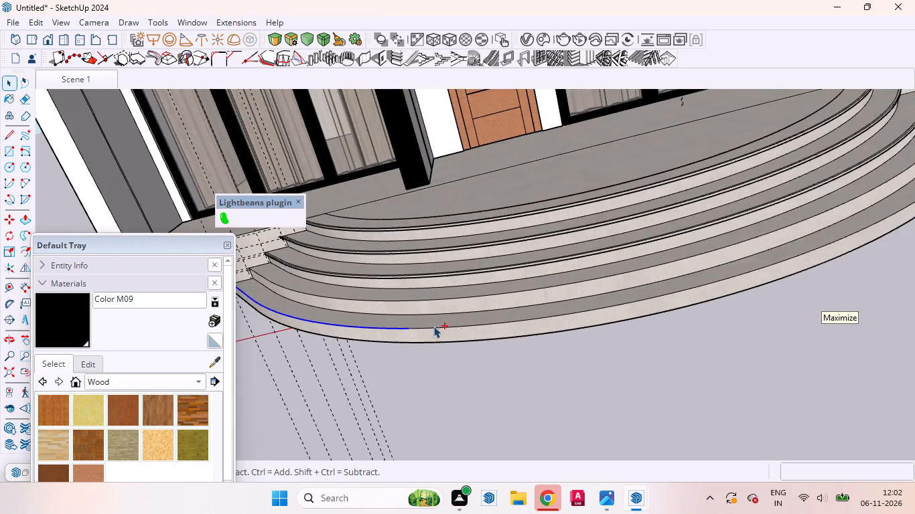
ctrl+scroll(455, 329, up, 3)
ctrl+scroll(458, 329, down, 1)
ctrl+scroll(458, 329, up, 7)
ctrl+drag(322, 311, 557, 338)
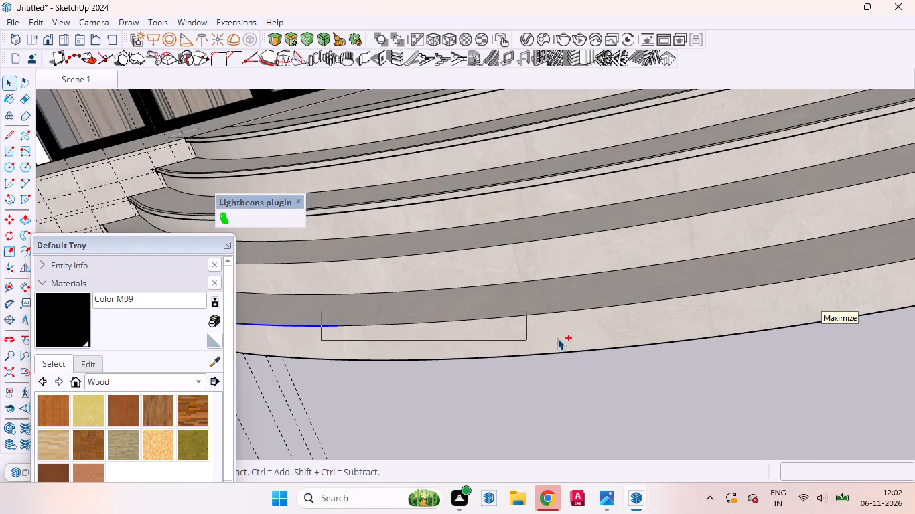
ctrl+drag(557, 338, 591, 336)
Add the upper edge segments along the bottom step's front stretch up to about the middle of the stair.
ctrl+scroll(346, 363, down, 5)
ctrl+scroll(486, 329, up, 10)
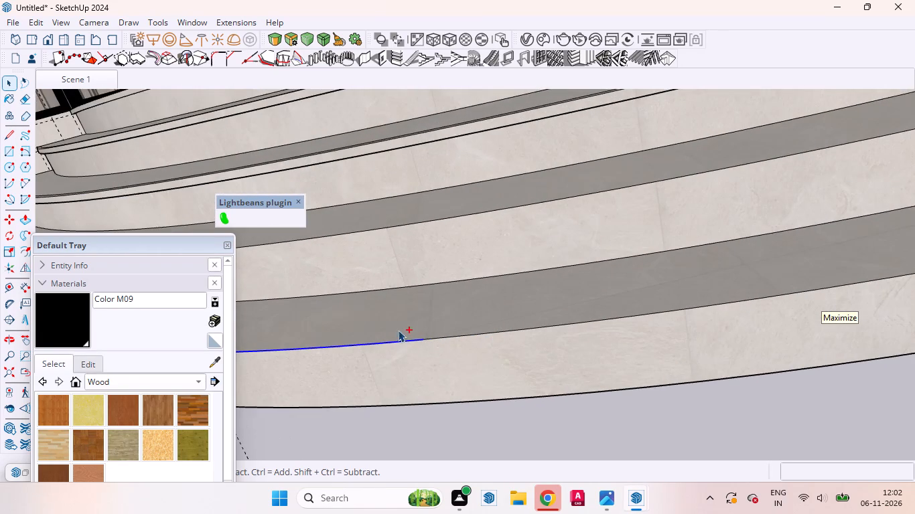
ctrl+drag(391, 319, 638, 373)
ctrl+scroll(415, 368, down, 11)
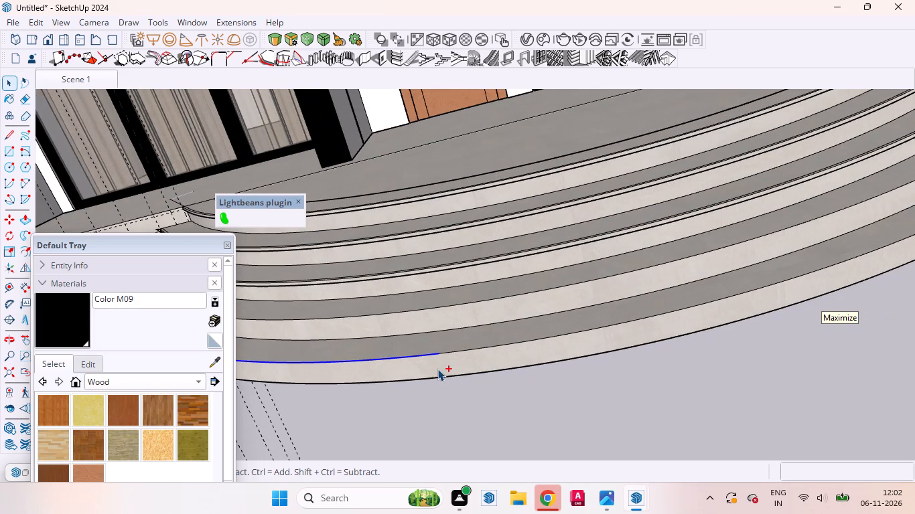
ctrl+scroll(466, 377, up, 5)
ctrl+drag(350, 320, 518, 352)
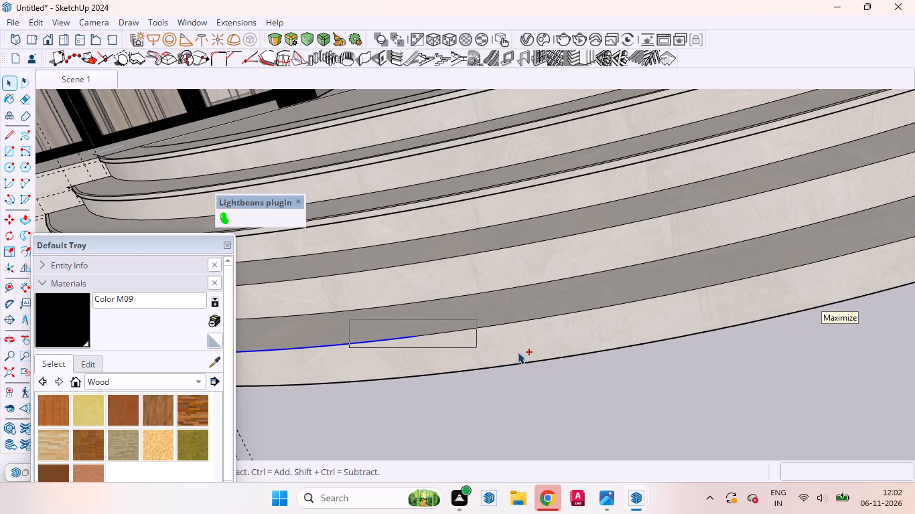
ctrl+drag(518, 352, 539, 354)
ctrl+scroll(339, 397, down, 11)
ctrl+scroll(369, 354, up, 14)
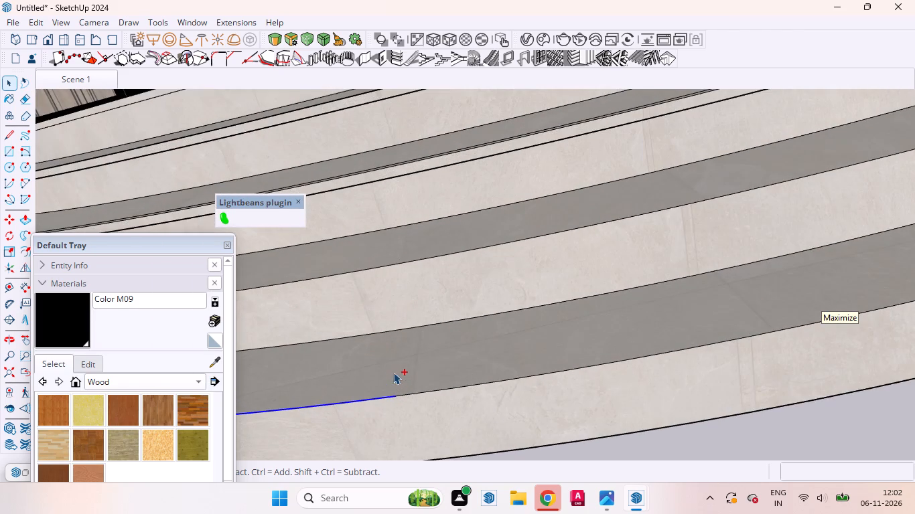
ctrl+drag(350, 371, 476, 413)
ctrl+scroll(356, 412, down, 11)
ctrl+scroll(395, 367, up, 4)
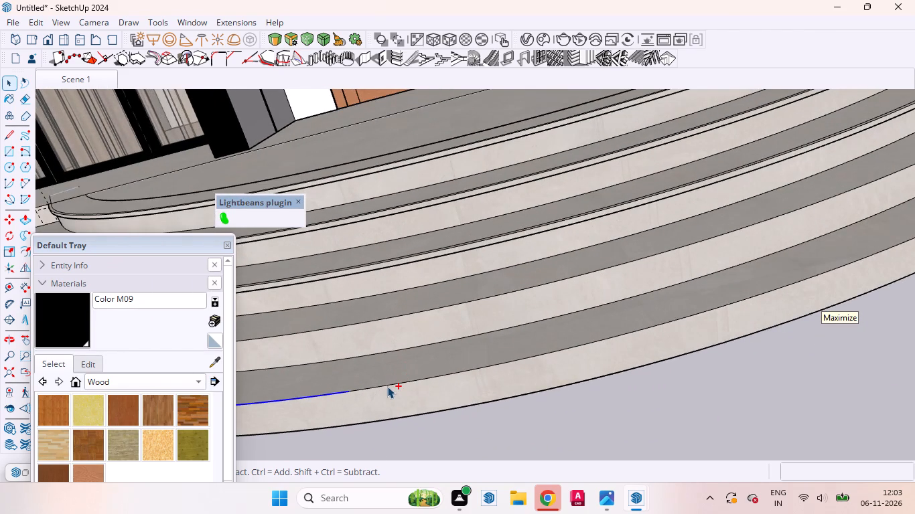
ctrl+click(386, 387)
ctrl+click(375, 388)
ctrl+drag(382, 374, 443, 392)
Add the last segment of the bottom step's upper front edge, at its opposite end beside the platform wall, to the selection.
ctrl+scroll(425, 406, down, 1)
ctrl+scroll(425, 406, up, 1)
ctrl+scroll(425, 406, down, 16)
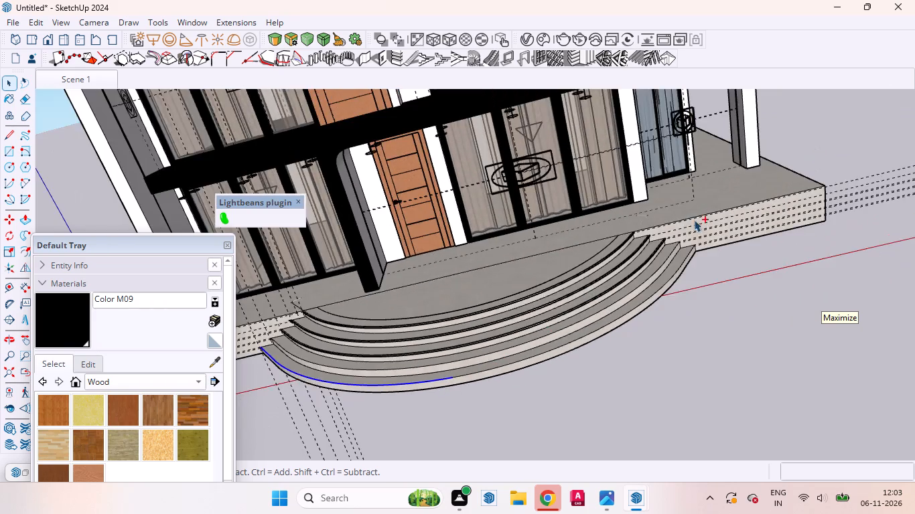
ctrl+scroll(690, 238, up, 8)
ctrl+scroll(712, 234, down, 5)
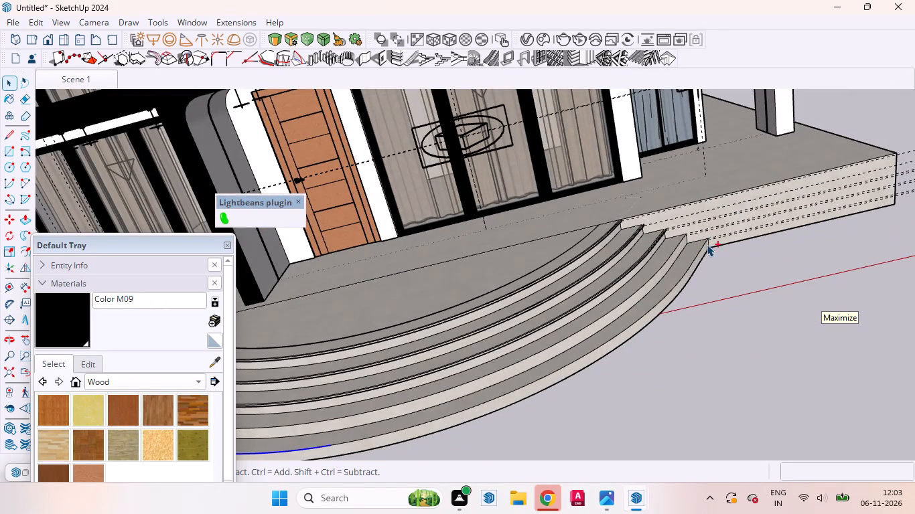
ctrl+click(703, 247)
Extend the selection from that end segment along the adjoining upper front edge segments of the bottom step, back toward the stair's middle.
ctrl+scroll(690, 277, up, 5)
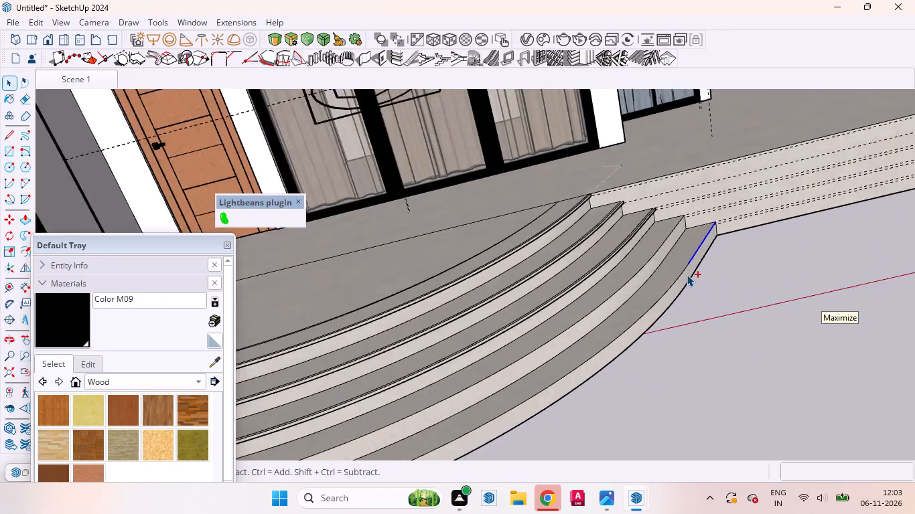
ctrl+scroll(687, 274, up, 6)
ctrl+scroll(682, 271, down, 1)
ctrl+scroll(682, 271, up, 1)
ctrl+middle_drag(690, 287, 275, 430)
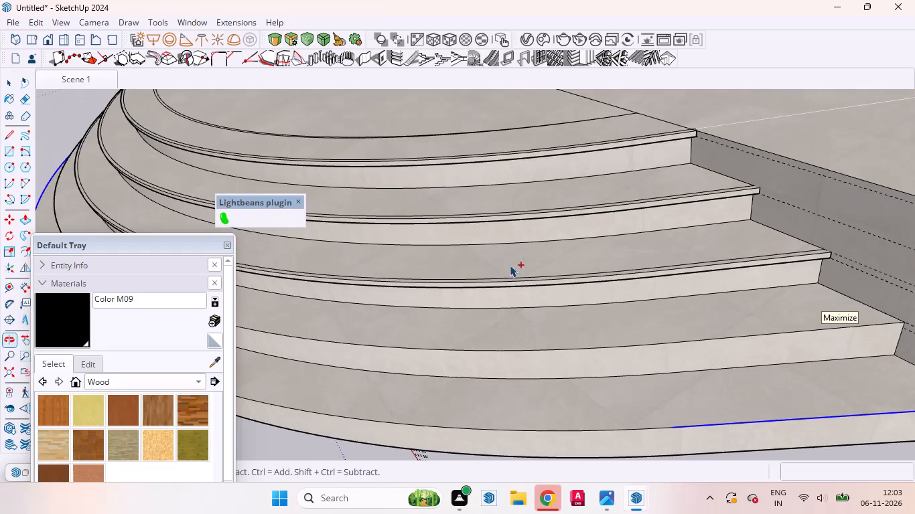
ctrl+scroll(657, 216, down, 6)
ctrl+scroll(668, 314, up, 10)
ctrl+middle_drag(666, 347, 622, 296)
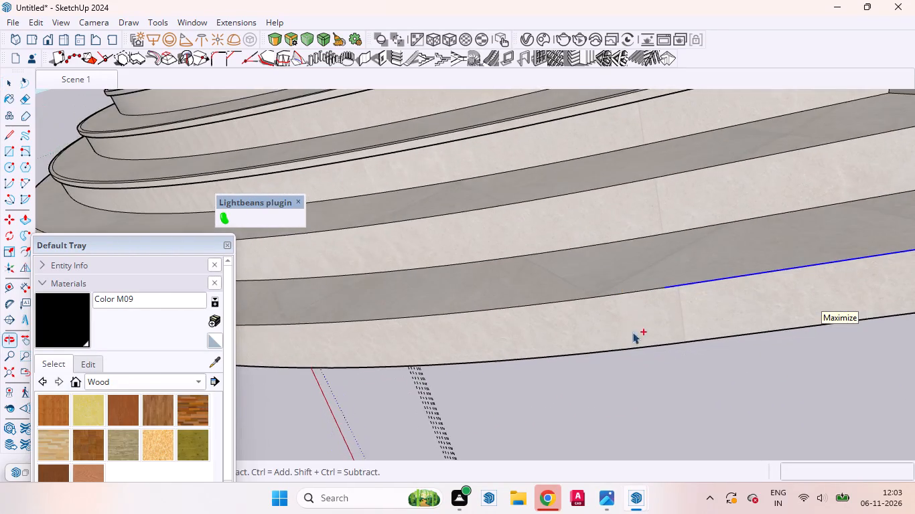
ctrl+scroll(693, 363, down, 11)
ctrl+scroll(532, 410, up, 5)
ctrl+middle_drag(711, 262, 719, 253)
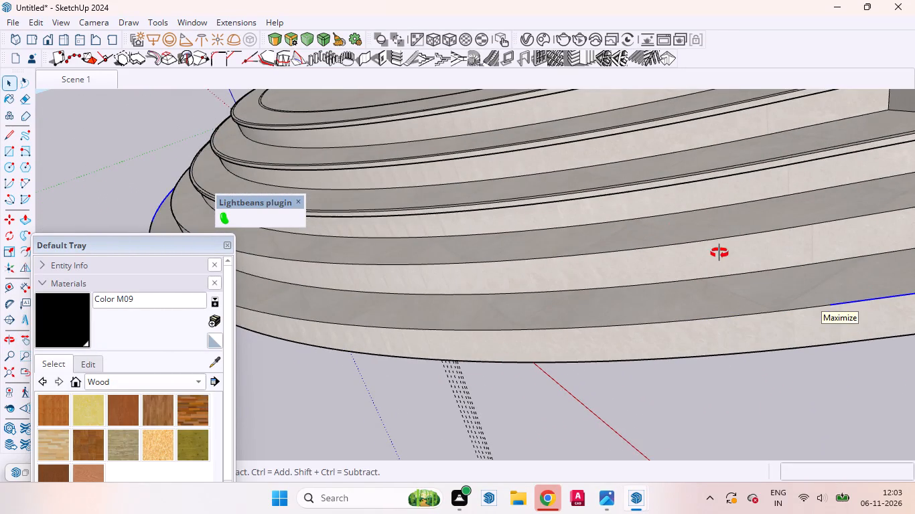
ctrl+middle_drag(719, 253, 699, 371)
ctrl+scroll(737, 252, down, 4)
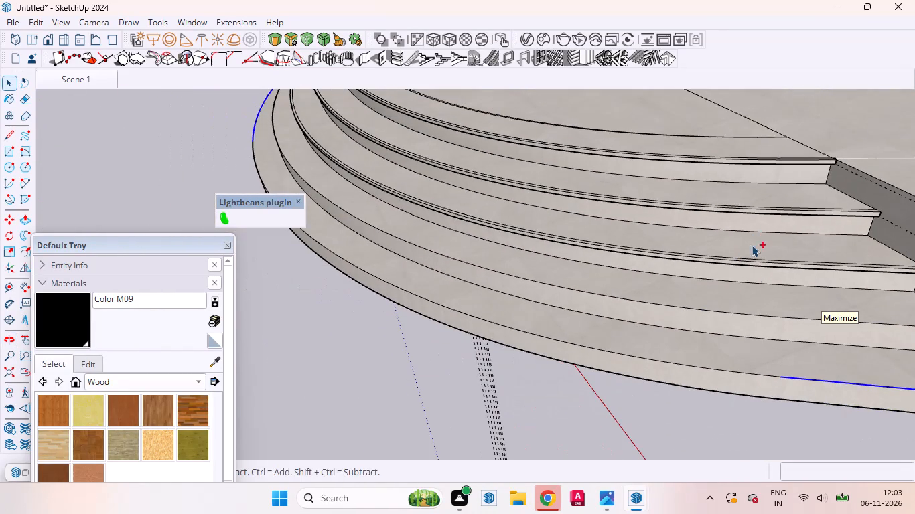
ctrl+scroll(750, 369, up, 6)
ctrl+scroll(631, 287, down, 5)
ctrl+middle_drag(664, 319, 663, 307)
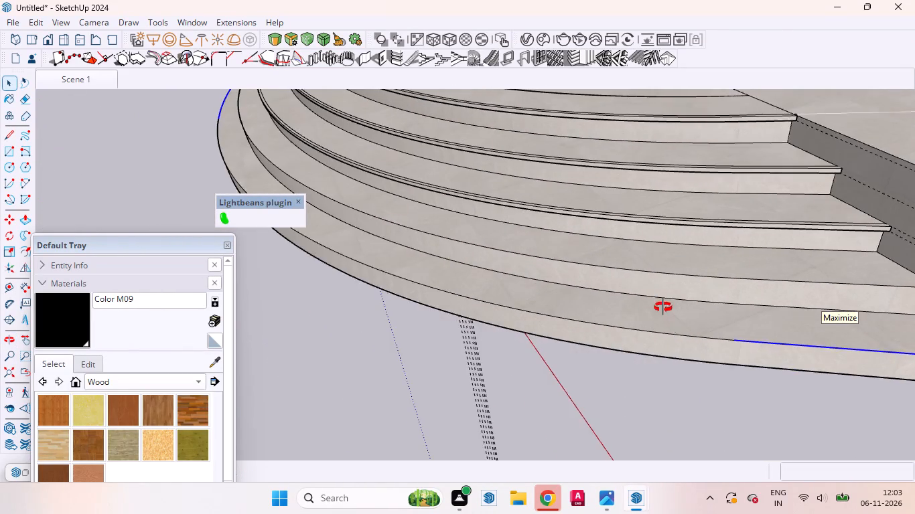
ctrl+middle_drag(663, 307, 663, 222)
ctrl+scroll(672, 243, up, 9)
ctrl+middle_drag(676, 249, 675, 329)
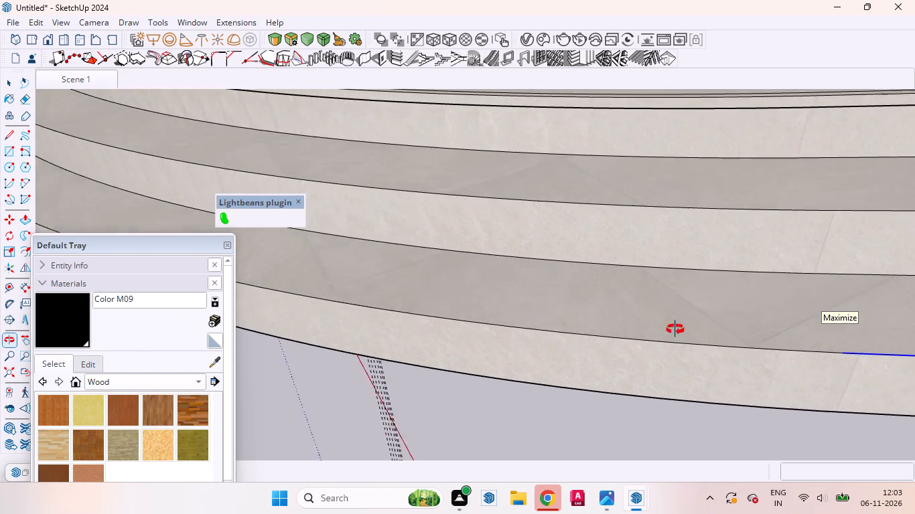
ctrl+middle_drag(675, 329, 669, 329)
ctrl+drag(474, 305, 771, 374)
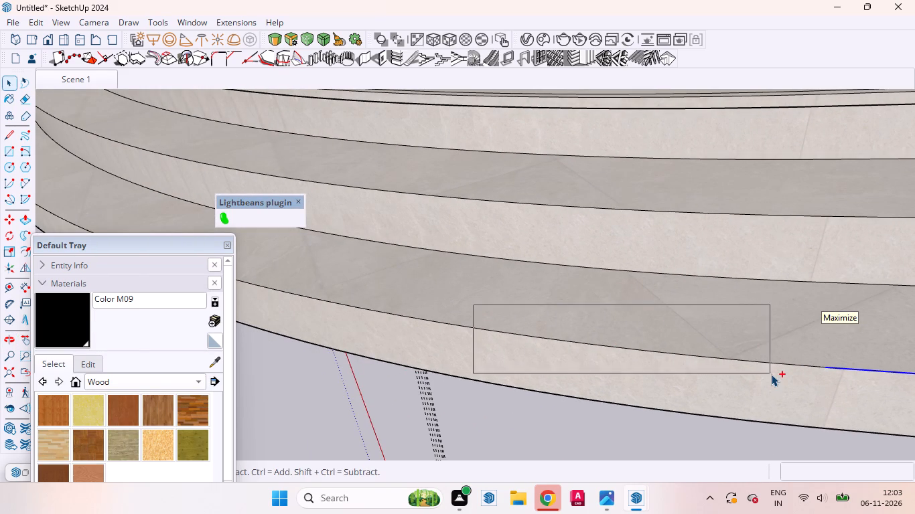
ctrl+drag(771, 374, 768, 373)
ctrl+drag(702, 339, 873, 388)
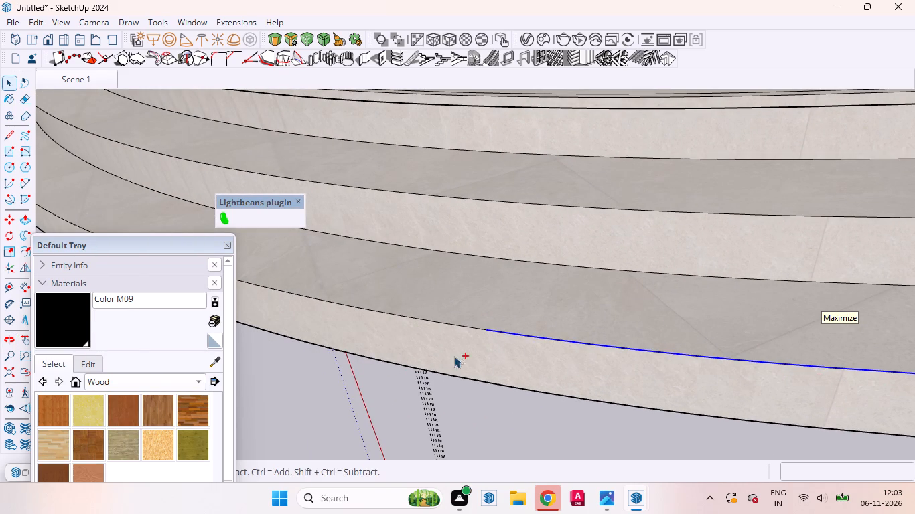
Add the following runs of upper front edge segments on the bottom step, closing the small gap left between them.
ctrl+drag(278, 270, 482, 335)
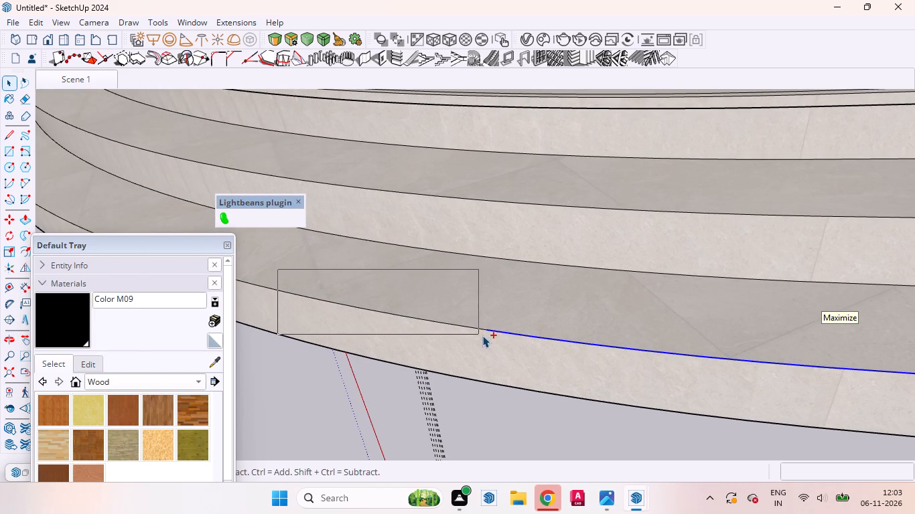
ctrl+drag(482, 335, 479, 329)
ctrl+drag(395, 302, 490, 333)
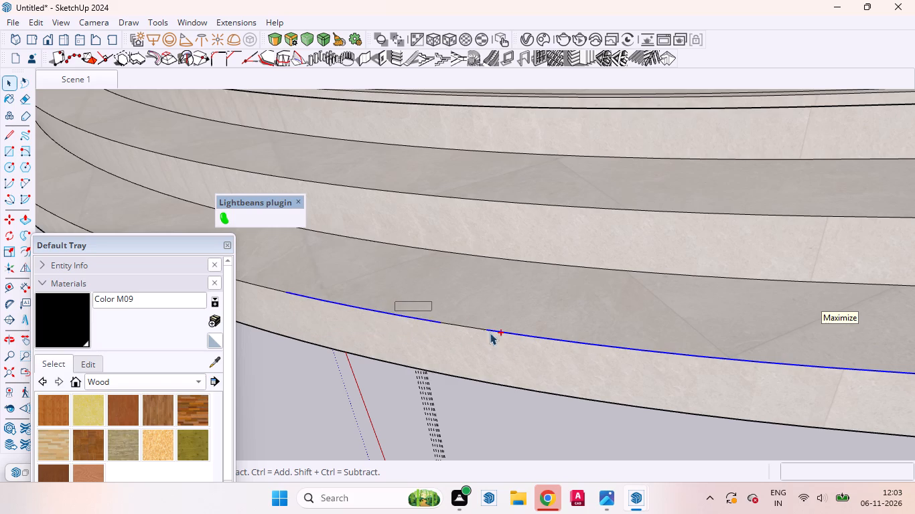
ctrl+drag(490, 333, 536, 355)
ctrl+scroll(707, 341, down, 10)
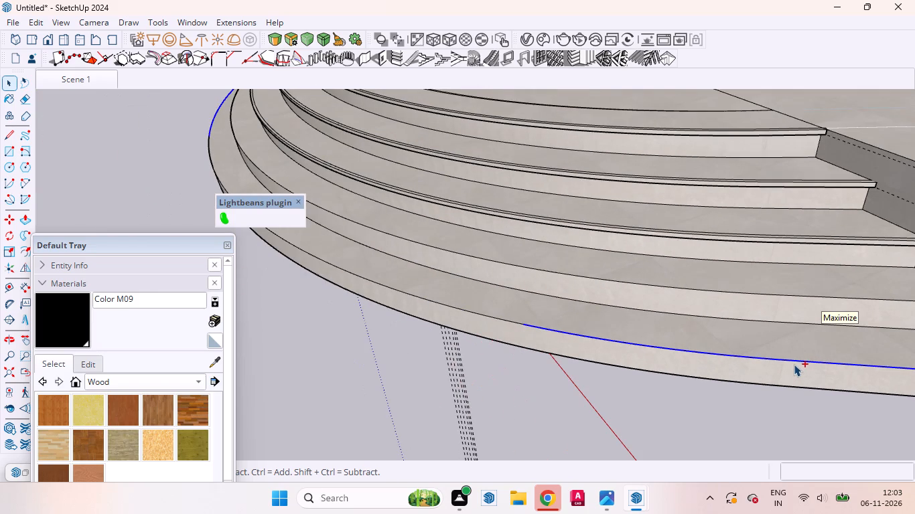
ctrl+scroll(776, 492, down, 5)
ctrl+scroll(796, 511, up, 1)
ctrl+scroll(621, 509, down, 7)
ctrl+middle_drag(632, 403, 773, 388)
ctrl+scroll(608, 329, up, 9)
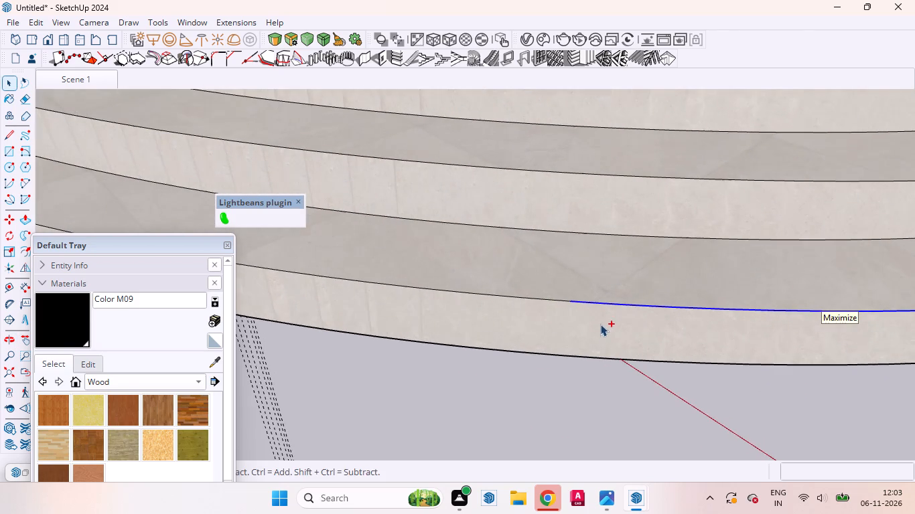
ctrl+drag(333, 258, 534, 305)
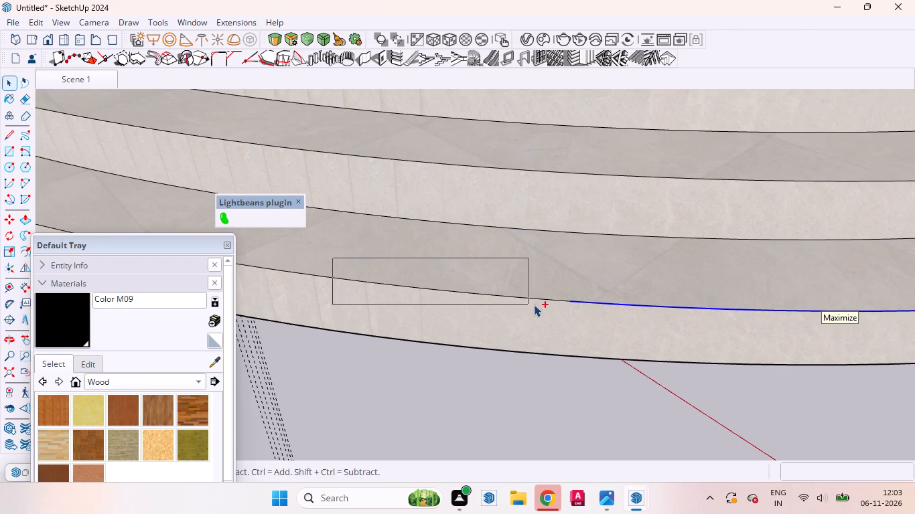
ctrl+drag(534, 305, 582, 317)
Continue the bottom step's edge selection with the next run of curve segments toward the middle of the stair.
ctrl+scroll(675, 368, down, 11)
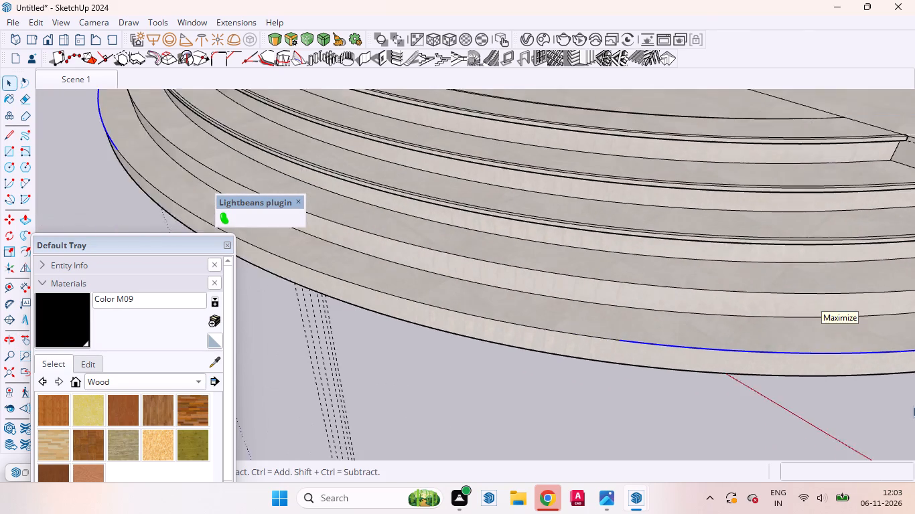
ctrl+scroll(598, 354, up, 6)
ctrl+drag(447, 292, 576, 335)
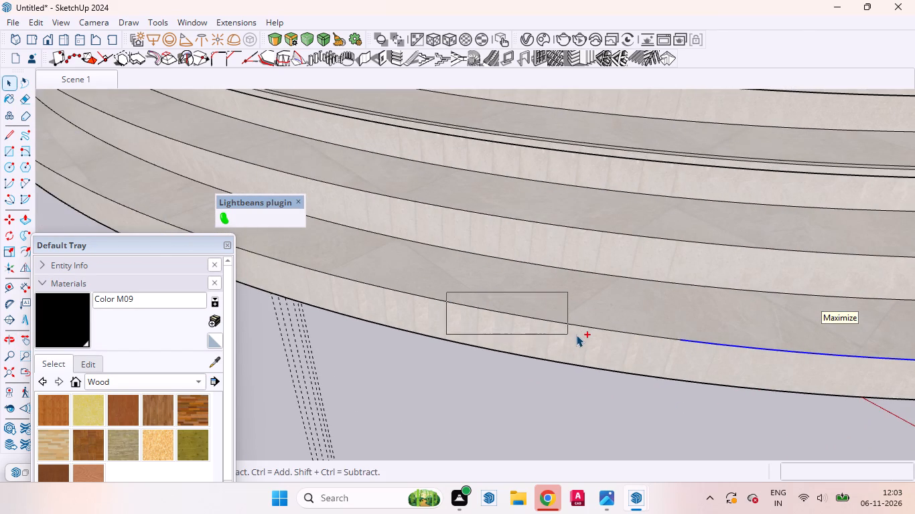
ctrl+drag(576, 335, 577, 335)
ctrl+drag(533, 301, 698, 349)
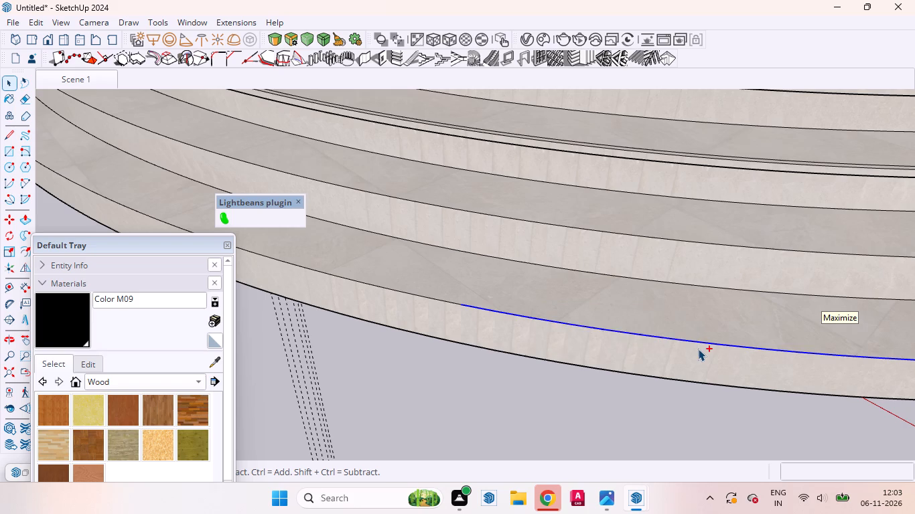
Add a further upper edge segment on the bottom step and fill the unselected gap between it and the selected run.
ctrl+scroll(775, 371, down, 11)
ctrl+drag(579, 313, 602, 333)
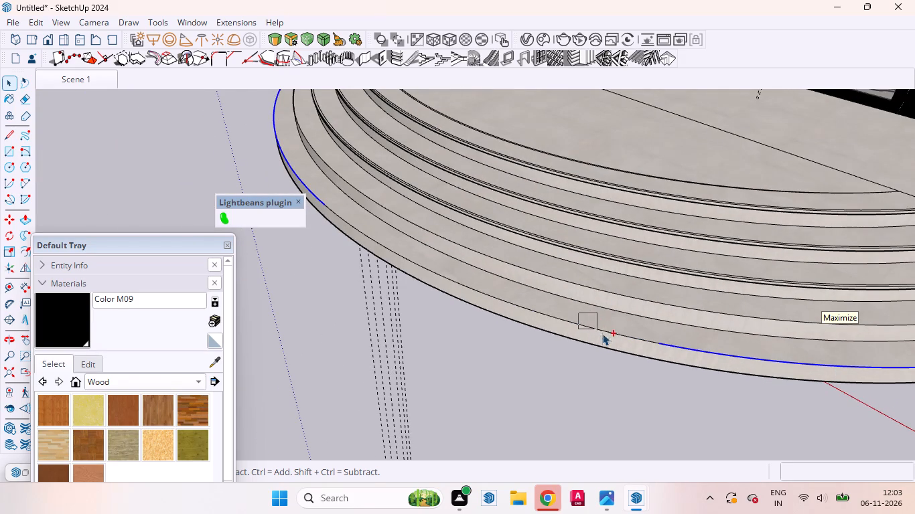
ctrl+drag(602, 333, 619, 342)
ctrl+scroll(621, 334, up, 8)
ctrl+middle_drag(652, 383, 729, 346)
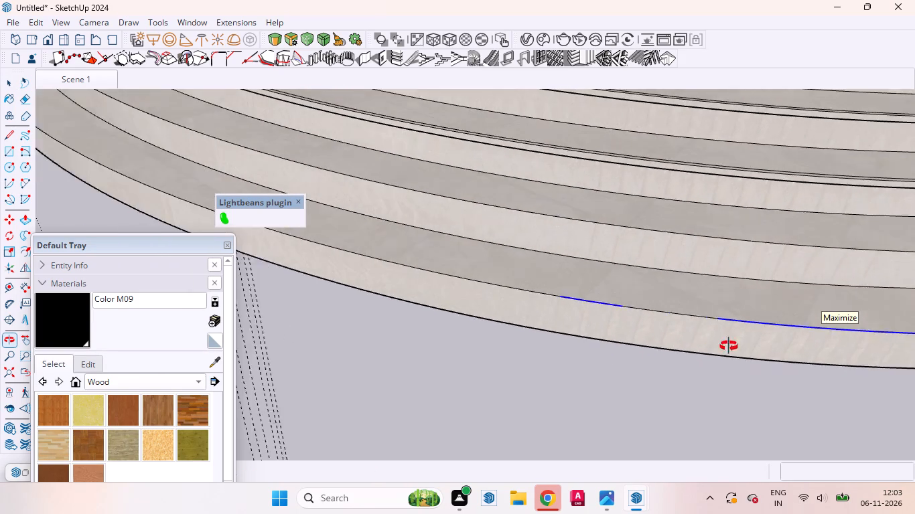
ctrl+middle_drag(729, 346, 796, 236)
ctrl+scroll(706, 232, up, 5)
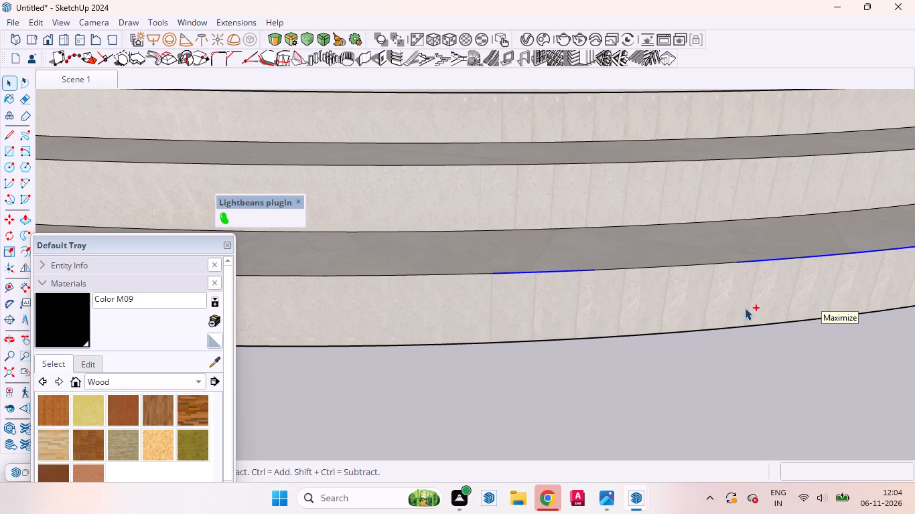
ctrl+scroll(654, 292, up, 8)
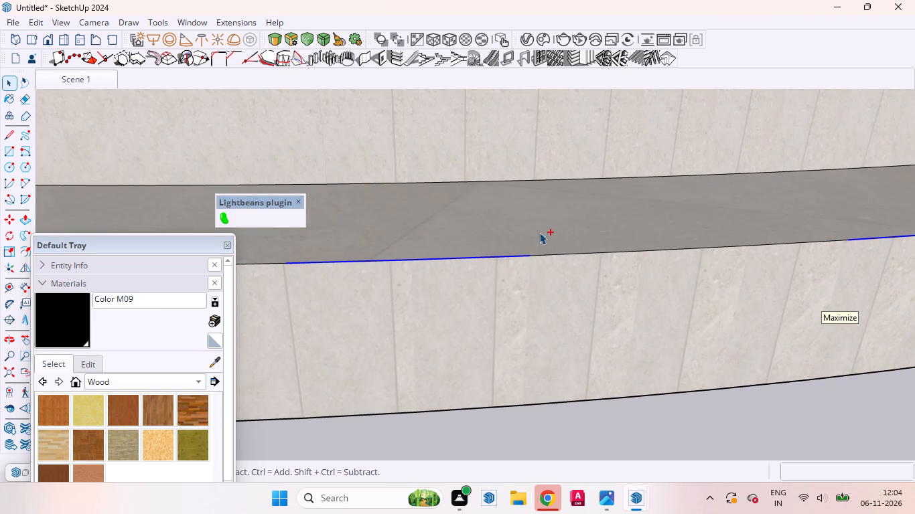
ctrl+drag(534, 230, 890, 276)
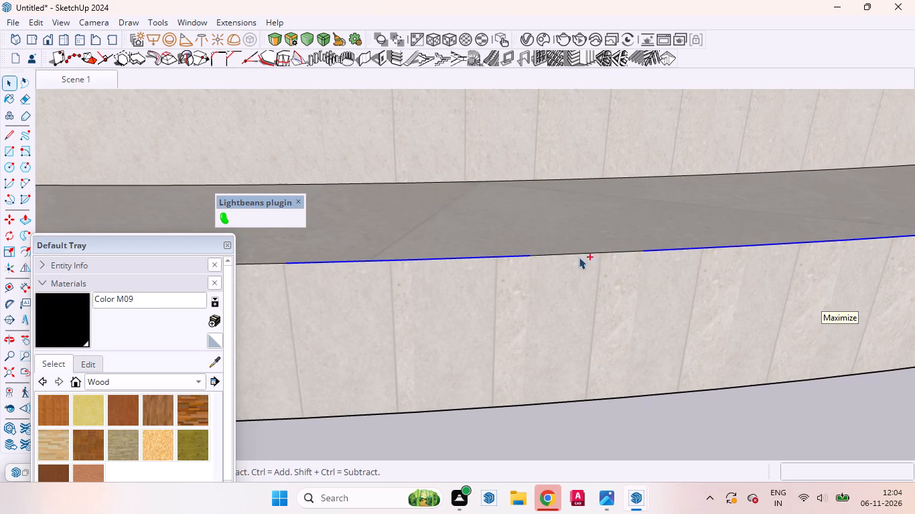
ctrl+drag(503, 235, 695, 296)
Extend the bottom step's upper edge selection along the front stretch toward the part already selected from the other end.
ctrl+scroll(751, 292, down, 6)
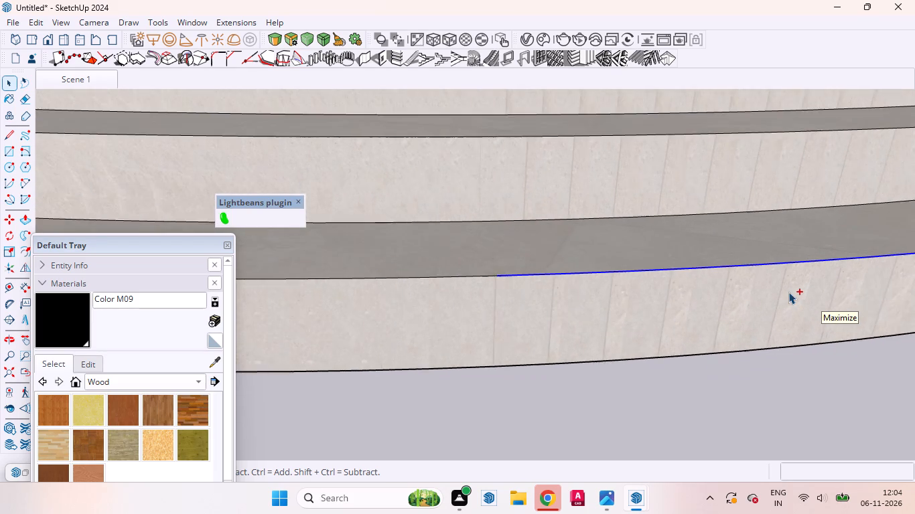
ctrl+scroll(788, 292, down, 10)
ctrl+scroll(581, 289, up, 5)
ctrl+drag(506, 274, 626, 315)
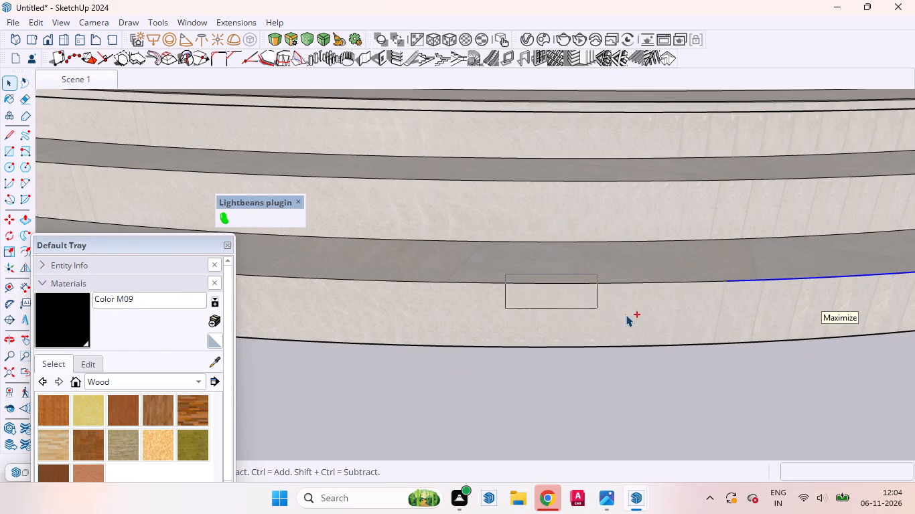
ctrl+drag(626, 315, 766, 314)
ctrl+scroll(691, 291, down, 10)
ctrl+scroll(793, 280, up, 1)
ctrl+scroll(815, 288, down, 1)
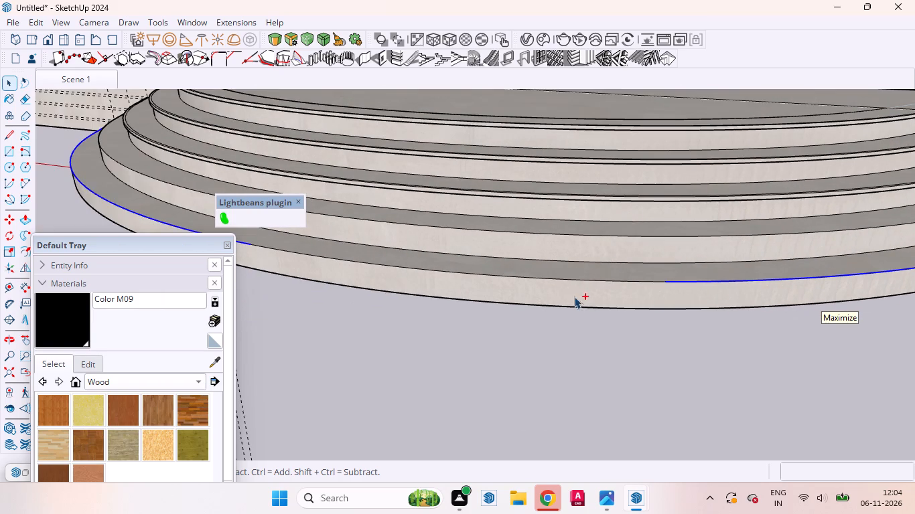
ctrl+drag(527, 270, 677, 295)
ctrl+drag(677, 295, 691, 295)
Add individual upper edge segments within the remaining unselected stretch at the front of the bottom step.
ctrl+scroll(746, 298, down, 5)
ctrl+drag(508, 272, 553, 286)
ctrl+drag(556, 280, 562, 282)
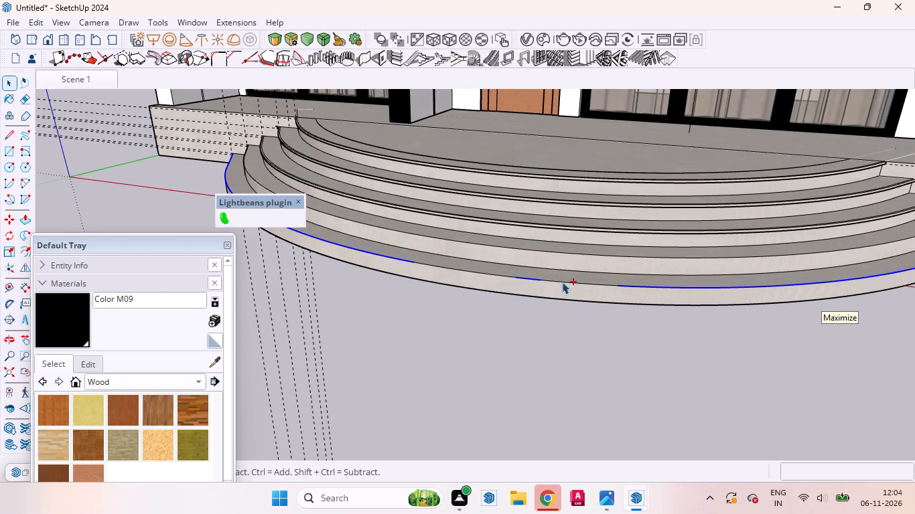
ctrl+drag(562, 282, 587, 295)
ctrl+drag(528, 271, 549, 286)
ctrl+drag(549, 286, 547, 285)
Fill the gap between the isolated selected segments and the long selected run on the bottom step's upper front edge.
ctrl+scroll(561, 287, up, 8)
ctrl+scroll(588, 351, up, 1)
ctrl+middle_drag(626, 349, 699, 341)
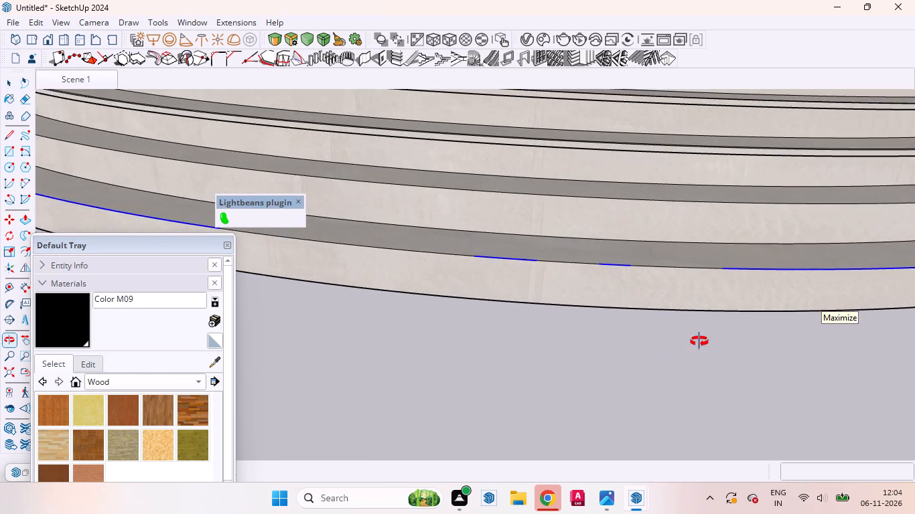
ctrl+middle_drag(699, 341, 733, 379)
ctrl+scroll(628, 276, up, 5)
ctrl+scroll(539, 323, up, 3)
ctrl+scroll(468, 357, down, 6)
ctrl+scroll(643, 345, up, 5)
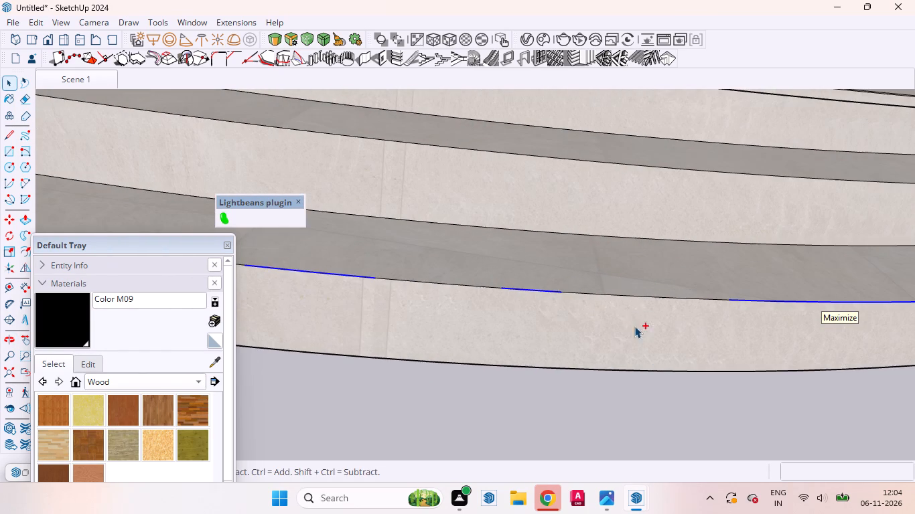
ctrl+drag(553, 276, 770, 328)
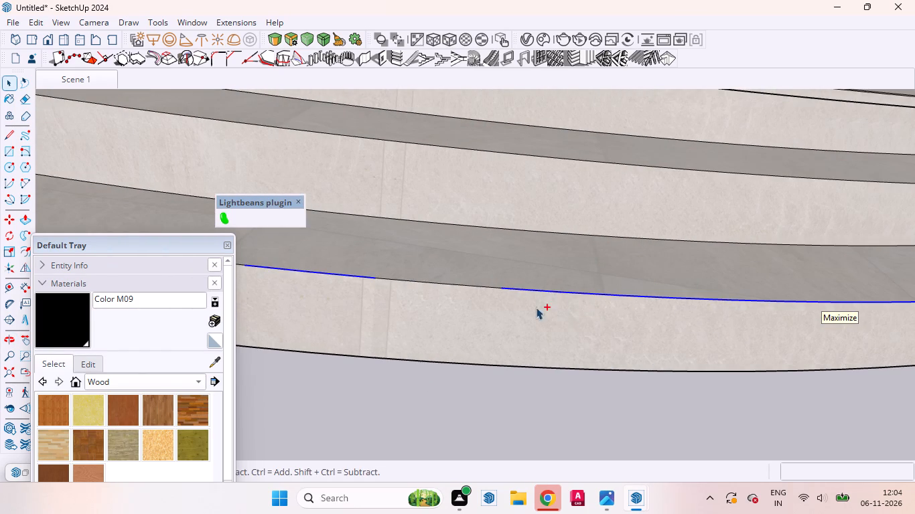
Fill the remaining unselected gaps on the bottom step's upper front edge so the selection runs continuously from end to end.
ctrl+drag(358, 259, 533, 313)
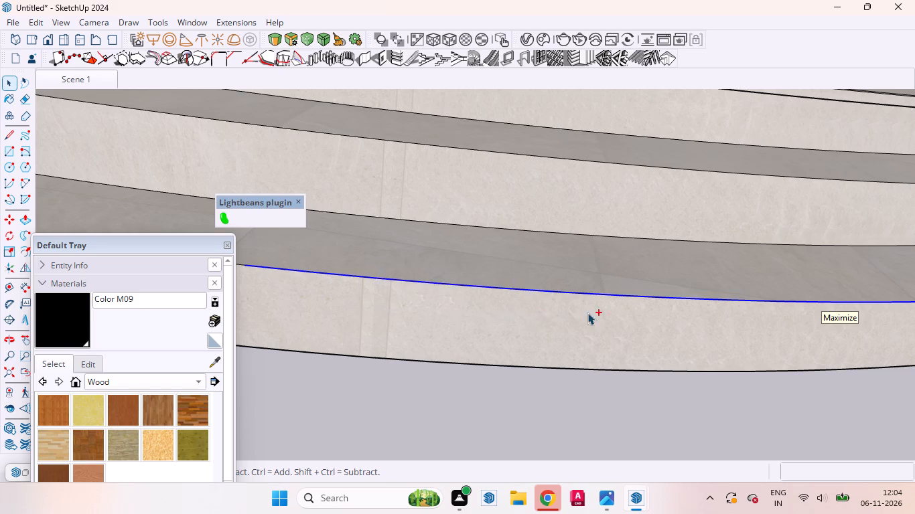
ctrl+scroll(610, 313, down, 15)
ctrl+scroll(561, 327, up, 7)
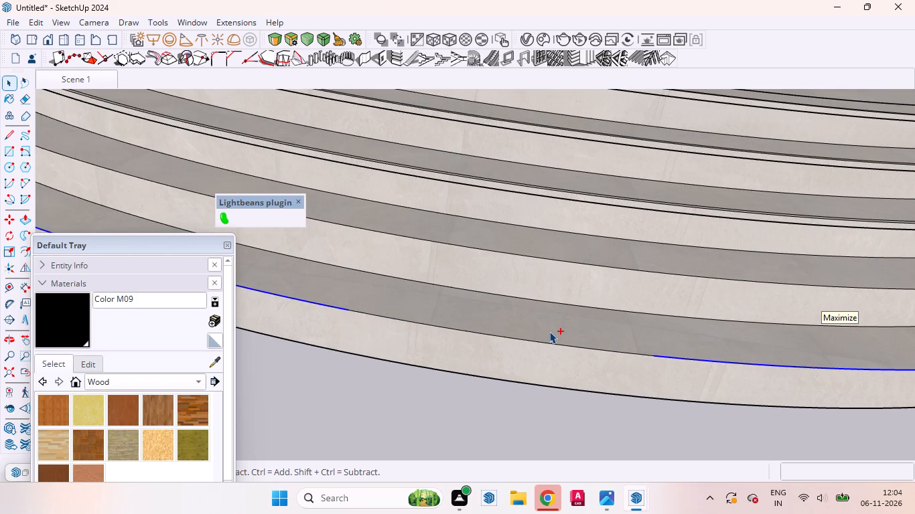
ctrl+drag(535, 331, 660, 373)
ctrl+drag(423, 309, 546, 358)
ctrl+drag(466, 327, 542, 352)
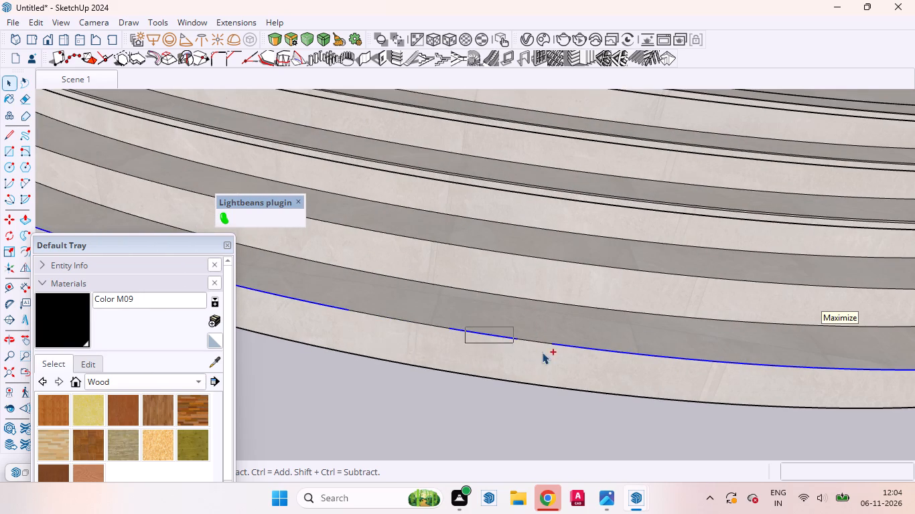
ctrl+drag(542, 352, 568, 361)
ctrl+drag(328, 299, 354, 316)
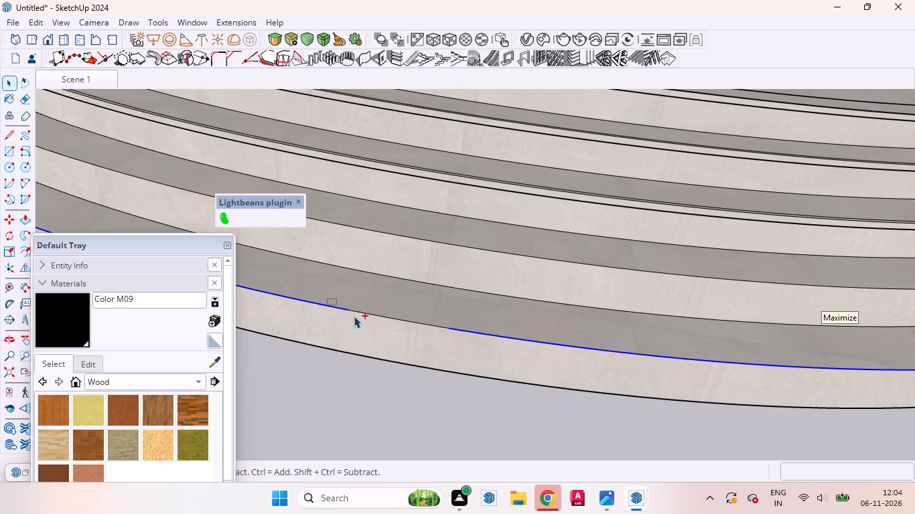
ctrl+drag(354, 316, 446, 342)
ctrl+drag(405, 314, 478, 344)
Sweep the small nosing profile at the bottom step's end along the selected curved edge with Follow Me.
ctrl+scroll(518, 365, down, 2)
ctrl+scroll(561, 377, up, 1)
ctrl+scroll(565, 379, down, 10)
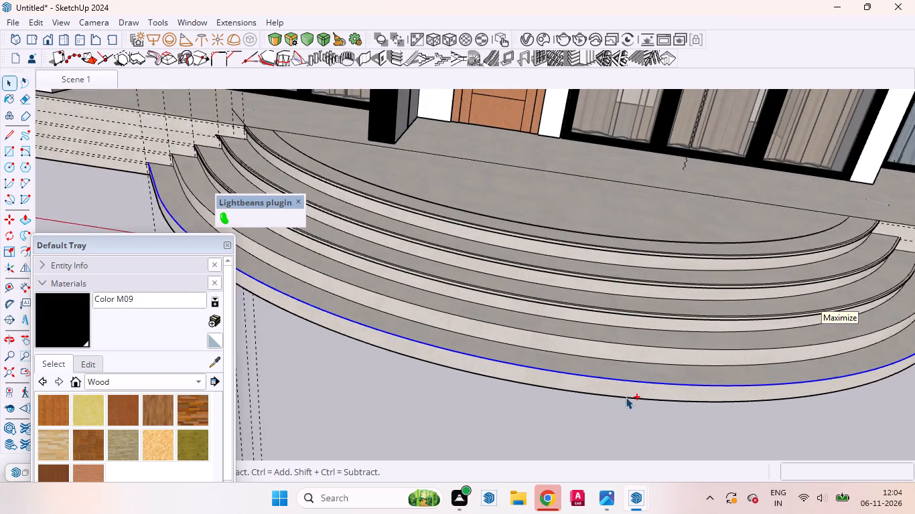
ctrl+scroll(626, 397, down, 9)
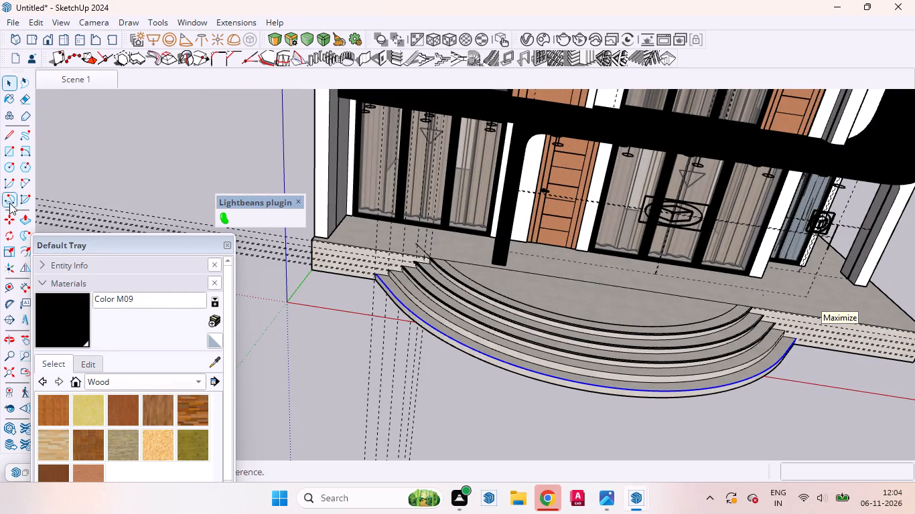
click(20, 236)
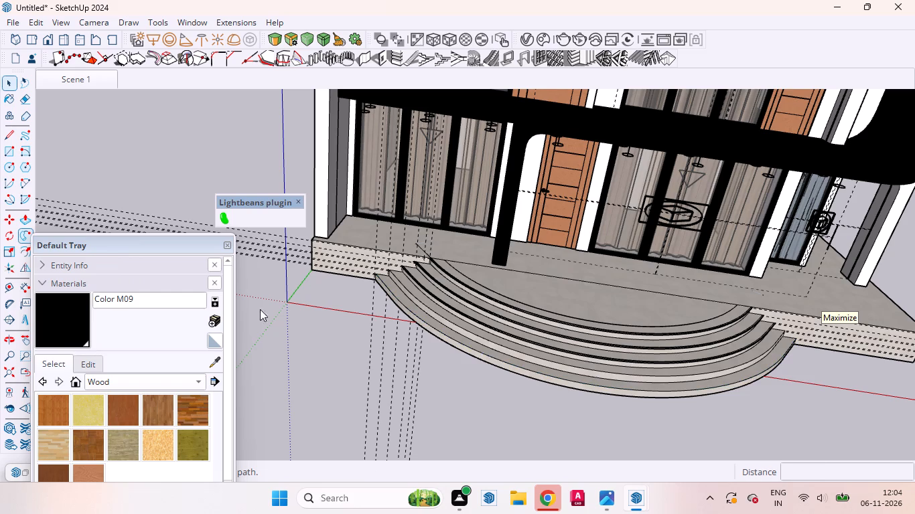
scroll(370, 280, up, 20)
scroll(370, 280, up, 2)
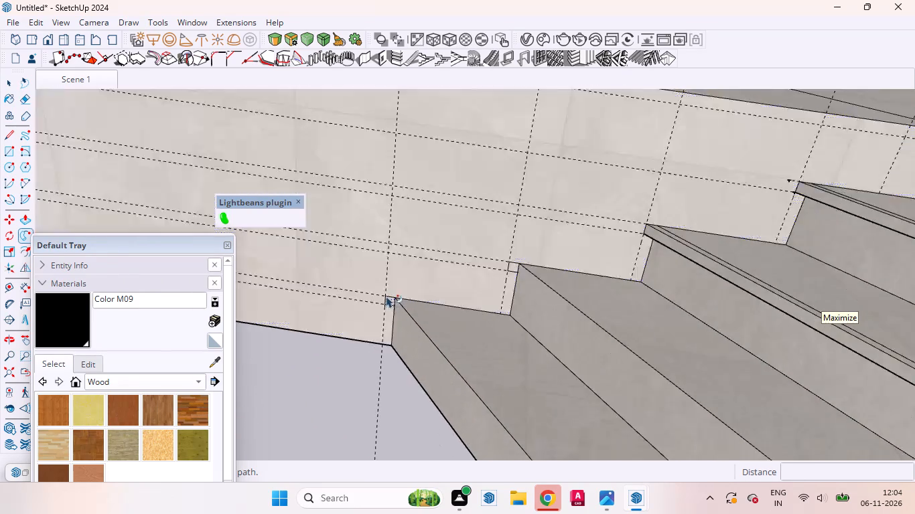
scroll(386, 296, up, 13)
click(391, 303)
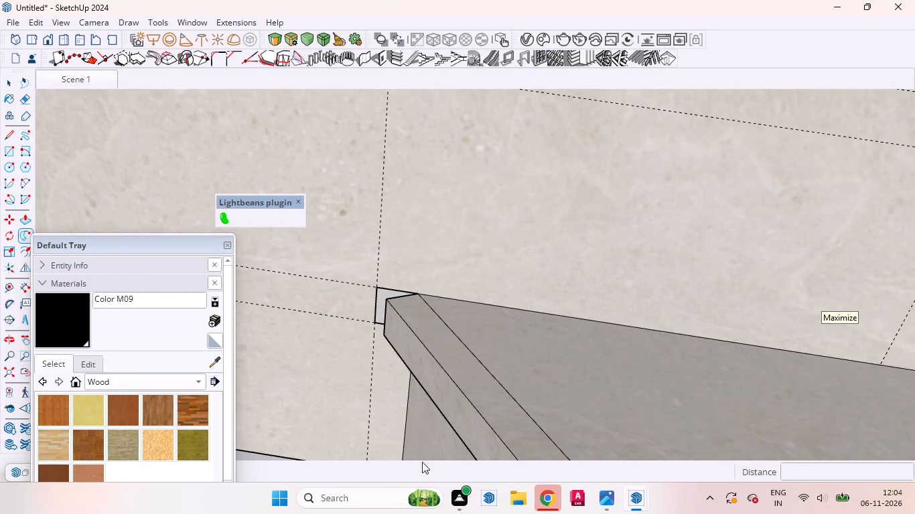
Examine the new nosing along the bottom step and at both ends, and the unswept profile on the second step.
scroll(370, 256, down, 20)
scroll(370, 256, down, 11)
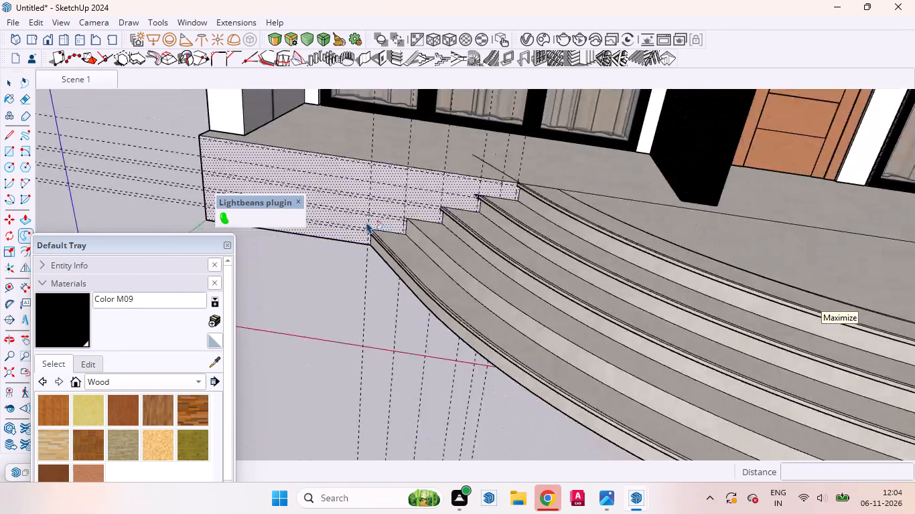
scroll(366, 222, down, 10)
scroll(742, 343, up, 14)
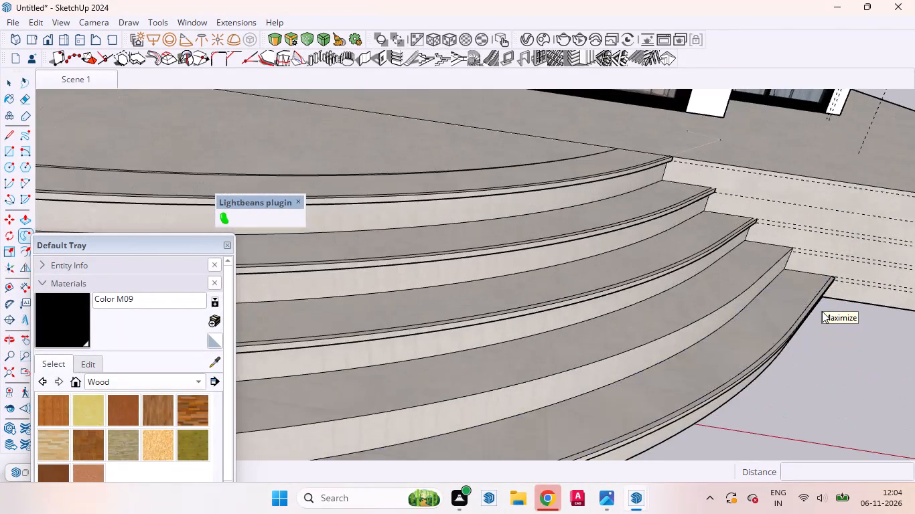
middle_drag(774, 381, 598, 228)
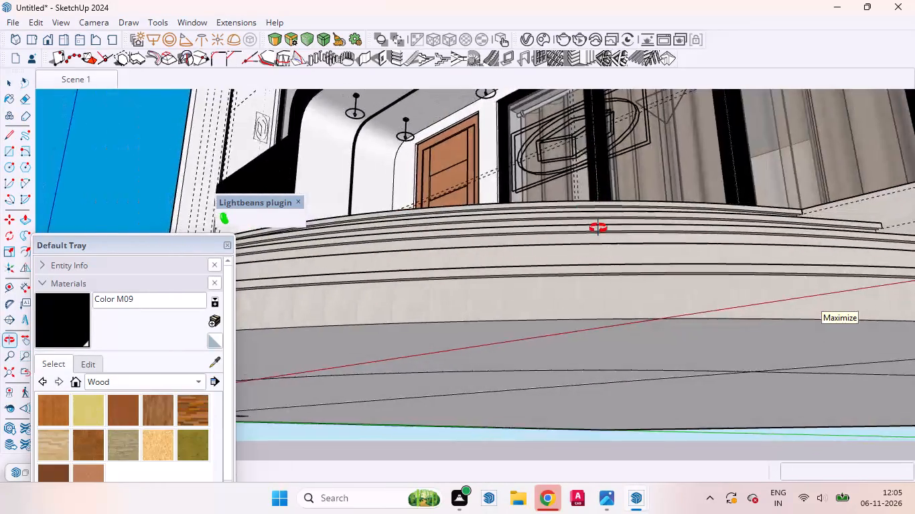
middle_drag(598, 228, 715, 395)
scroll(715, 395, up, 1)
scroll(724, 381, down, 15)
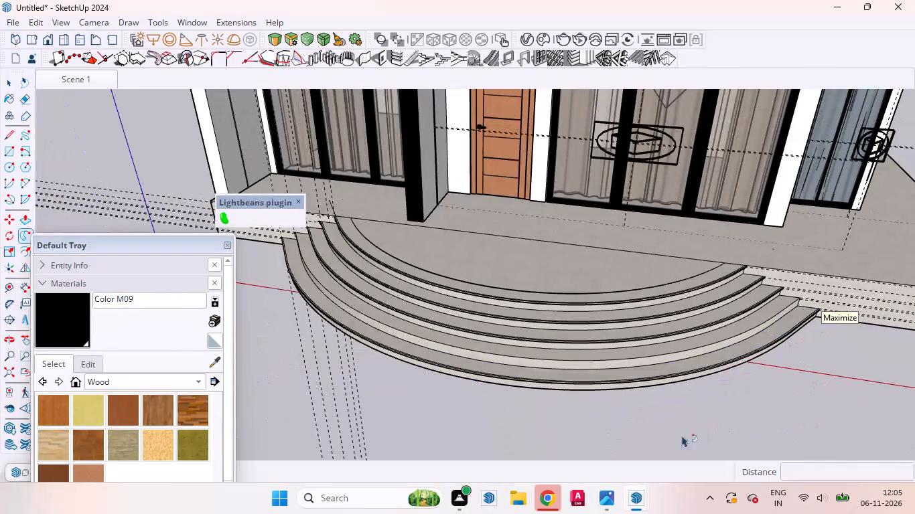
drag(645, 432, 555, 419)
scroll(673, 419, down, 10)
scroll(498, 313, up, 11)
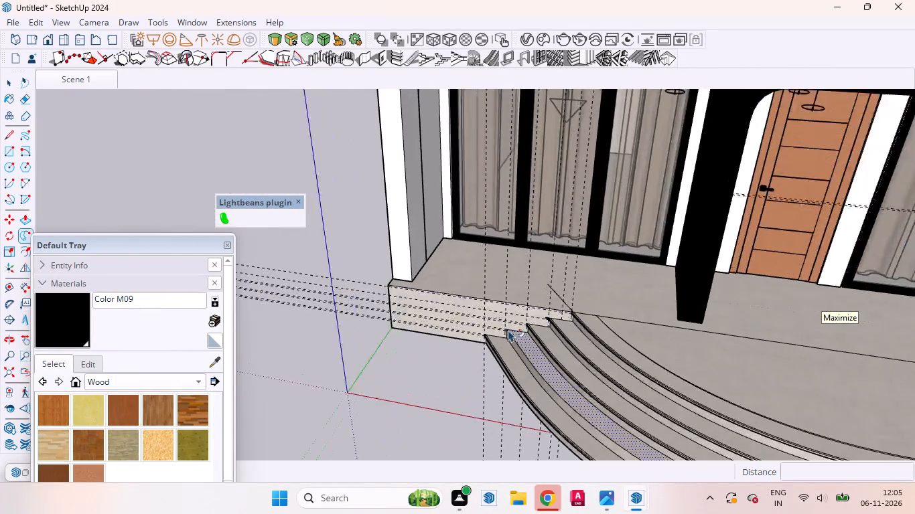
scroll(508, 330, up, 19)
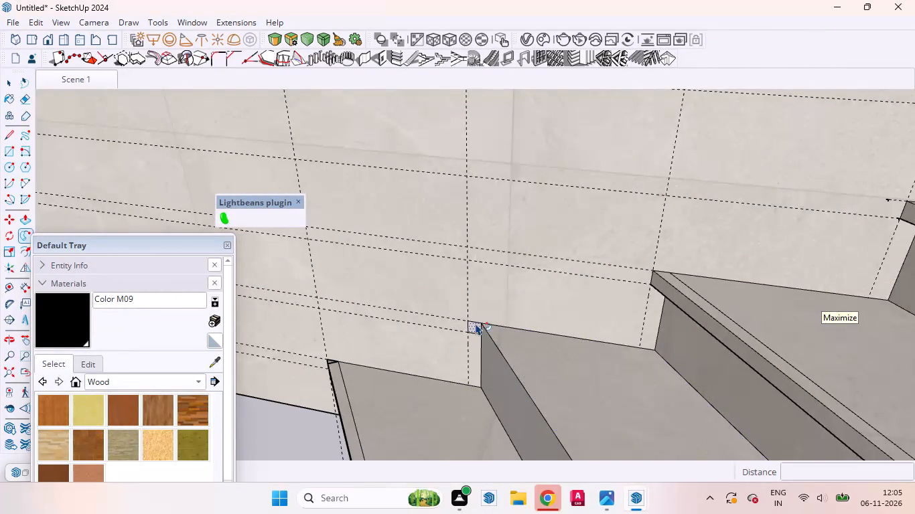
key(space)
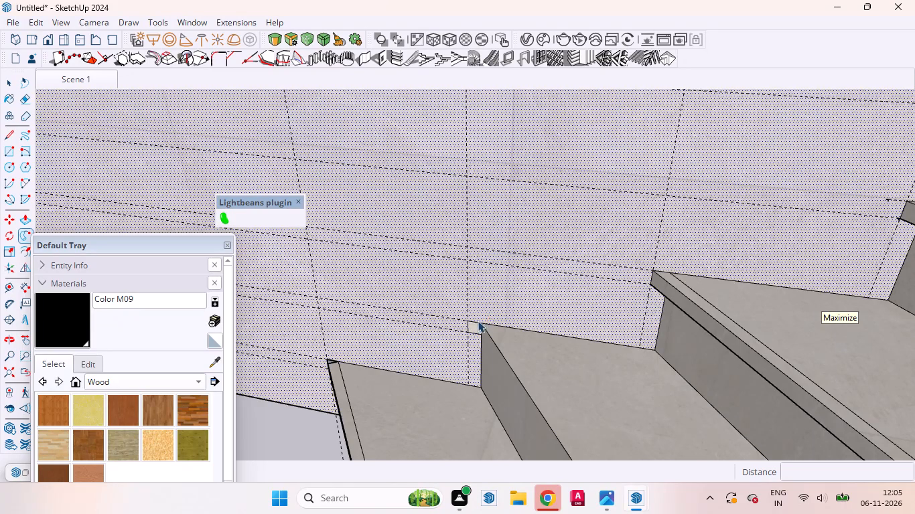
Delete the vertical guide lines at the end of the entrance steps near the model origin.
scroll(473, 325, down, 20)
scroll(473, 325, down, 13)
scroll(522, 386, up, 1)
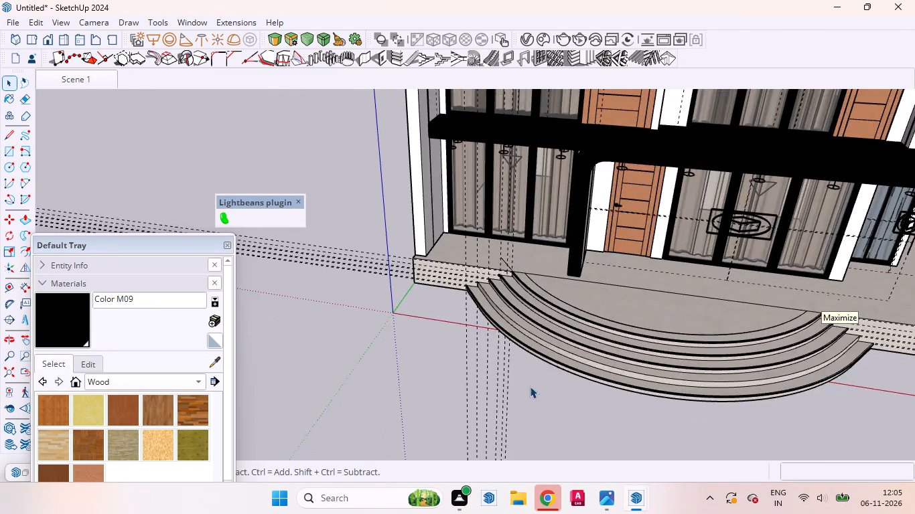
middle_drag(552, 375, 696, 217)
scroll(677, 280, up, 14)
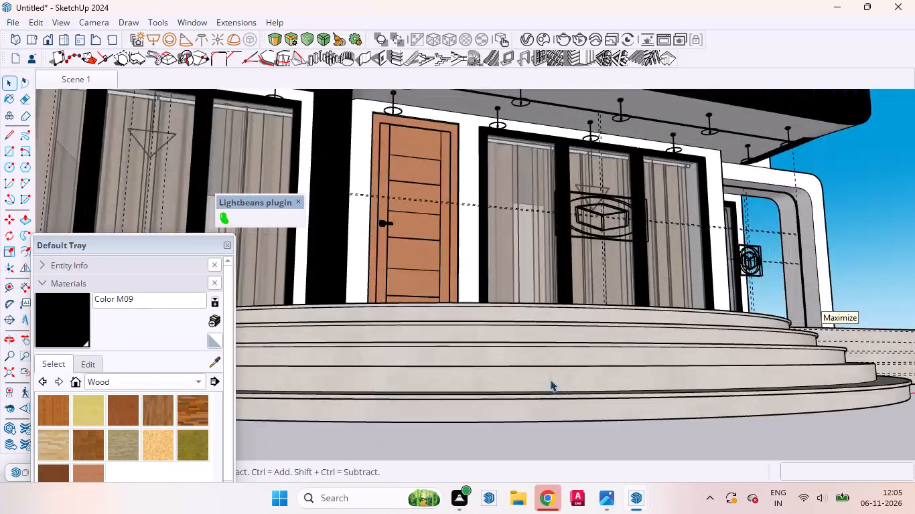
middle_drag(553, 382, 706, 470)
scroll(639, 295, down, 9)
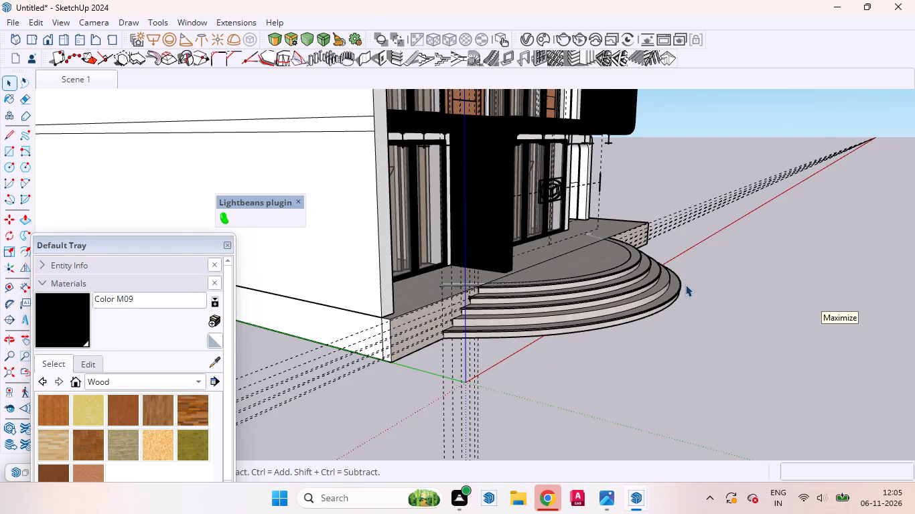
scroll(477, 339, up, 8)
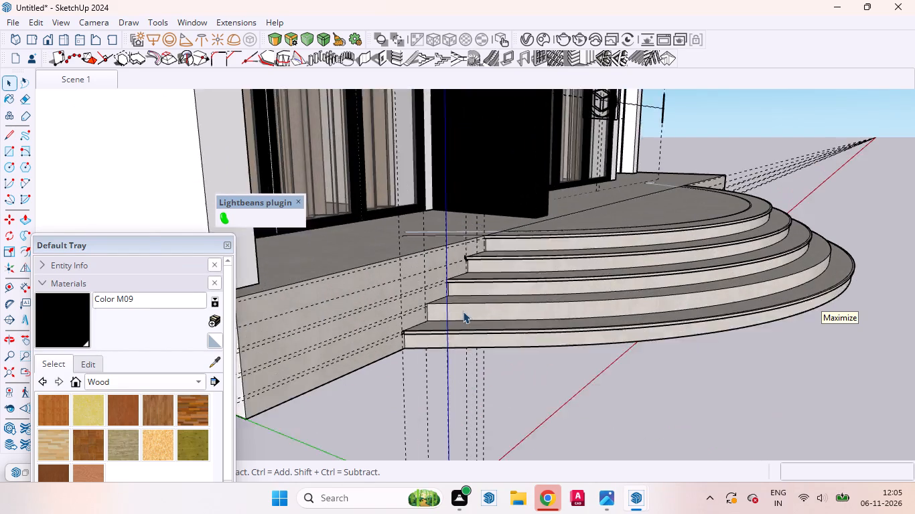
scroll(463, 311, up, 1)
scroll(455, 321, down, 12)
middle_drag(470, 400, 354, 400)
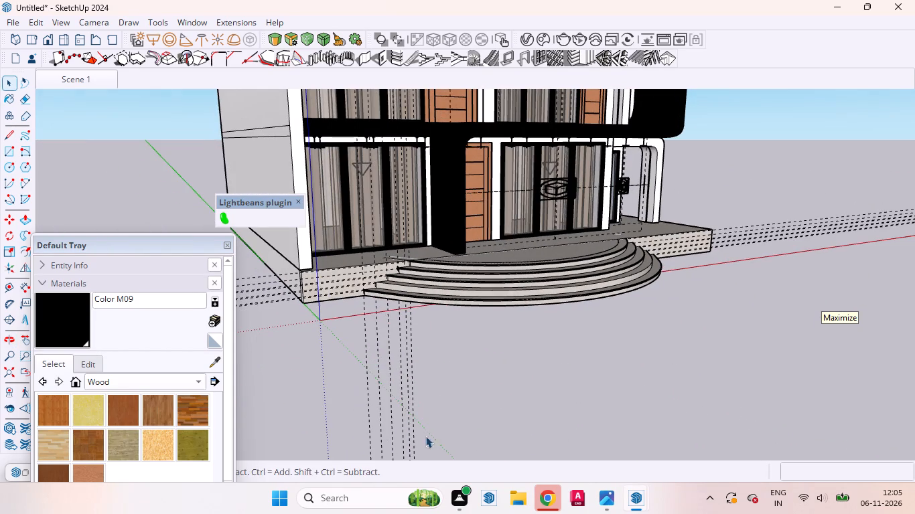
drag(443, 437, 301, 385)
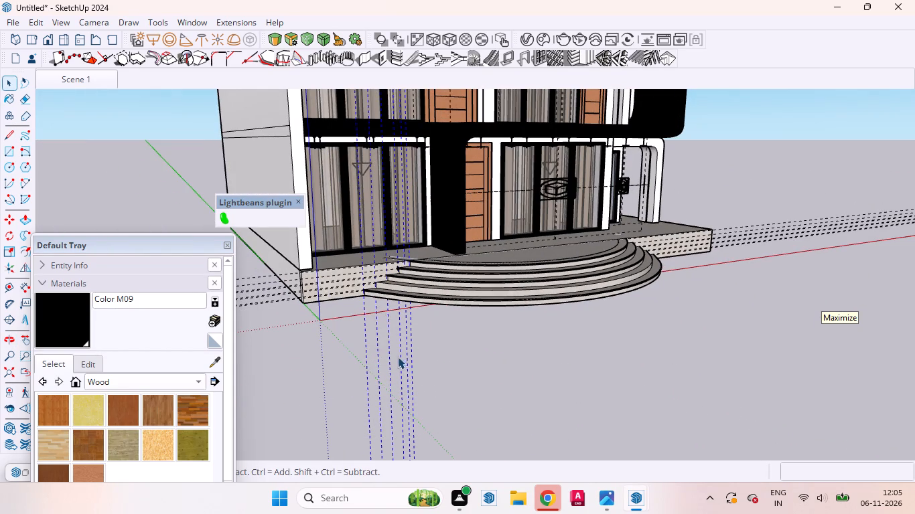
scroll(401, 281, up, 5)
scroll(397, 332, down, 4)
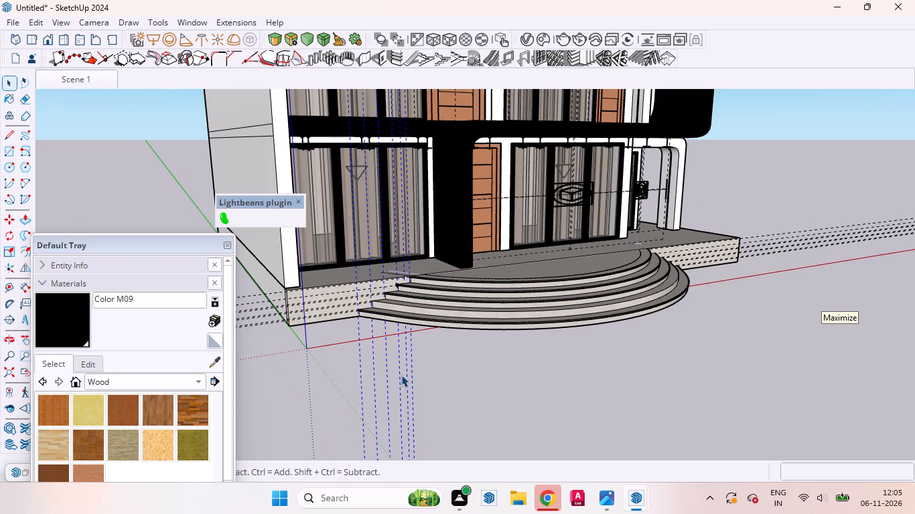
key(Delete)
Select the second-lowest step's upper front edge segments, starting at the end beside its small nosing profile.
scroll(401, 375, down, 1)
scroll(393, 345, up, 12)
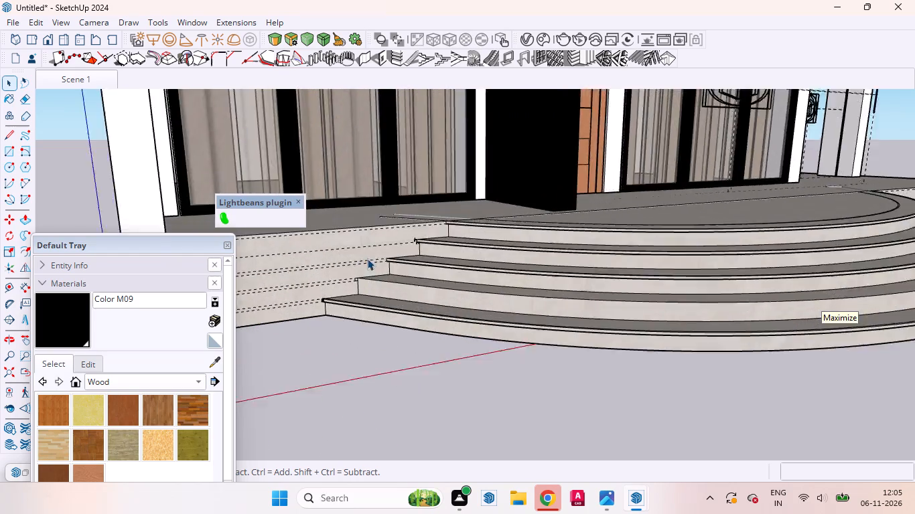
scroll(367, 258, up, 18)
scroll(364, 305, down, 1)
click(368, 305)
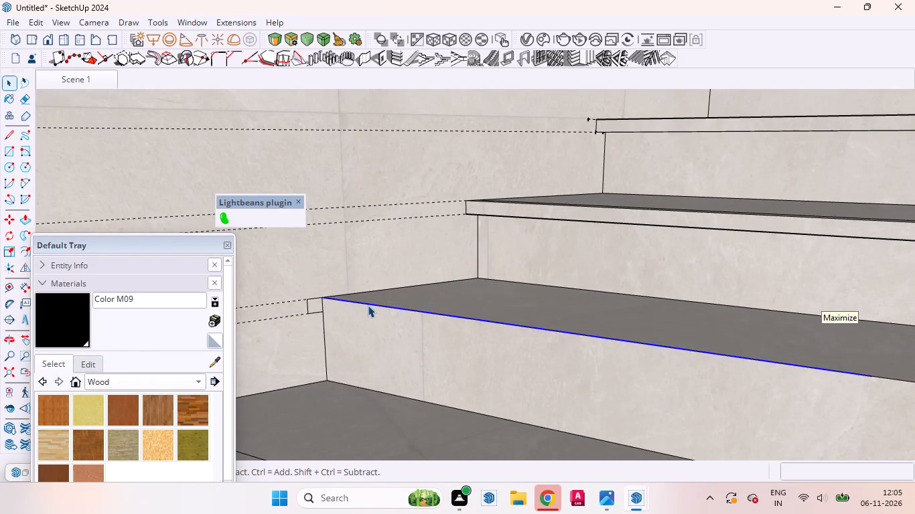
ctrl+scroll(364, 311, down, 10)
ctrl+scroll(573, 344, up, 3)
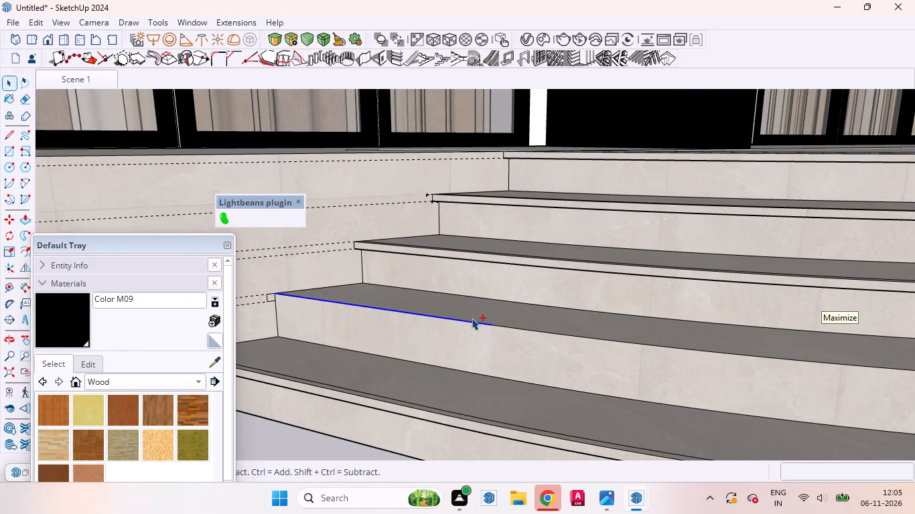
ctrl+middle_drag(577, 367, 719, 379)
ctrl+scroll(663, 346, up, 10)
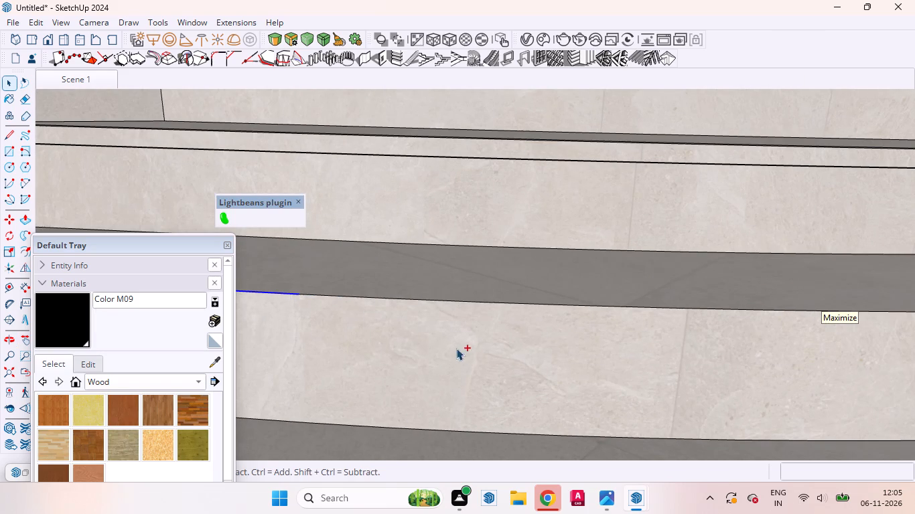
ctrl+drag(273, 280, 723, 331)
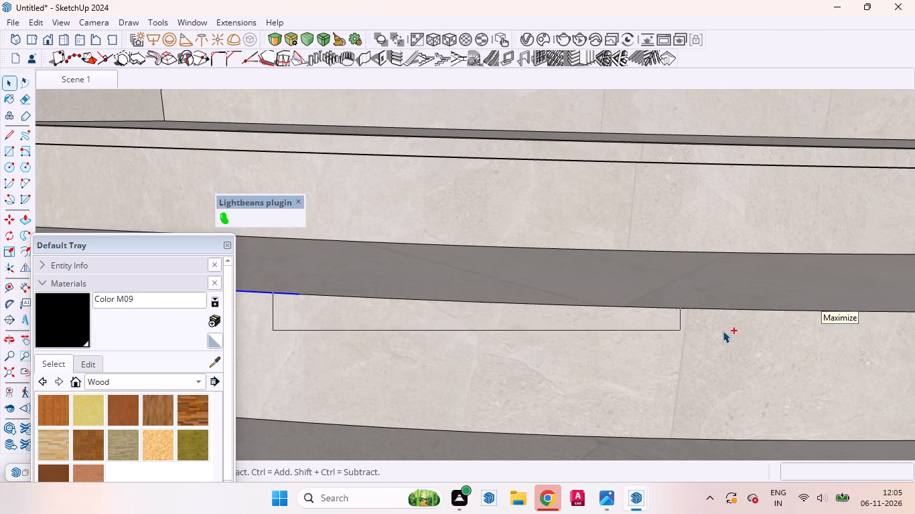
ctrl+drag(723, 331, 729, 331)
ctrl+drag(591, 301, 855, 347)
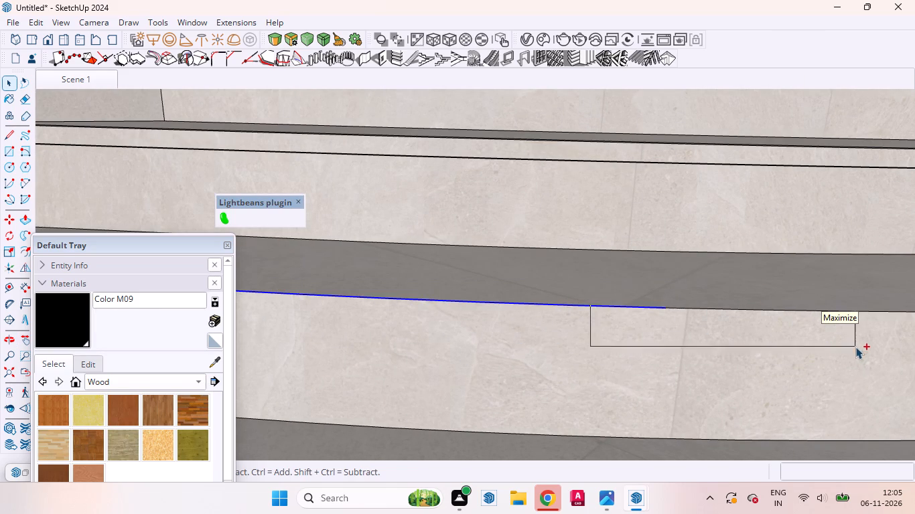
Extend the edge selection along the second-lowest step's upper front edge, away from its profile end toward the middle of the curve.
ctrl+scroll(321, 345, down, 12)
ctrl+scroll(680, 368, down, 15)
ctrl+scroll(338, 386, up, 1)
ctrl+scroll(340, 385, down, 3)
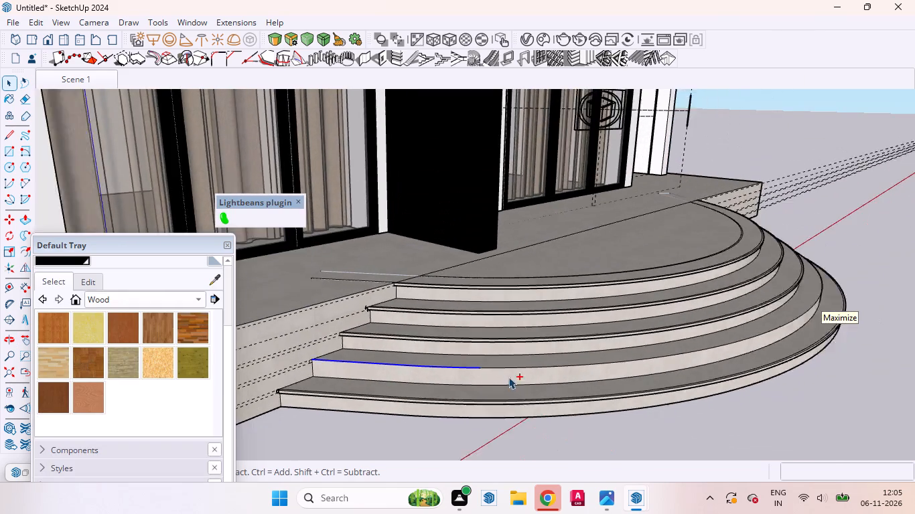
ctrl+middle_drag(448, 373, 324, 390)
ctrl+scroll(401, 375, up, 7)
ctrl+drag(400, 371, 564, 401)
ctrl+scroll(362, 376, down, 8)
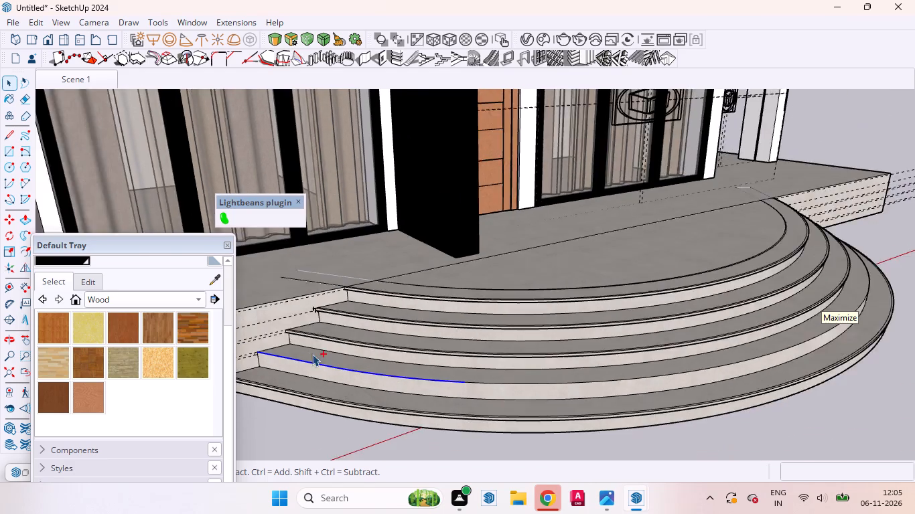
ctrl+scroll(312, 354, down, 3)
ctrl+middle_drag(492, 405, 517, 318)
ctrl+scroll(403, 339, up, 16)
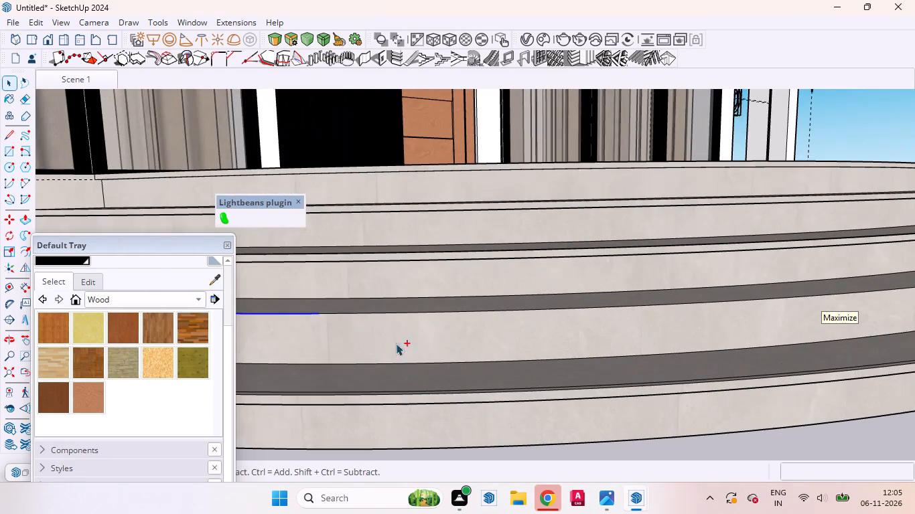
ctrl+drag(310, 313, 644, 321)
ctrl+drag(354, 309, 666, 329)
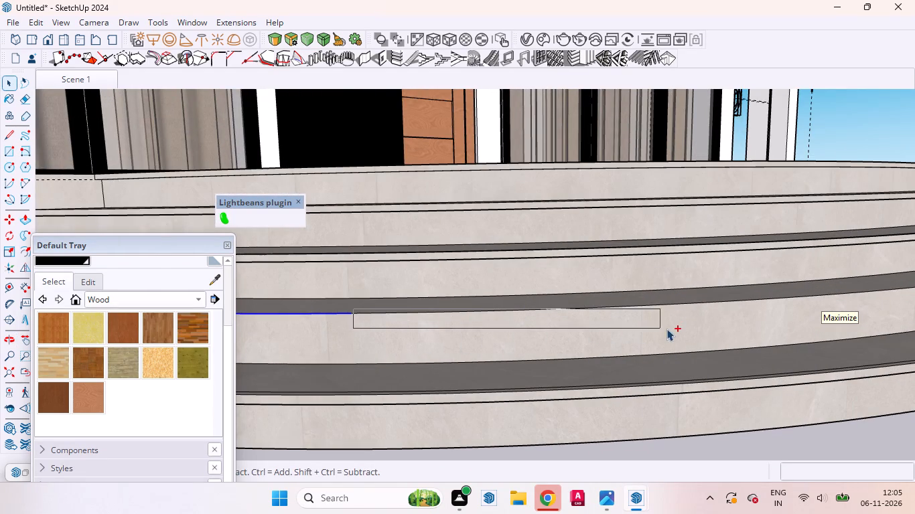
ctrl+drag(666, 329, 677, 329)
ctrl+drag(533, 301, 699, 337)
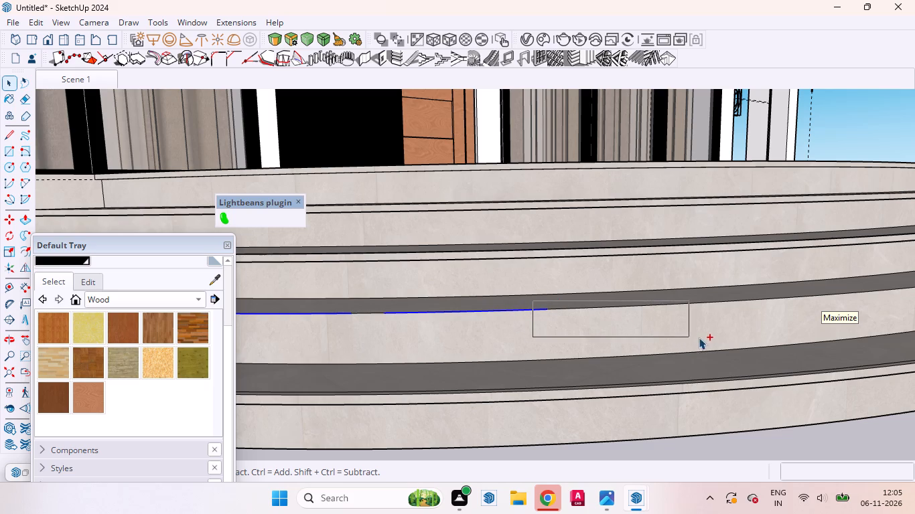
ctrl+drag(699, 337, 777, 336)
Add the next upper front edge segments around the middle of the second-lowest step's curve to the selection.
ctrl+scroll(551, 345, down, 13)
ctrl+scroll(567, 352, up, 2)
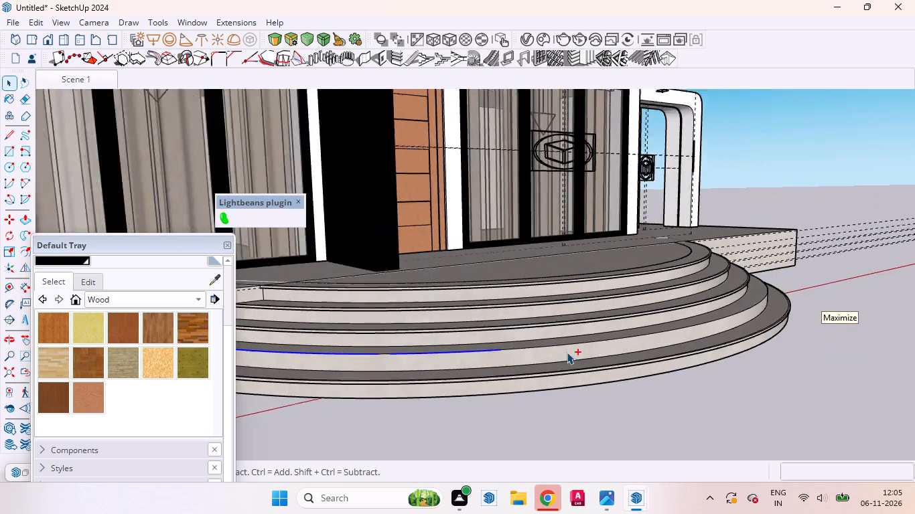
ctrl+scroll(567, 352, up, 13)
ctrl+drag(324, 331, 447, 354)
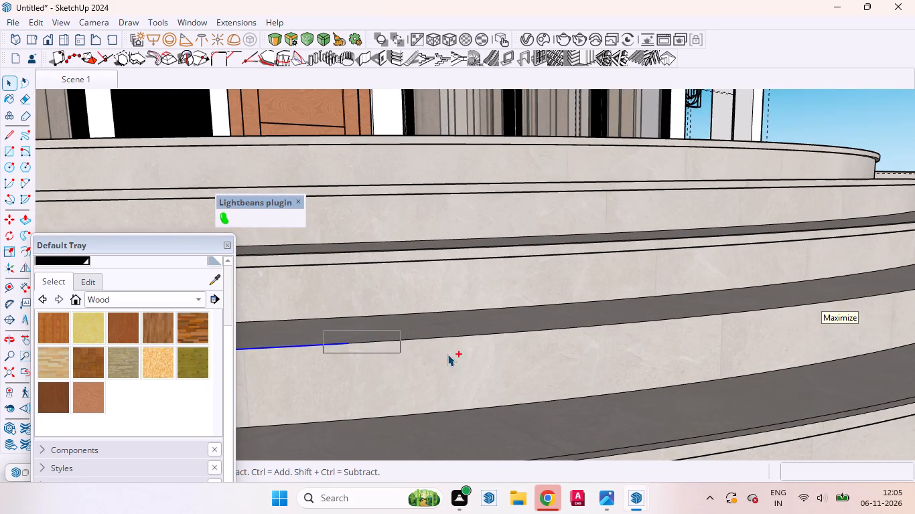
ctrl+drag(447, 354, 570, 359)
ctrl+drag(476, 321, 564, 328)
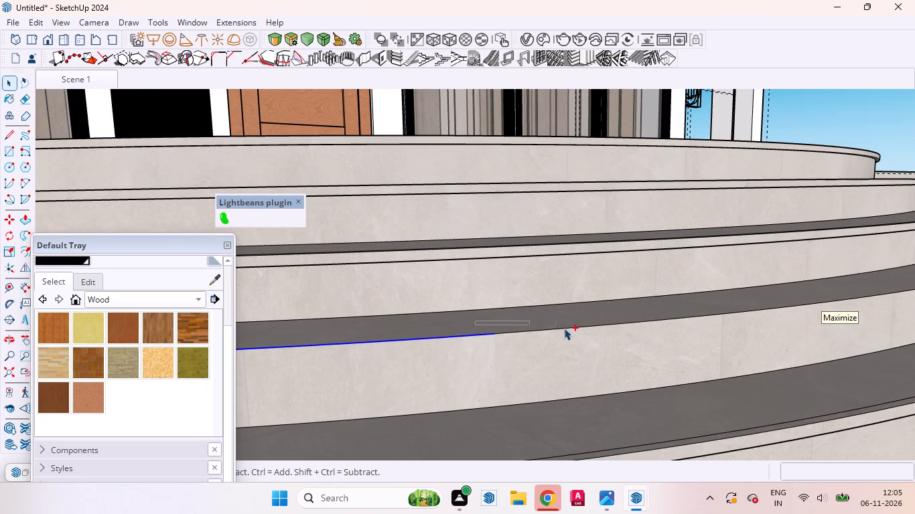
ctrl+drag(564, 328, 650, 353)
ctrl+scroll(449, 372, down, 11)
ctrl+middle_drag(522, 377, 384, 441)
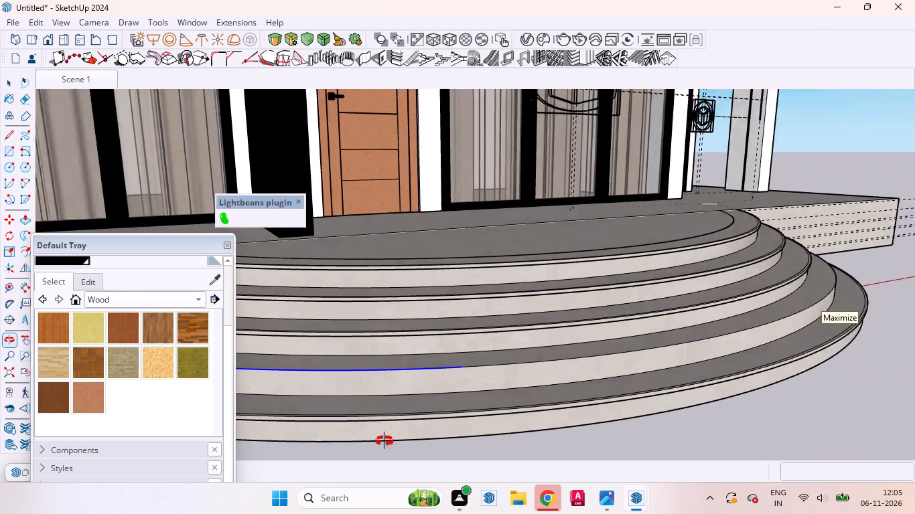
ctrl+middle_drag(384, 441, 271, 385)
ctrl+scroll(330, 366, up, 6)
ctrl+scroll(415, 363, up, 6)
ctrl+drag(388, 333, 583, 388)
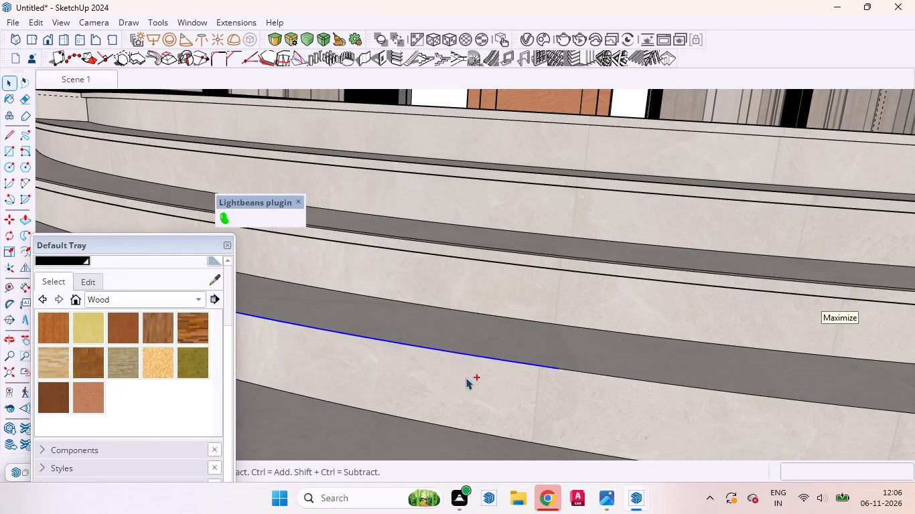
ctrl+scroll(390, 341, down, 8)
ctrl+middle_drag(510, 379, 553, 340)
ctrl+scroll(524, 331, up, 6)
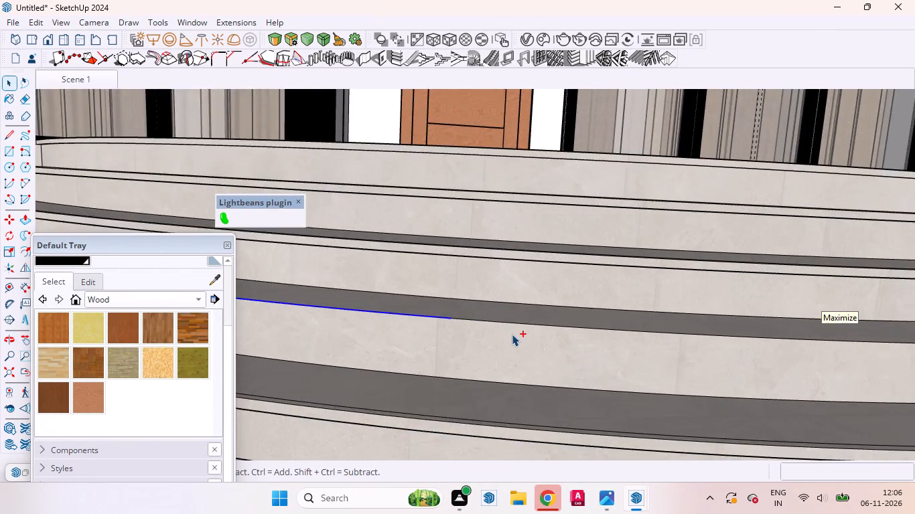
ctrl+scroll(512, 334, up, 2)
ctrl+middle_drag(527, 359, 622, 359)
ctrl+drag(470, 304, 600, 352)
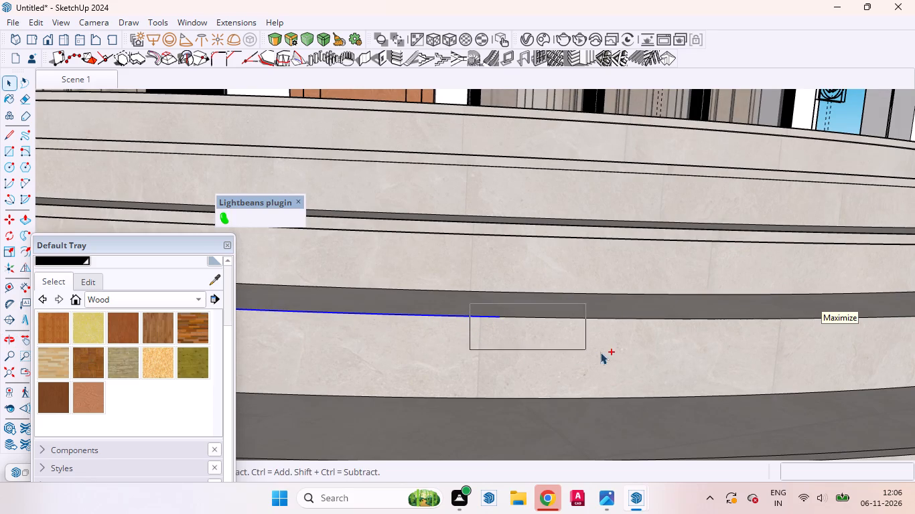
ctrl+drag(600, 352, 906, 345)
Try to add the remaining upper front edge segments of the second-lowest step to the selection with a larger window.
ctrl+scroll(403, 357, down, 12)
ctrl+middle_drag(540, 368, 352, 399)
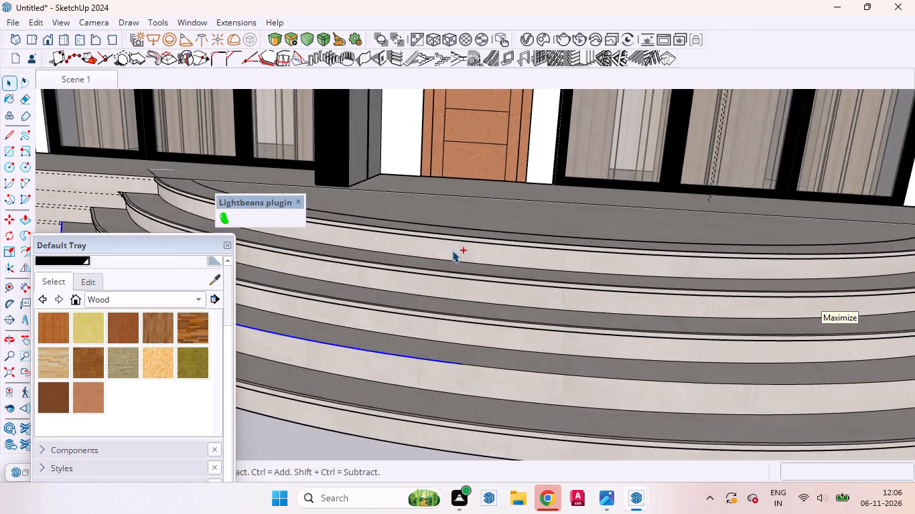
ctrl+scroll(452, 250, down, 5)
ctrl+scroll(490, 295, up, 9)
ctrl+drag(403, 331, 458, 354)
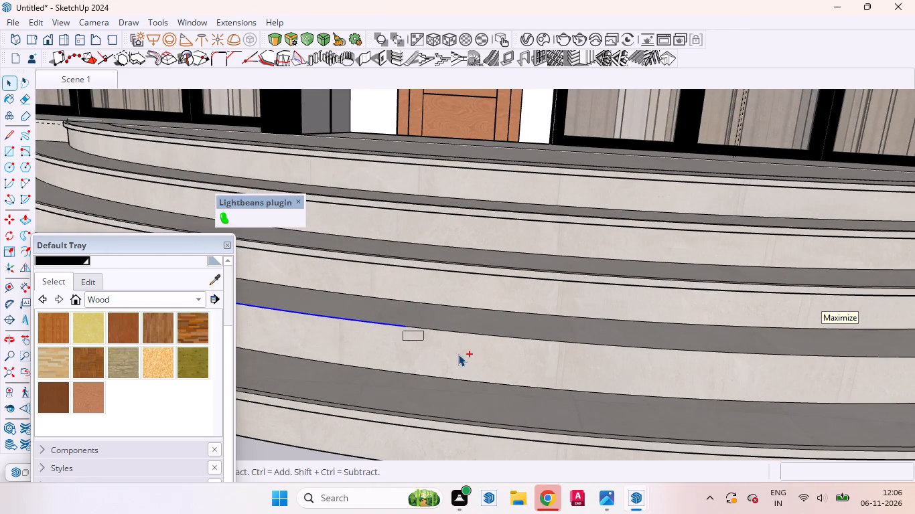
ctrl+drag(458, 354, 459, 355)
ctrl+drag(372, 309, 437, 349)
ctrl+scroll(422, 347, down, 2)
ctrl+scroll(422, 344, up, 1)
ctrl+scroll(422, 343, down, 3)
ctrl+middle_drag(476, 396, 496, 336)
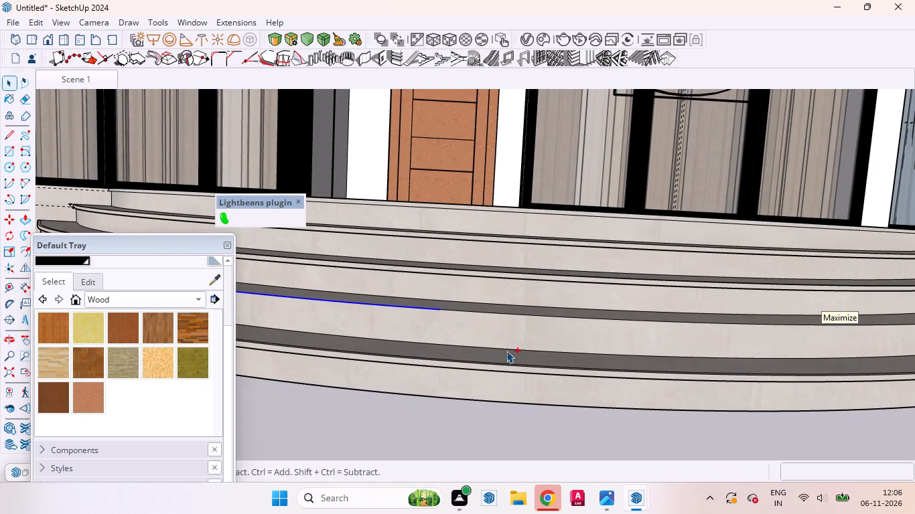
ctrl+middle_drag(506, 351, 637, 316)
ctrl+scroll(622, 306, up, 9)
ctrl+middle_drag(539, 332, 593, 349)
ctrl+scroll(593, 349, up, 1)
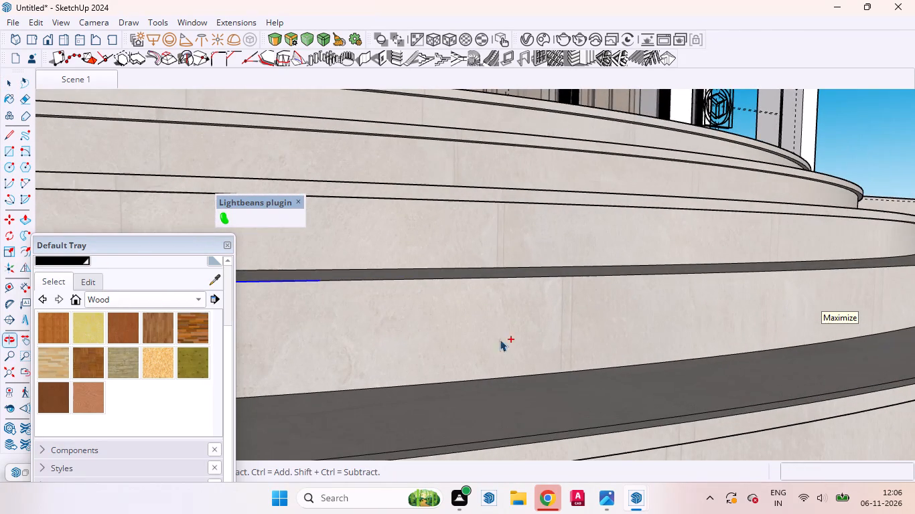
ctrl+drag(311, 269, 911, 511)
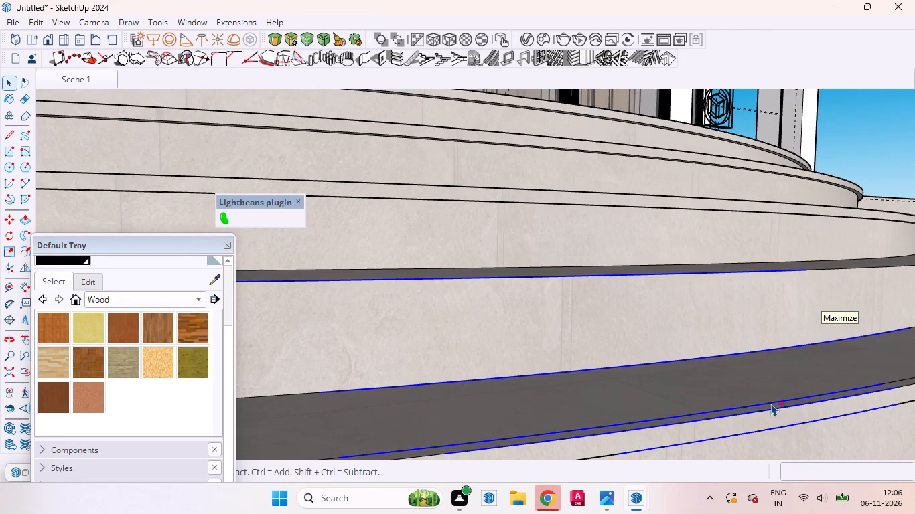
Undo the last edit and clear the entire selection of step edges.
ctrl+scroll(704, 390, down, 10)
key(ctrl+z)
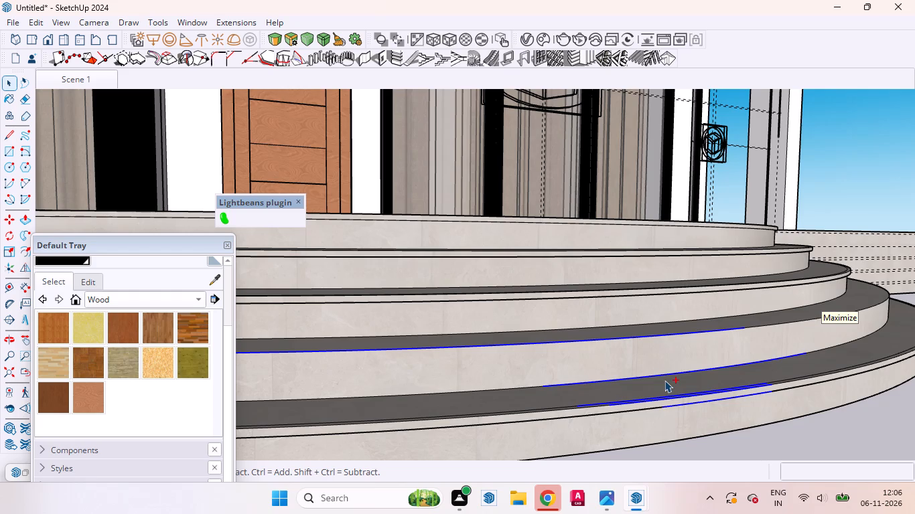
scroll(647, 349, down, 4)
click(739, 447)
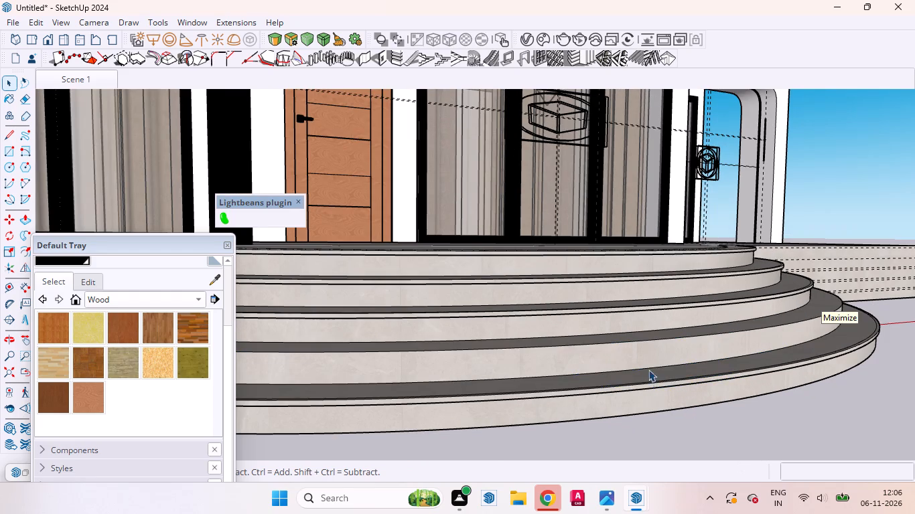
Start a new selection of the second-lowest step's upper front edge segments near the middle of its curve.
middle_drag(654, 388, 680, 468)
scroll(617, 406, down, 5)
middle_drag(630, 398, 612, 400)
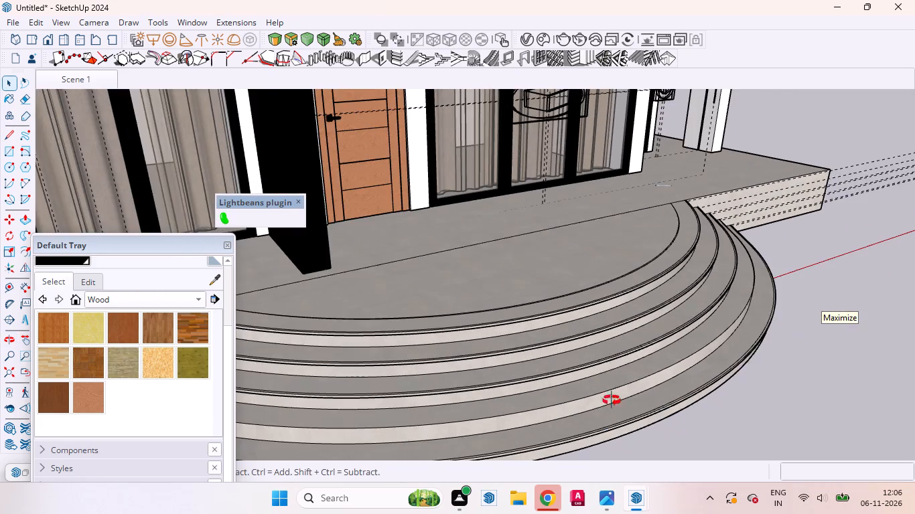
middle_drag(612, 400, 480, 388)
scroll(438, 282, down, 5)
scroll(497, 347, up, 12)
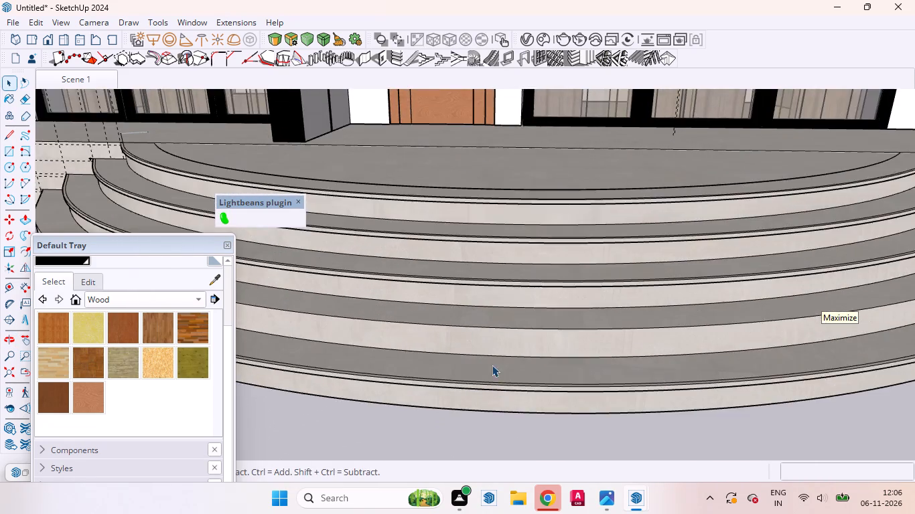
scroll(492, 365, up, 9)
ctrl+drag(364, 262, 423, 293)
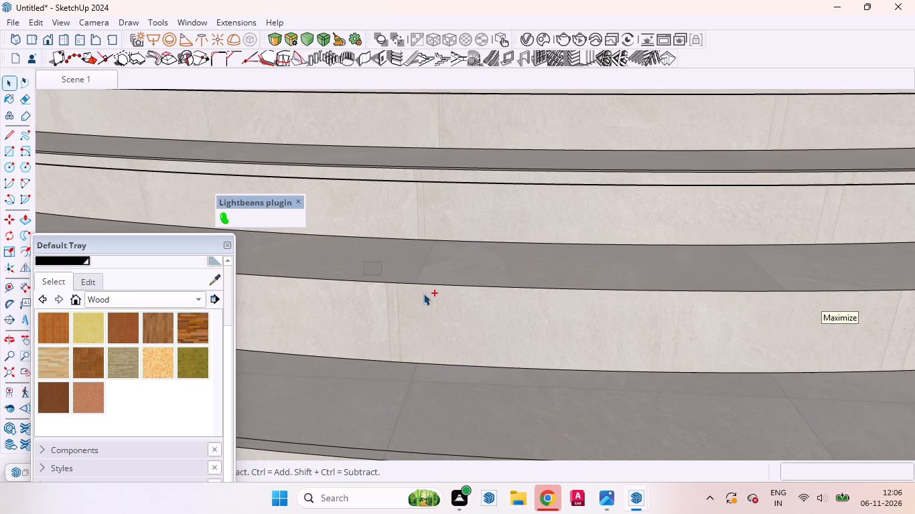
ctrl+drag(423, 293, 843, 313)
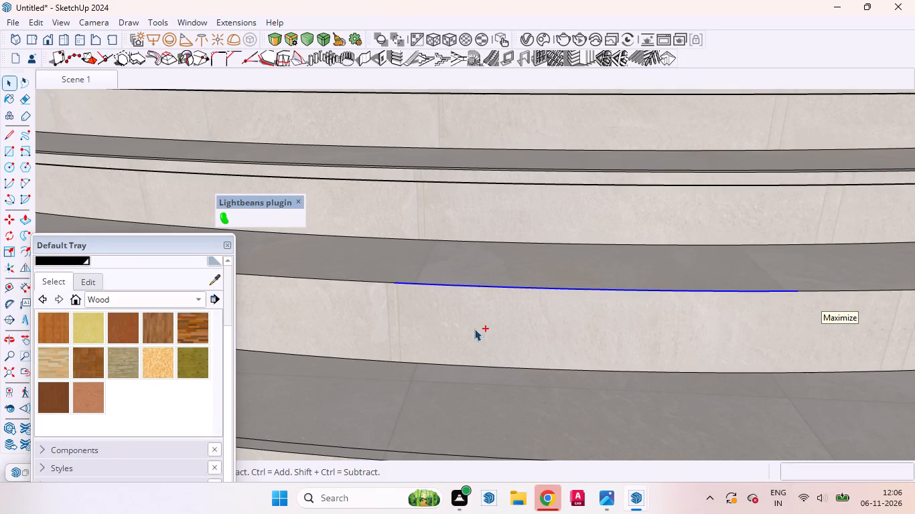
ctrl+scroll(466, 329, down, 10)
ctrl+middle_drag(525, 324, 398, 331)
ctrl+scroll(459, 319, up, 5)
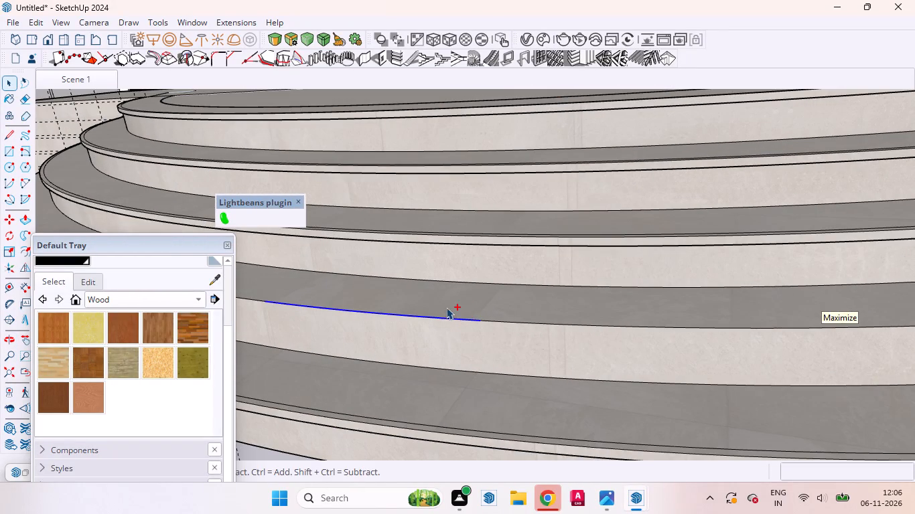
ctrl+drag(445, 307, 902, 344)
Extend the selection along the second-lowest step's upper front edge, segment by segment, away from the end near the model origin.
ctrl+scroll(419, 334, down, 10)
ctrl+middle_drag(599, 353, 336, 404)
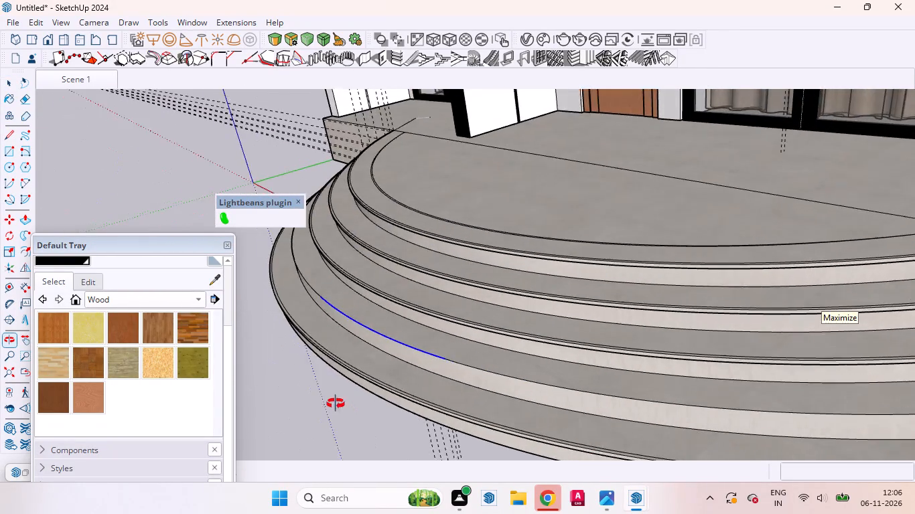
ctrl+middle_drag(336, 404, 343, 399)
ctrl+scroll(467, 366, up, 4)
ctrl+scroll(476, 361, down, 5)
ctrl+scroll(469, 332, up, 3)
ctrl+drag(438, 321, 454, 343)
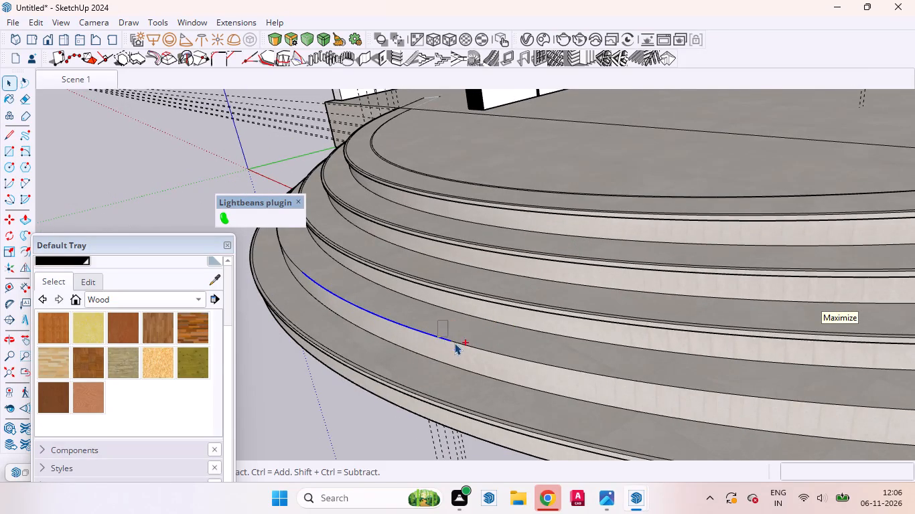
ctrl+drag(454, 343, 467, 352)
ctrl+scroll(488, 290, down, 5)
ctrl+middle_drag(545, 366, 781, 280)
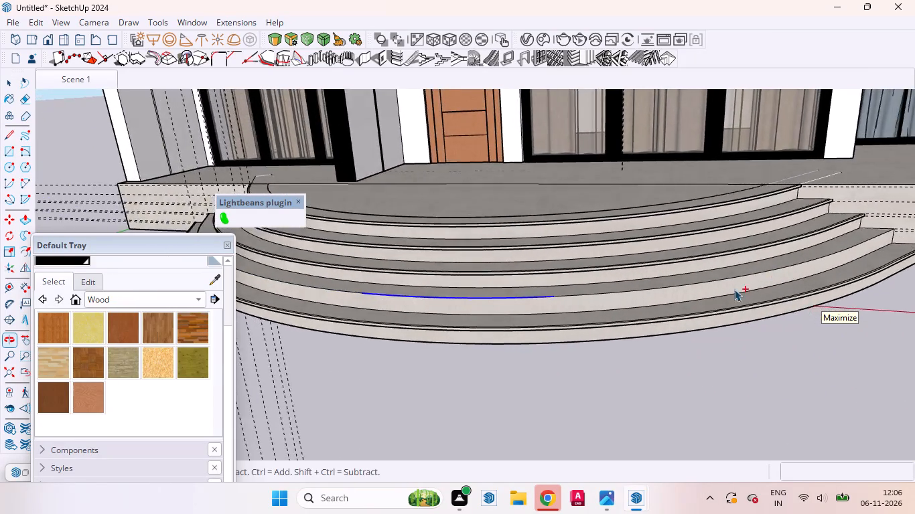
ctrl+scroll(734, 289, up, 12)
ctrl+drag(287, 278, 492, 309)
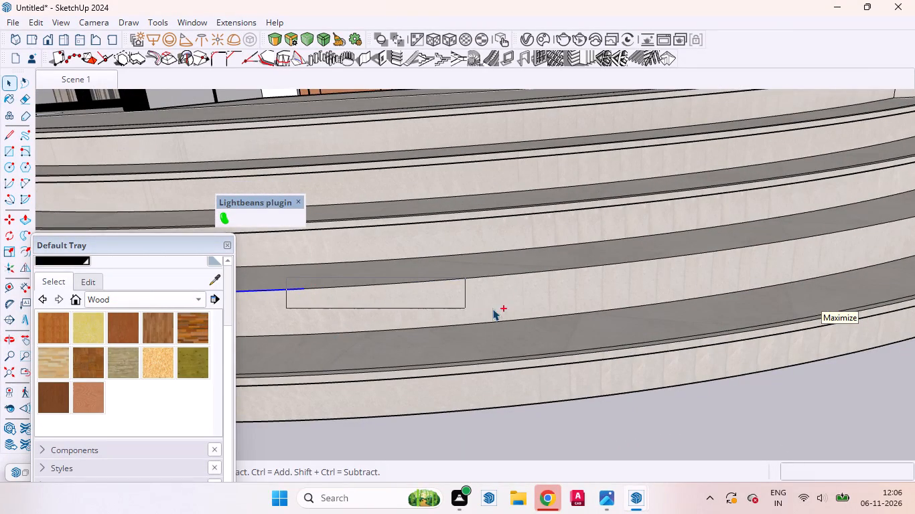
ctrl+drag(492, 309, 522, 309)
ctrl+drag(457, 266, 707, 283)
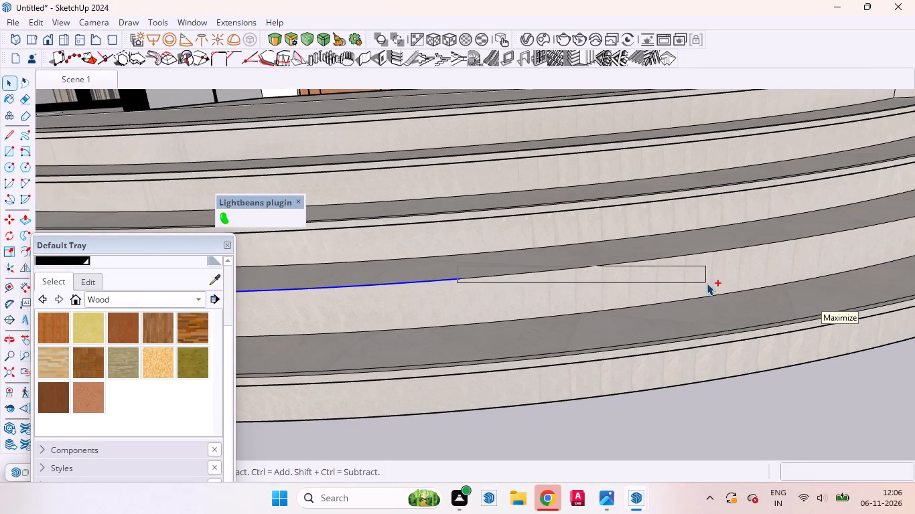
ctrl+drag(707, 283, 707, 284)
ctrl+middle_drag(551, 266, 315, 325)
ctrl+drag(464, 290, 537, 325)
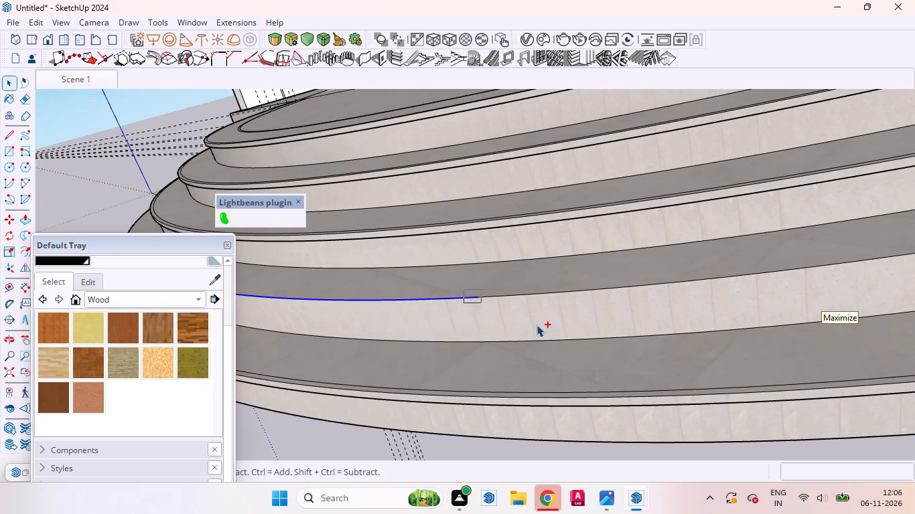
ctrl+drag(537, 325, 581, 294)
Extend the selection of the second-lowest step's upper front edge past the middle of the curve, away from the model origin.
ctrl+scroll(514, 303, down, 5)
ctrl+middle_drag(581, 332, 376, 244)
ctrl+scroll(440, 193, up, 2)
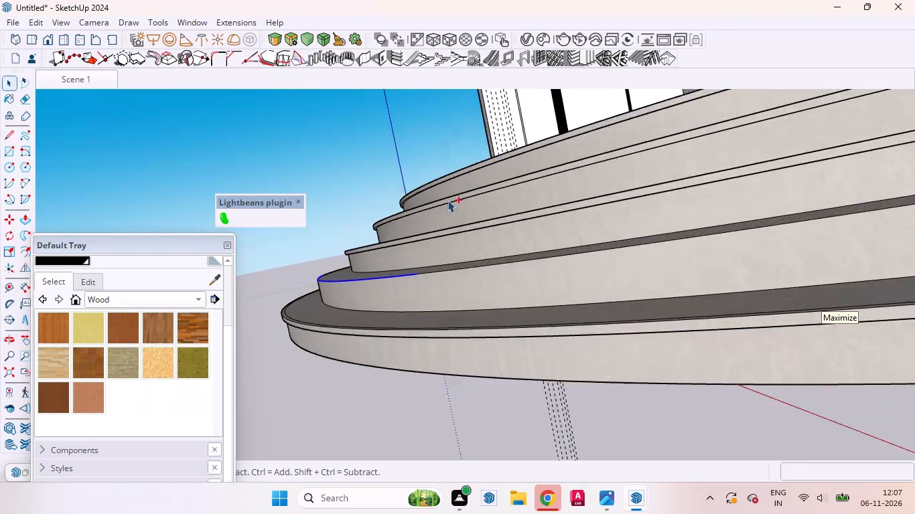
ctrl+scroll(447, 200, up, 8)
ctrl+scroll(434, 343, down, 8)
ctrl+scroll(537, 252, up, 5)
ctrl+middle_drag(618, 298, 833, 390)
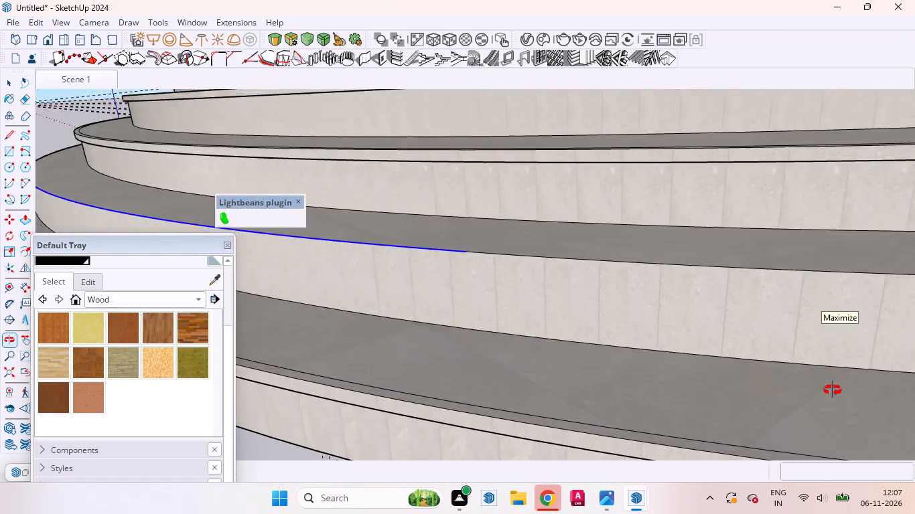
ctrl+middle_drag(833, 390, 859, 404)
ctrl+drag(446, 231, 626, 298)
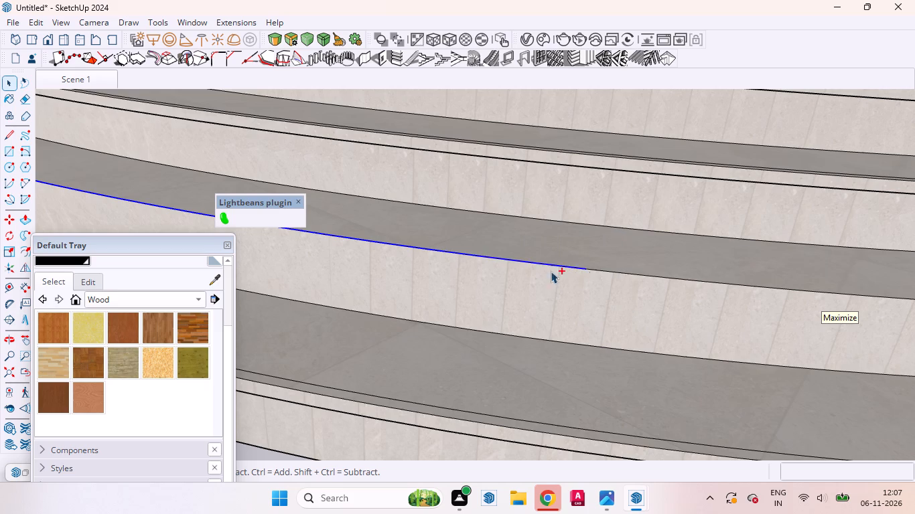
ctrl+drag(575, 252, 837, 309)
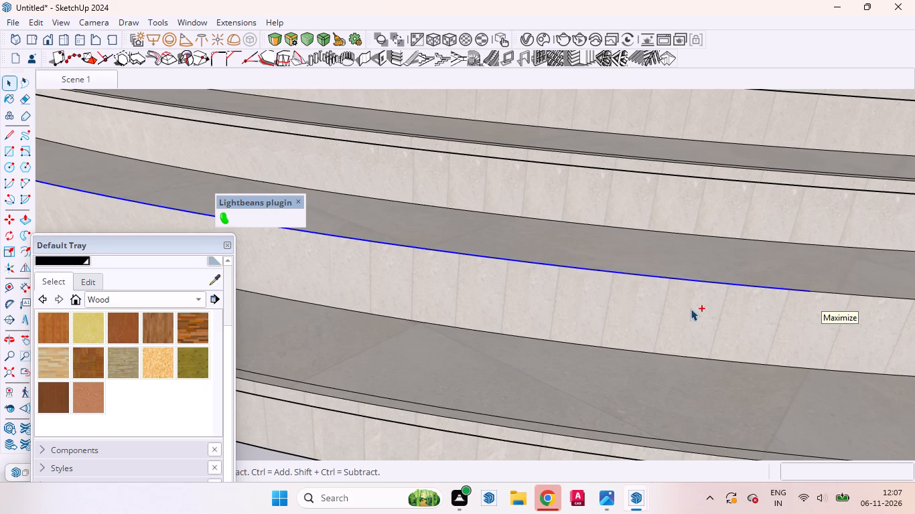
ctrl+scroll(531, 254, down, 10)
ctrl+middle_drag(580, 291, 450, 278)
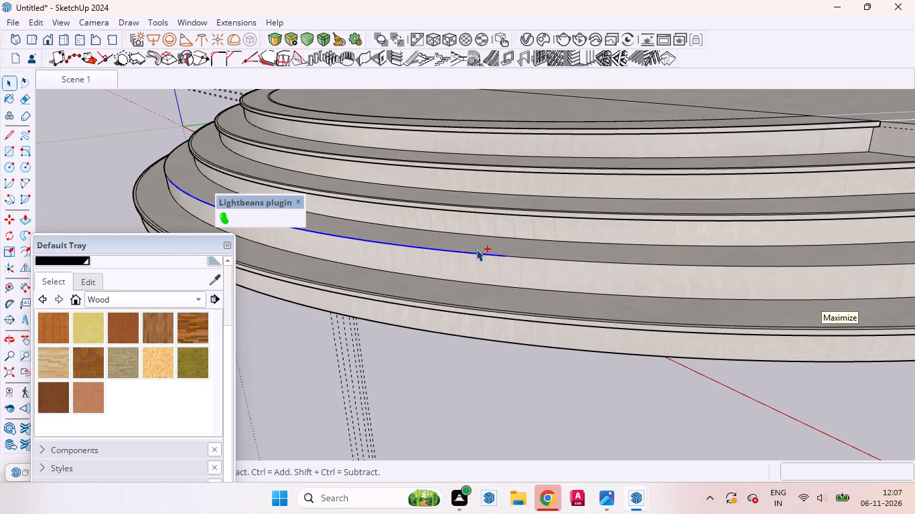
ctrl+drag(478, 248, 681, 278)
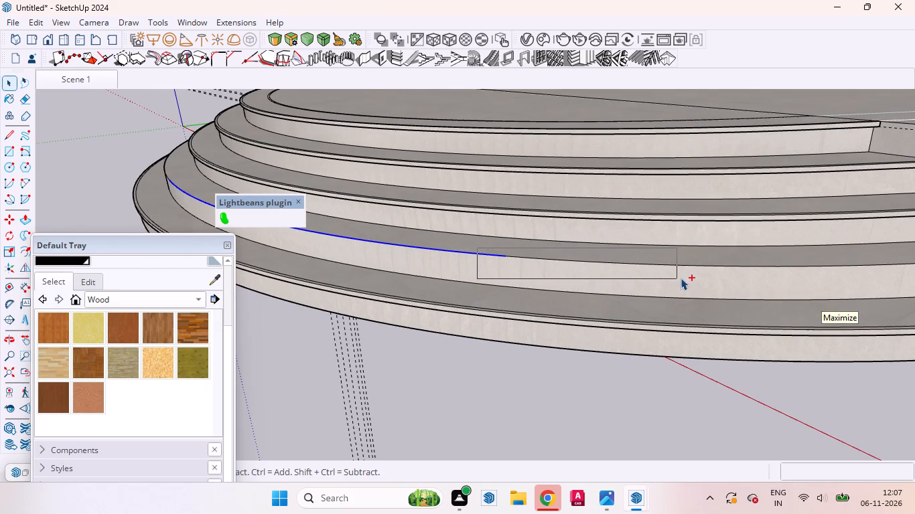
ctrl+drag(681, 278, 800, 277)
Add the remaining upper front edge segments of the second-lowest step up to its end farthest from the model origin.
ctrl+scroll(448, 260, down, 3)
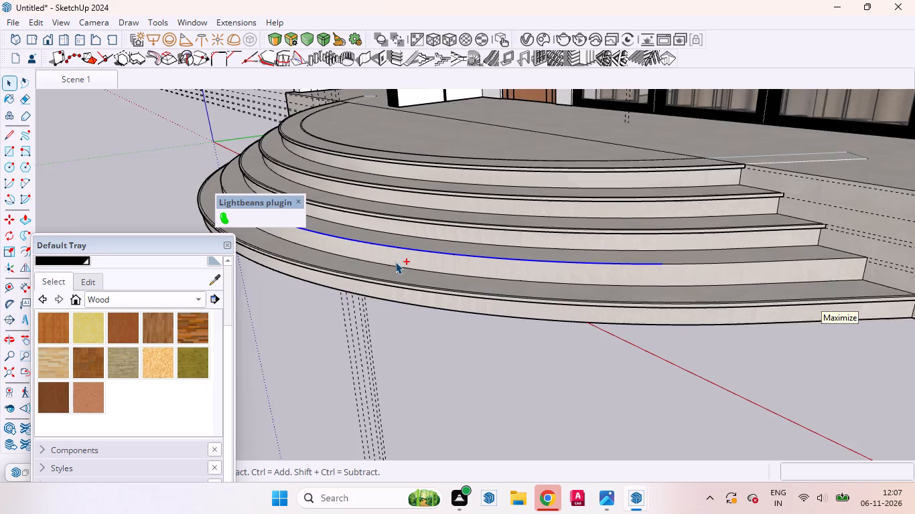
ctrl+scroll(395, 262, down, 6)
ctrl+scroll(524, 281, up, 3)
ctrl+drag(502, 252, 548, 272)
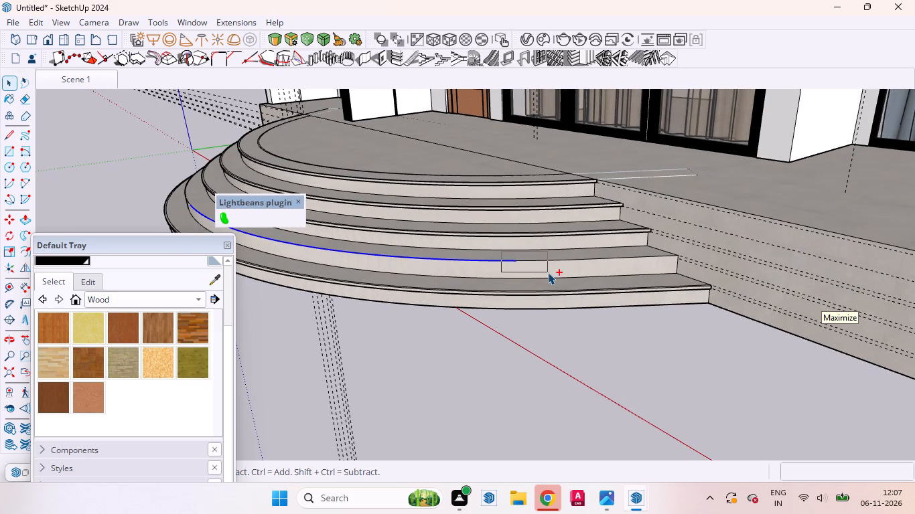
ctrl+drag(548, 272, 549, 272)
ctrl+drag(546, 255, 582, 270)
ctrl+click(547, 262)
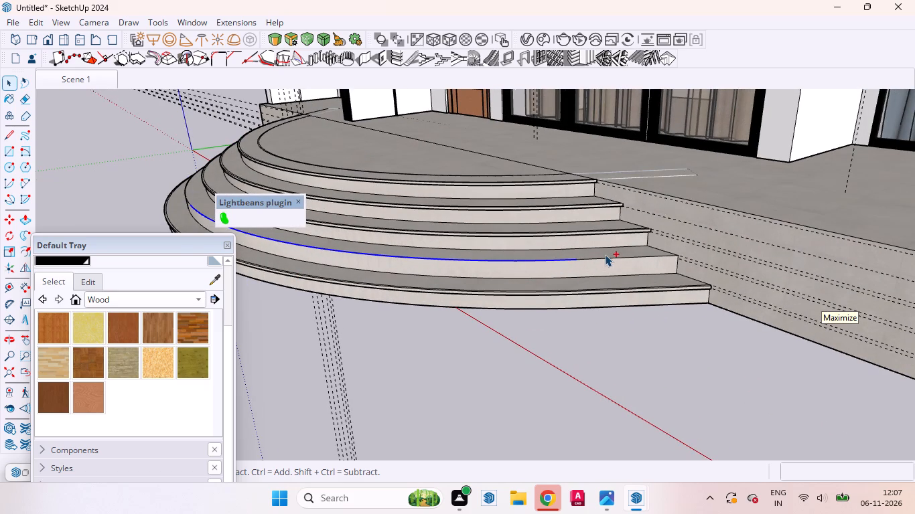
ctrl+click(608, 258)
Add unselected upper front edge segments near the middle of the second-lowest step, closing the gap to the selected far portion.
ctrl+scroll(666, 268, down, 4)
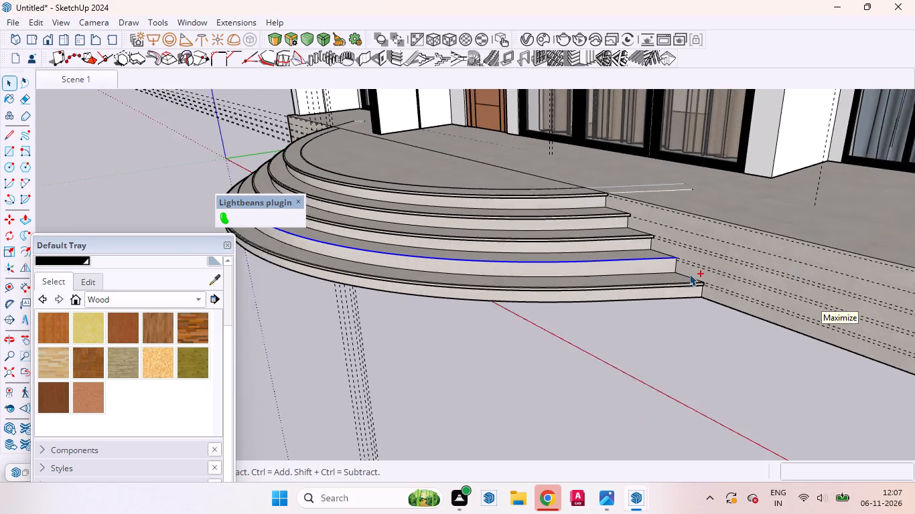
ctrl+scroll(694, 284, down, 4)
ctrl+middle_drag(429, 306, 865, 392)
ctrl+scroll(342, 238, down, 5)
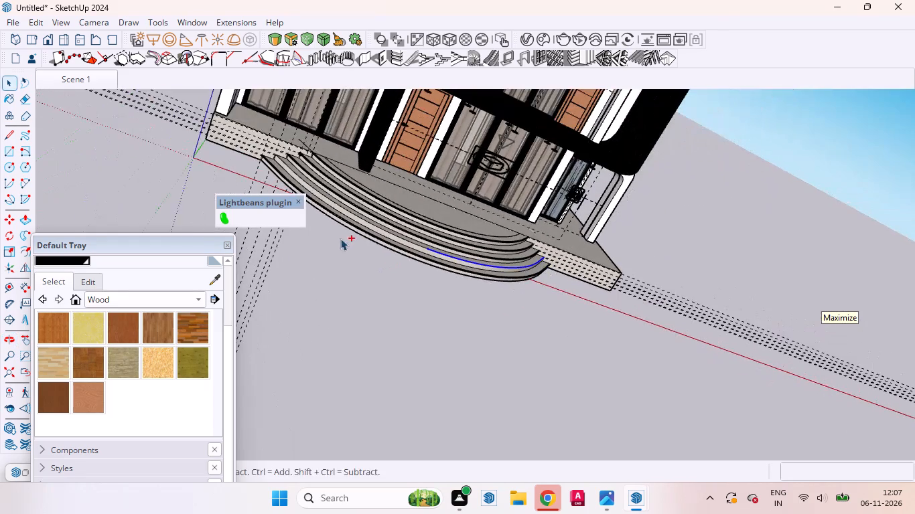
ctrl+scroll(342, 257, down, 3)
ctrl+scroll(321, 215, up, 1)
ctrl+scroll(321, 215, down, 1)
ctrl+scroll(321, 215, up, 8)
ctrl+scroll(394, 283, down, 1)
ctrl+scroll(396, 280, up, 1)
ctrl+scroll(403, 266, down, 1)
ctrl+scroll(427, 255, up, 3)
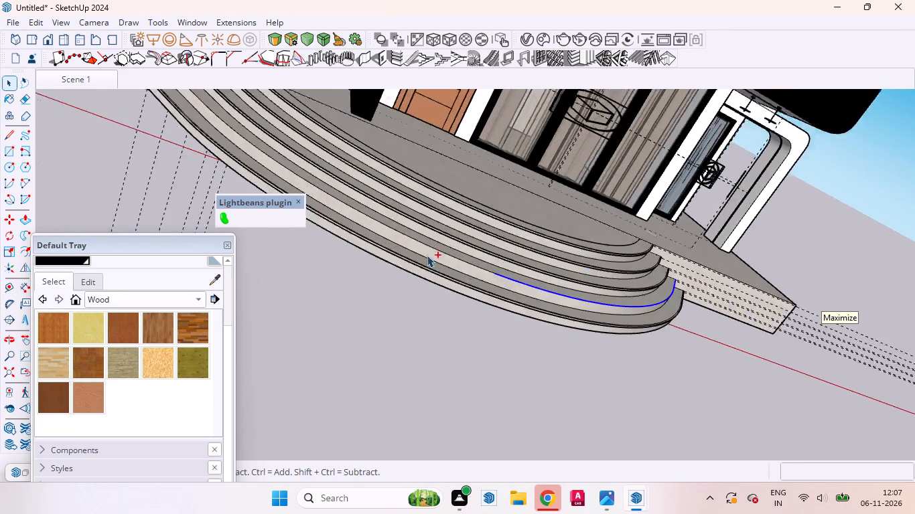
ctrl+scroll(427, 255, up, 7)
ctrl+middle_drag(541, 389, 610, 347)
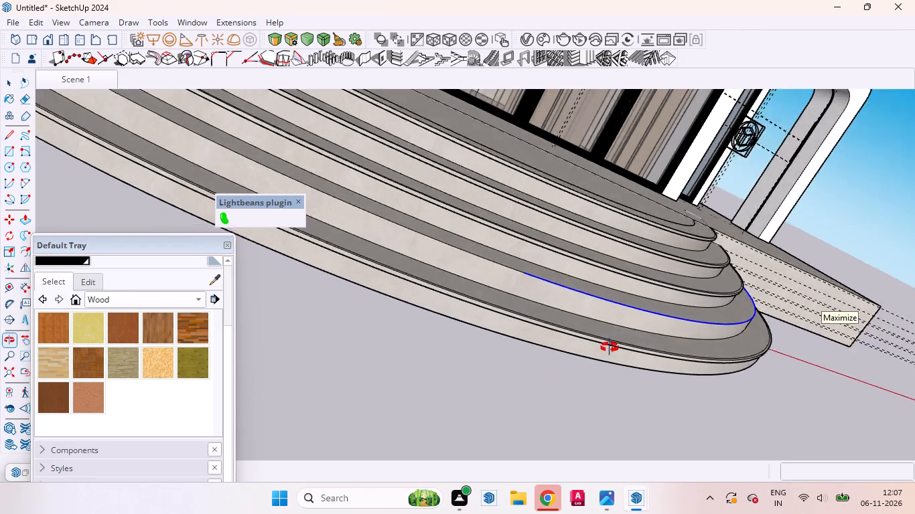
ctrl+middle_drag(610, 347, 701, 413)
ctrl+scroll(581, 258, up, 10)
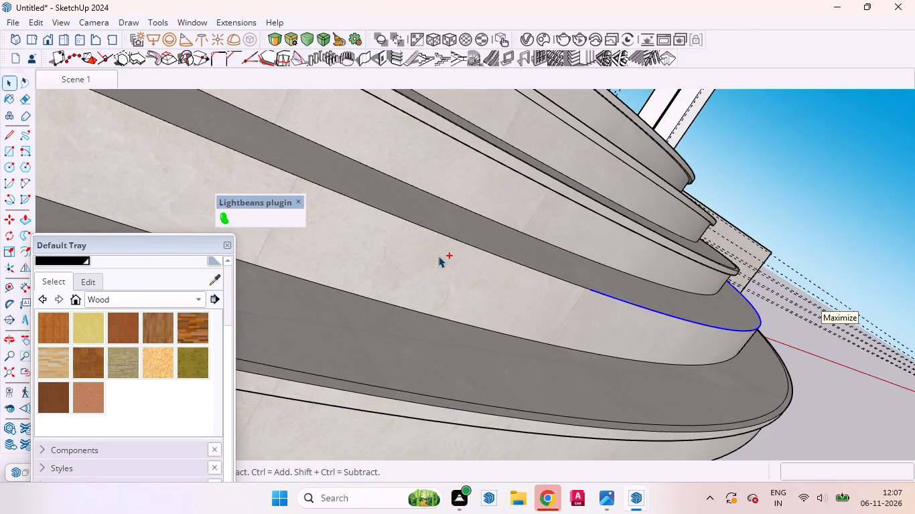
ctrl+drag(403, 209, 467, 262)
ctrl+scroll(461, 262, down, 4)
ctrl+middle_drag(601, 330, 346, 181)
ctrl+scroll(332, 280, down, 4)
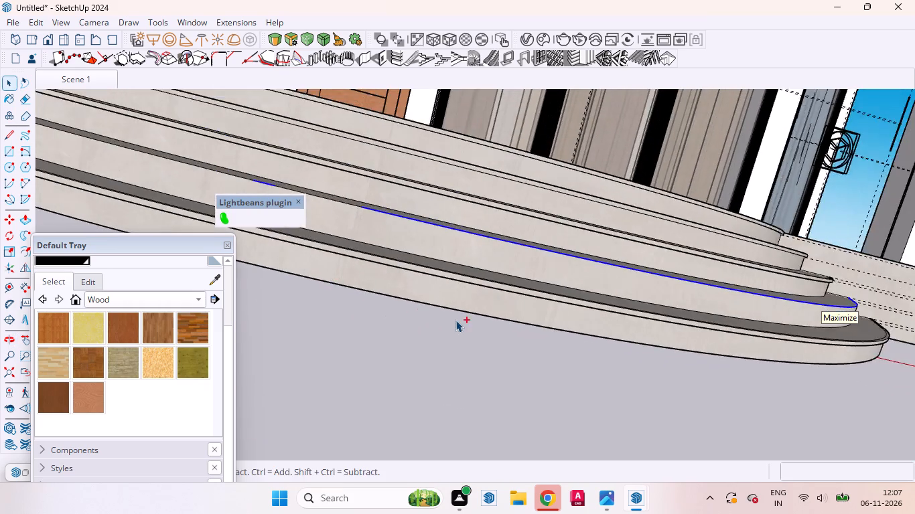
ctrl+scroll(455, 320, down, 9)
ctrl+middle_drag(343, 347, 362, 491)
ctrl+scroll(475, 341, up, 10)
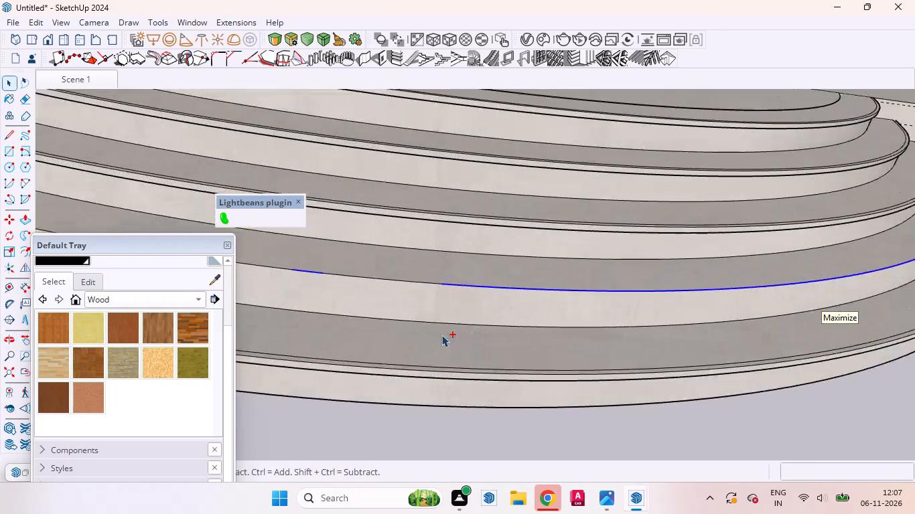
ctrl+middle_drag(441, 335, 504, 379)
ctrl+scroll(374, 278, up, 11)
ctrl+scroll(372, 273, down, 1)
ctrl+drag(303, 325, 336, 357)
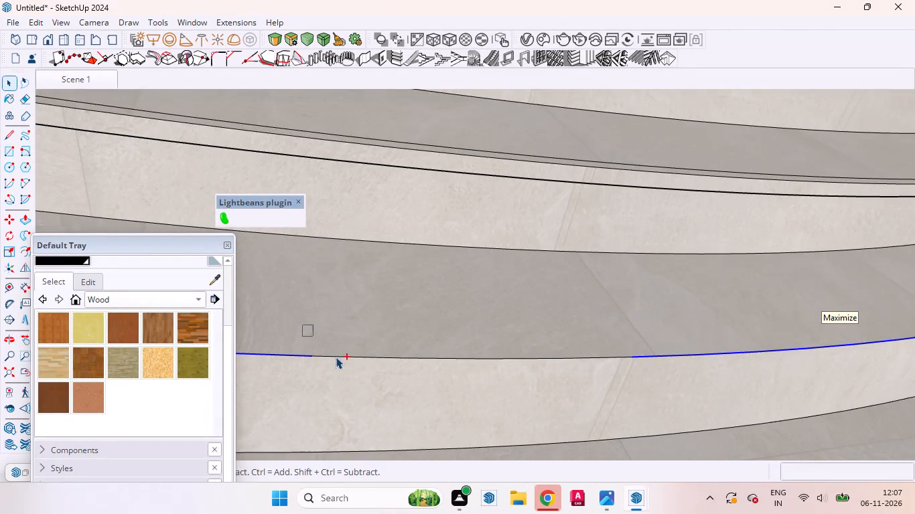
ctrl+drag(336, 357, 695, 388)
Extend the second-lowest step's upper front edge selection from the middle of the curve toward the end near the model origin.
ctrl+scroll(405, 281, down, 7)
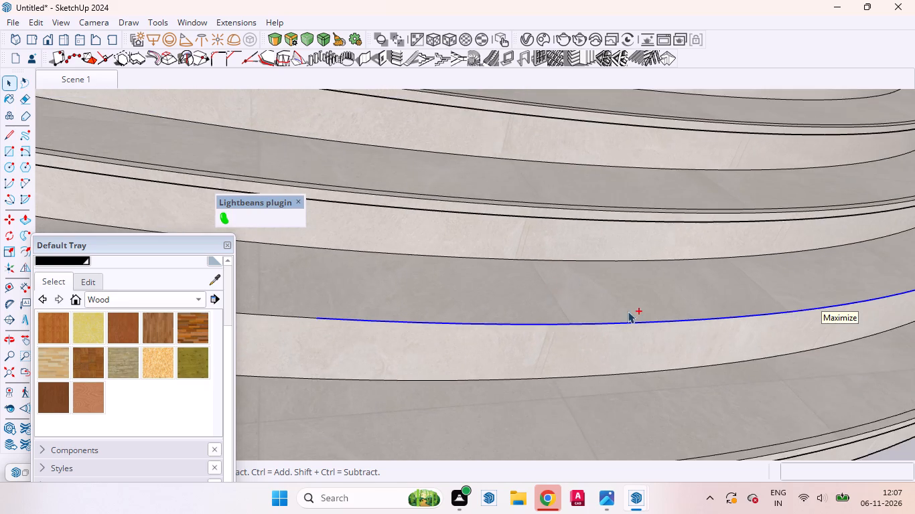
ctrl+scroll(628, 311, down, 2)
ctrl+middle_drag(474, 349, 804, 412)
ctrl+scroll(520, 286, down, 8)
ctrl+scroll(428, 300, up, 4)
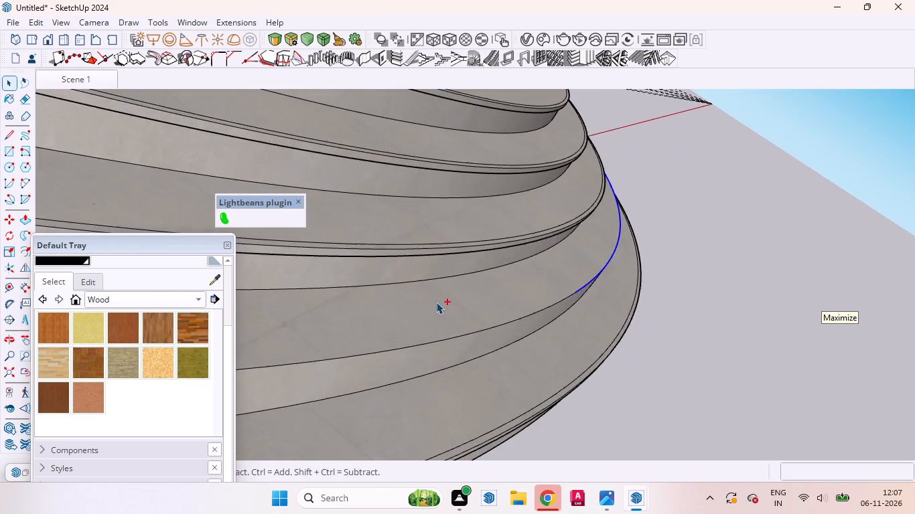
ctrl+middle_drag(518, 333, 387, 258)
ctrl+scroll(424, 296, up, 12)
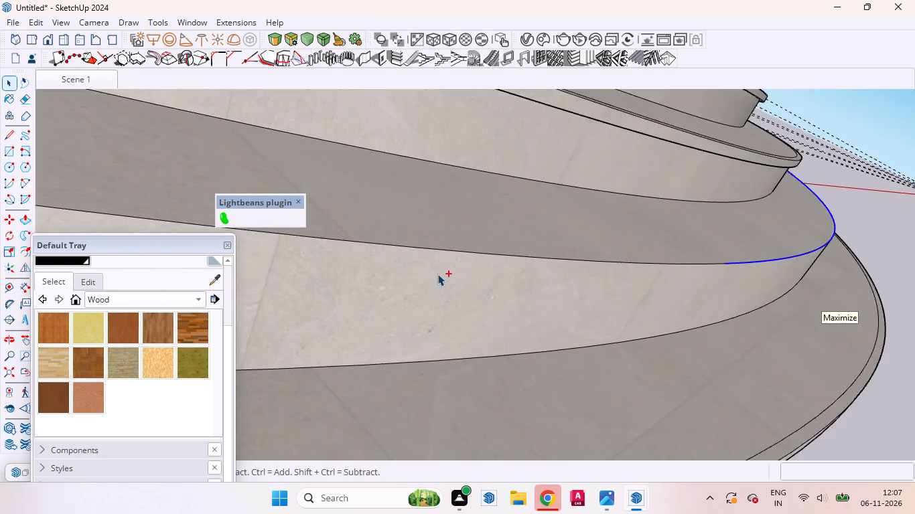
ctrl+scroll(437, 274, up, 3)
ctrl+drag(388, 203, 785, 284)
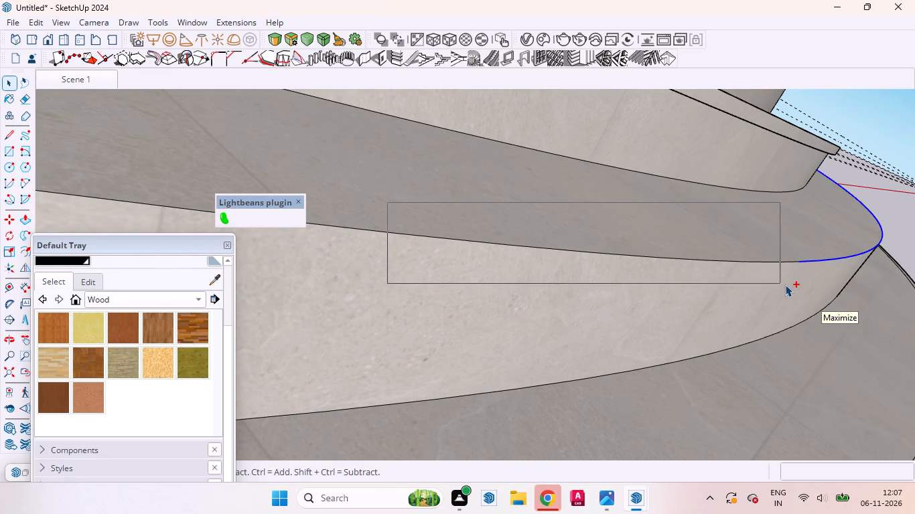
ctrl+drag(785, 284, 832, 289)
ctrl+scroll(780, 284, down, 11)
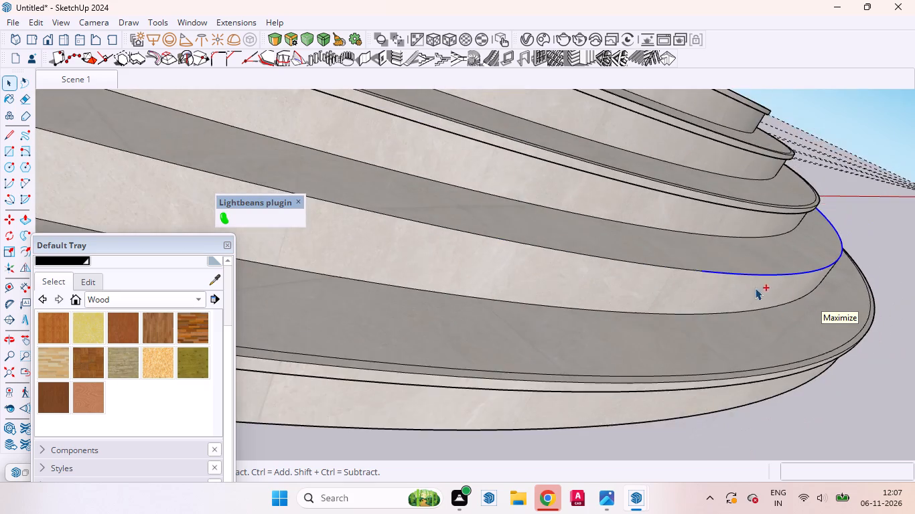
ctrl+scroll(744, 282, down, 5)
ctrl+scroll(653, 269, up, 16)
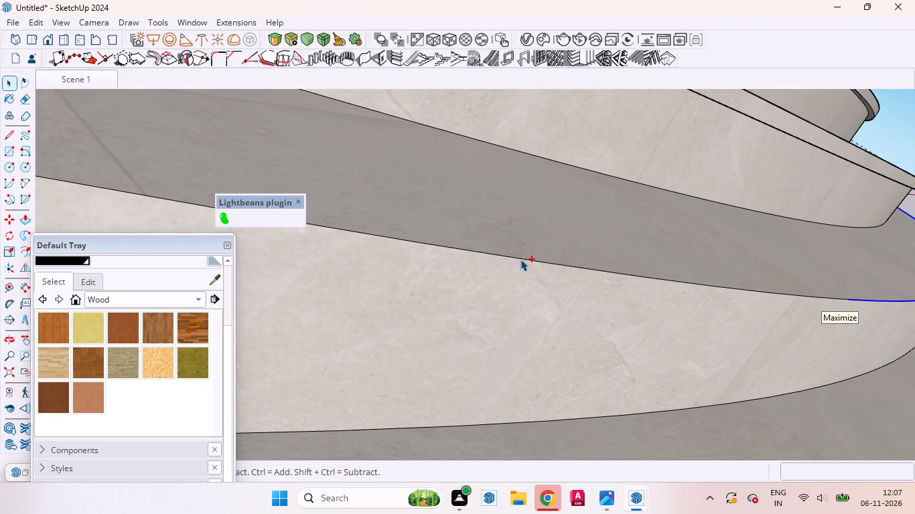
ctrl+drag(519, 234, 854, 332)
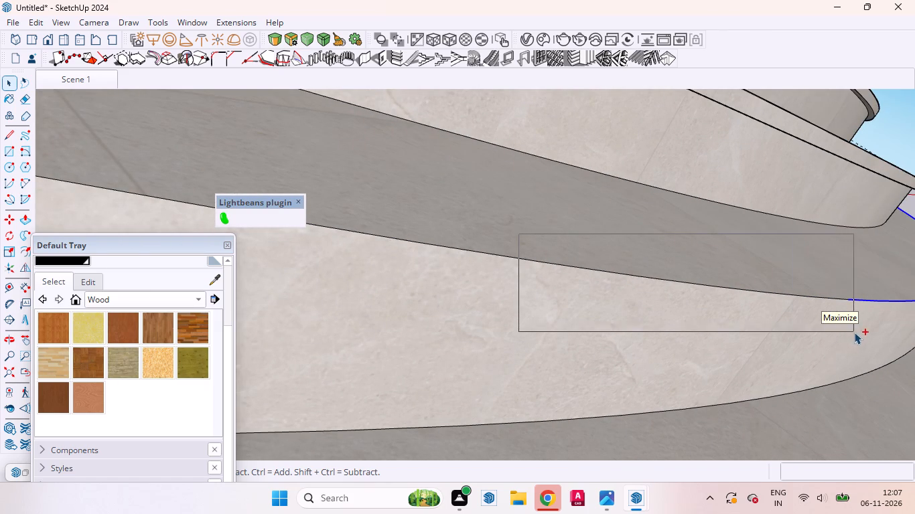
ctrl+drag(854, 332, 878, 336)
Add upper front edge segments of the second-lowest step at and near its end closest to the model origin.
ctrl+scroll(595, 324, down, 6)
ctrl+scroll(662, 327, down, 5)
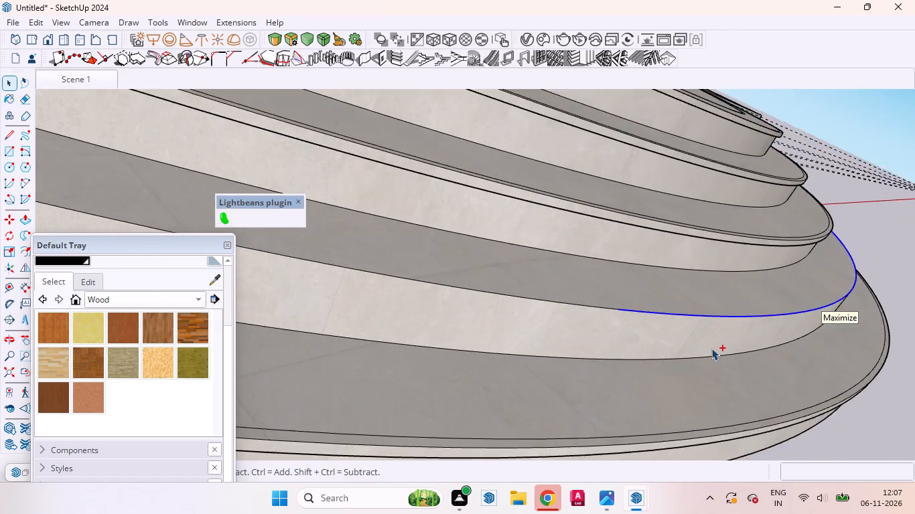
ctrl+scroll(711, 348, down, 10)
ctrl+scroll(593, 354, up, 1)
ctrl+scroll(593, 354, down, 2)
ctrl+middle_drag(551, 367, 717, 398)
ctrl+scroll(446, 325, down, 5)
ctrl+scroll(323, 307, up, 8)
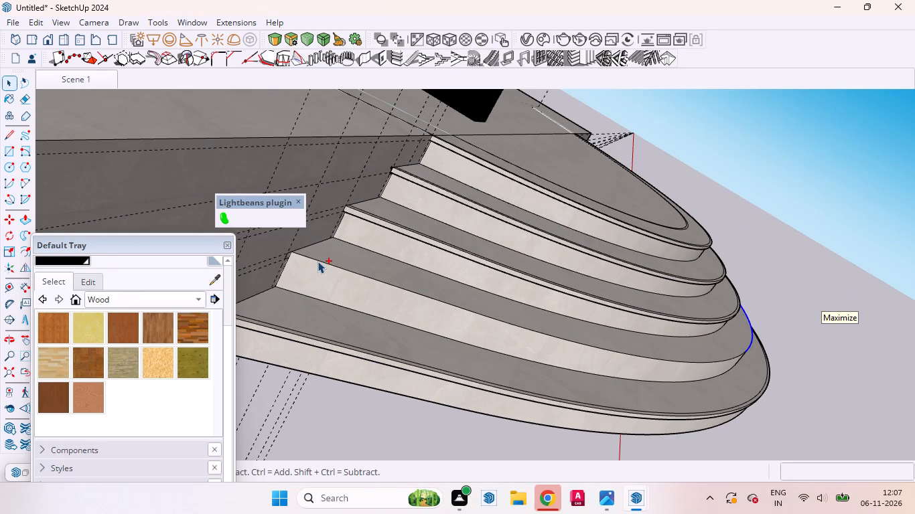
ctrl+click(318, 261)
ctrl+scroll(228, 249, down, 9)
ctrl+scroll(424, 303, down, 5)
ctrl+scroll(317, 286, down, 5)
ctrl+middle_drag(376, 317, 297, 260)
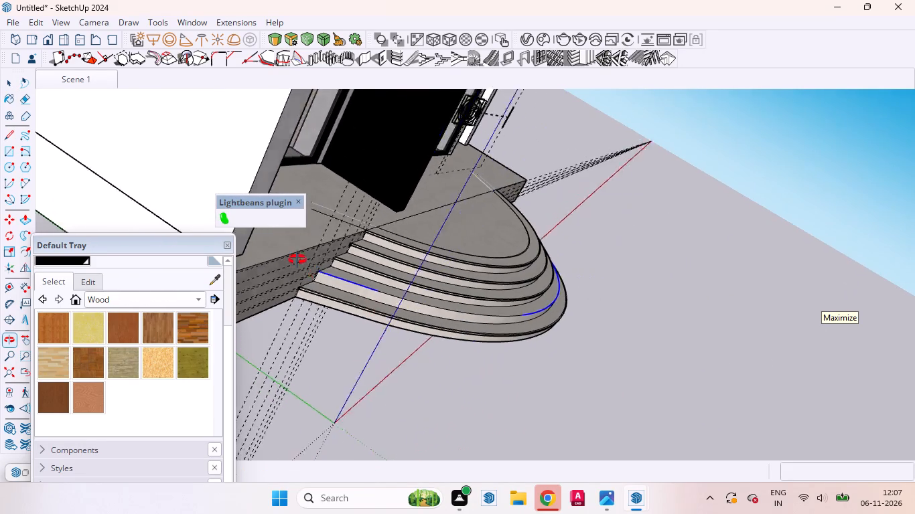
ctrl+middle_drag(297, 260, 214, 185)
ctrl+scroll(307, 336, down, 3)
ctrl+scroll(354, 432, down, 3)
ctrl+scroll(354, 432, up, 2)
ctrl+scroll(354, 432, down, 3)
ctrl+scroll(328, 301, up, 8)
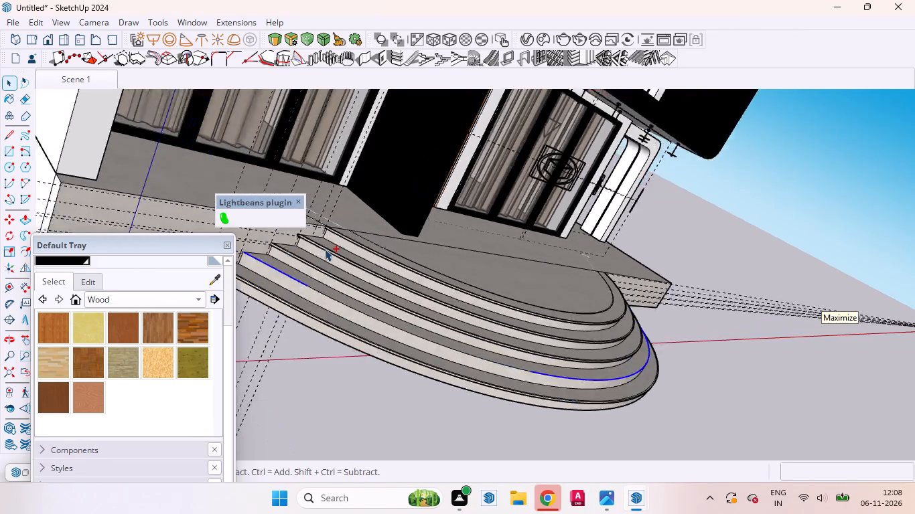
ctrl+scroll(325, 249, up, 11)
ctrl+drag(271, 323, 281, 335)
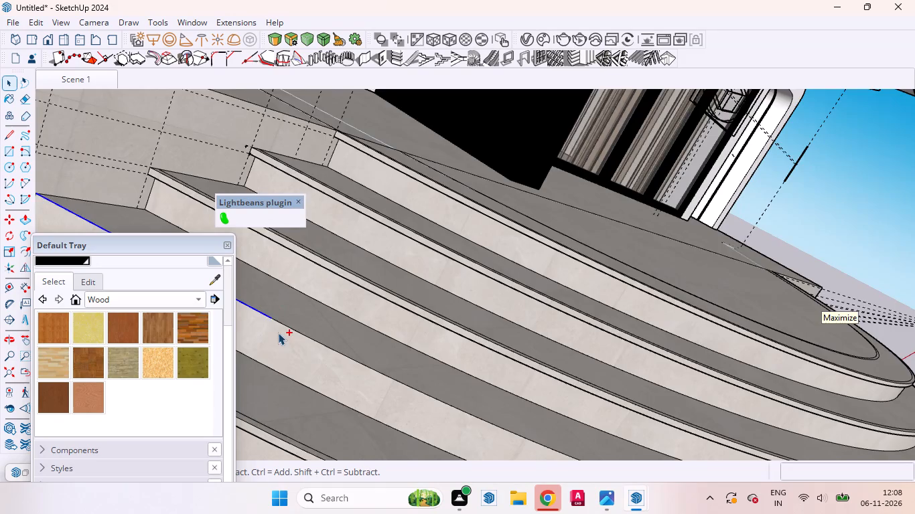
Examine the edge selection along the two lowest steps for gaps and stray edges.
ctrl+scroll(267, 302, down, 16)
ctrl+middle_drag(508, 383, 350, 288)
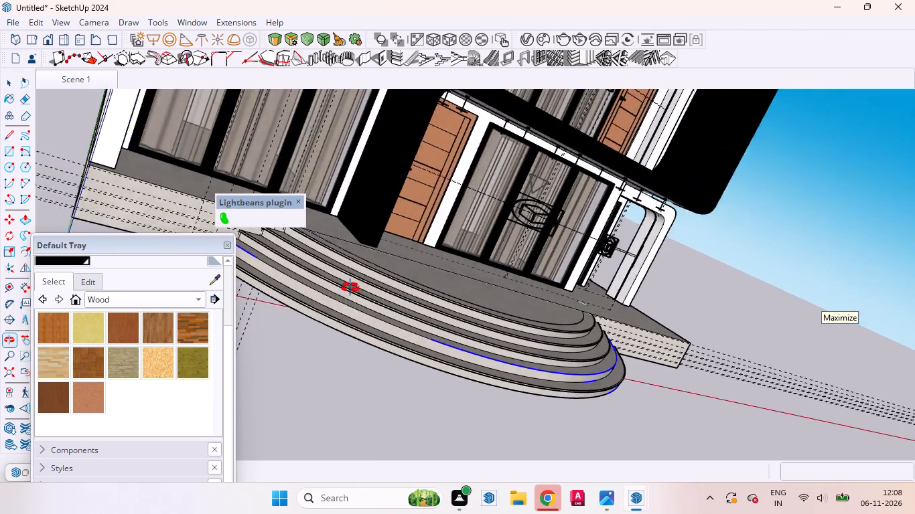
ctrl+middle_drag(350, 288, 305, 288)
ctrl+scroll(314, 319, down, 10)
ctrl+middle_drag(443, 397, 468, 209)
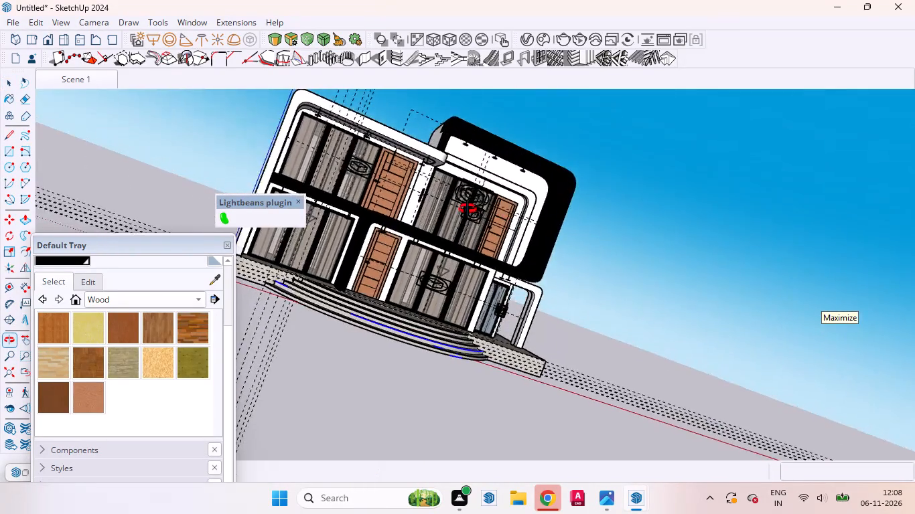
ctrl+middle_drag(468, 209, 277, 345)
ctrl+scroll(318, 375, down, 9)
ctrl+middle_drag(347, 390, 561, 439)
ctrl+scroll(478, 389, up, 20)
ctrl+scroll(478, 389, up, 10)
ctrl+scroll(397, 338, down, 2)
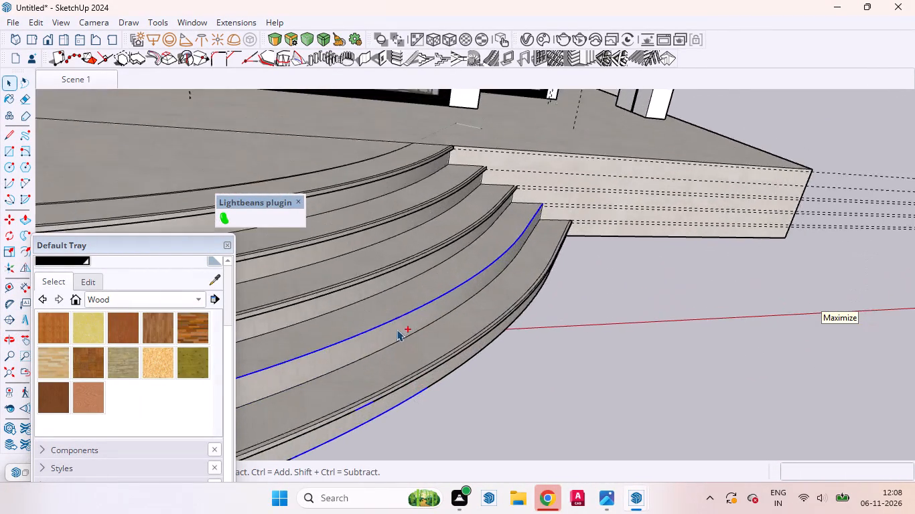
ctrl+scroll(397, 329, down, 7)
shift+scroll(383, 371, up, 17)
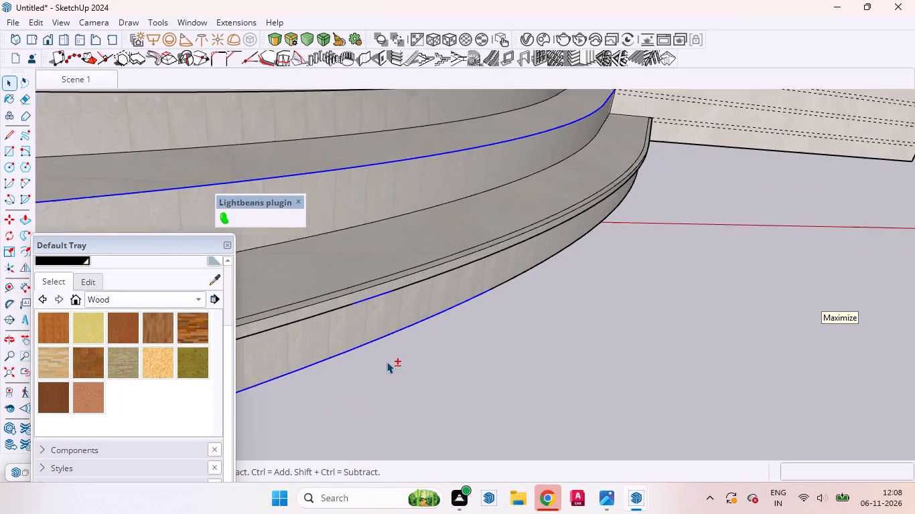
Examine the edge selection around the far half of the two lowest steps for stray segments.
shift+middle_drag(383, 361, 276, 350)
shift+scroll(423, 269, down, 5)
shift+scroll(424, 269, up, 1)
shift+scroll(426, 272, down, 8)
shift+middle_drag(486, 296, 331, 291)
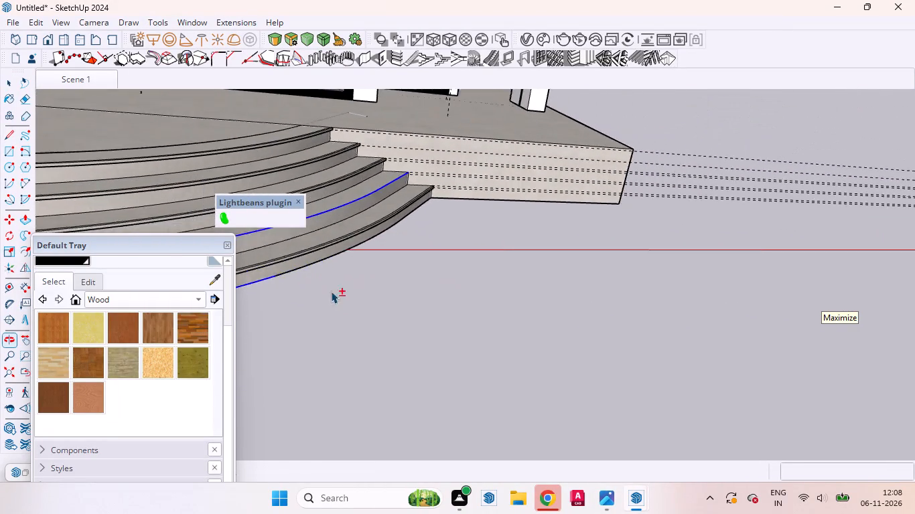
shift+middle_drag(331, 291, 327, 294)
shift+scroll(330, 292, up, 1)
shift+scroll(496, 276, down, 9)
shift+middle_drag(718, 270, 569, 398)
shift+scroll(735, 125, down, 8)
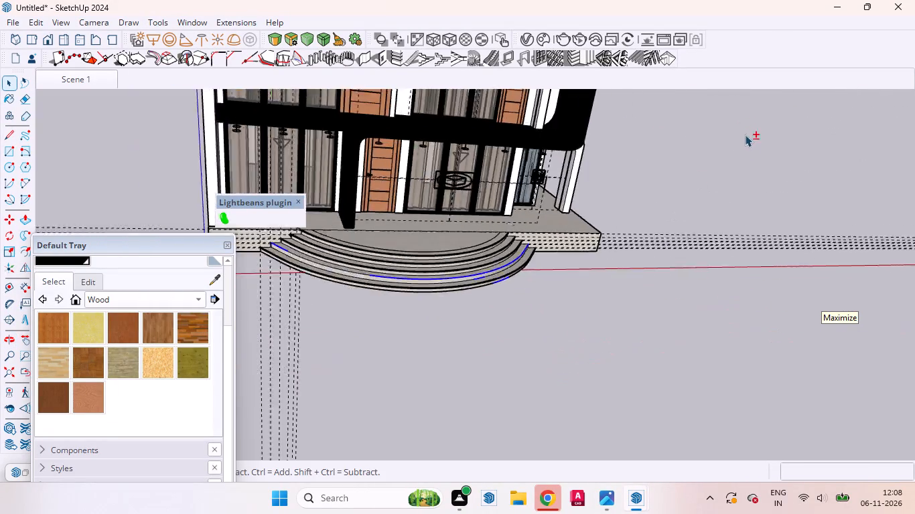
shift+scroll(745, 135, down, 8)
shift+middle_drag(581, 278, 391, 295)
shift+scroll(410, 211, up, 8)
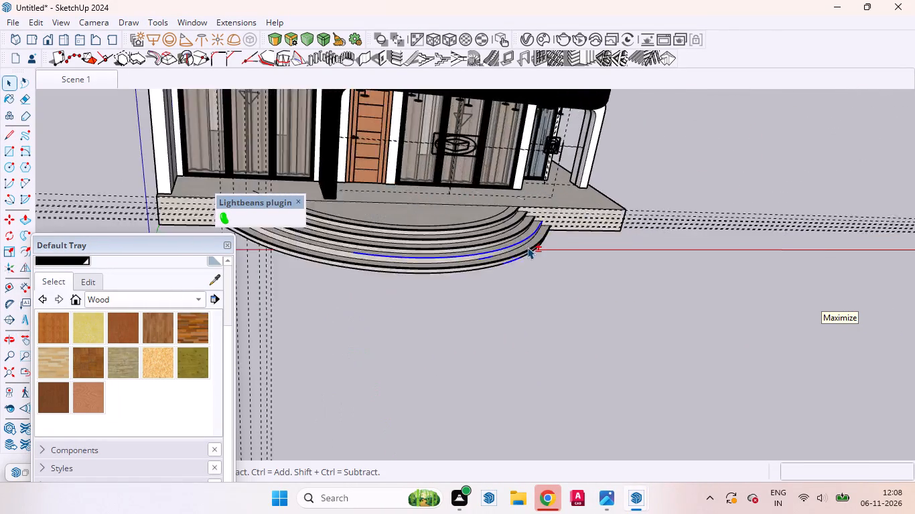
shift+scroll(527, 247, up, 20)
shift+scroll(527, 247, up, 4)
shift+scroll(429, 278, down, 1)
shift+scroll(421, 278, up, 5)
shift+scroll(491, 258, down, 4)
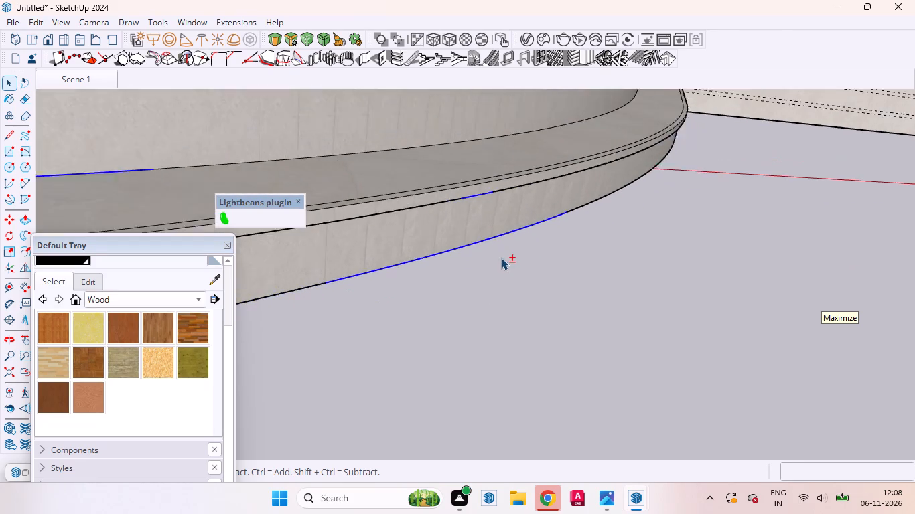
shift+scroll(501, 258, down, 5)
Remove the stray segments along the bottom edge of the lowest step's riser from the selection.
shift+drag(386, 260, 553, 324)
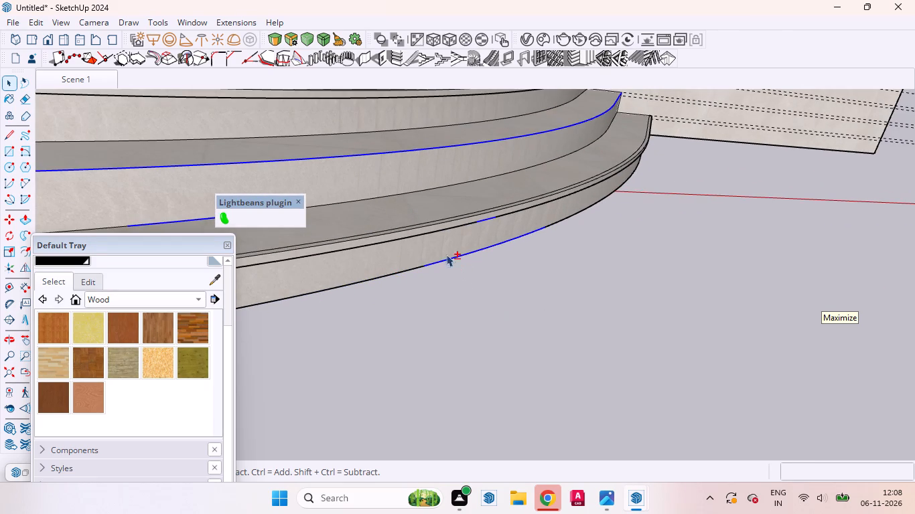
shift+drag(411, 250, 597, 311)
shift+scroll(535, 254, up, 7)
shift+scroll(533, 251, down, 1)
shift+scroll(533, 251, up, 3)
shift+drag(336, 228, 483, 396)
shift+drag(413, 204, 418, 204)
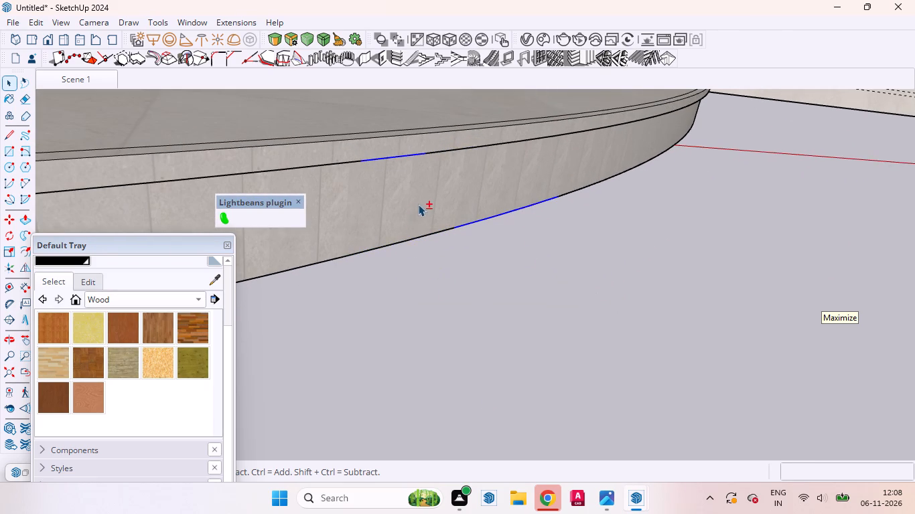
shift+drag(418, 204, 738, 432)
shift+drag(500, 183, 754, 362)
shift+drag(529, 164, 695, 318)
shift+click(604, 182)
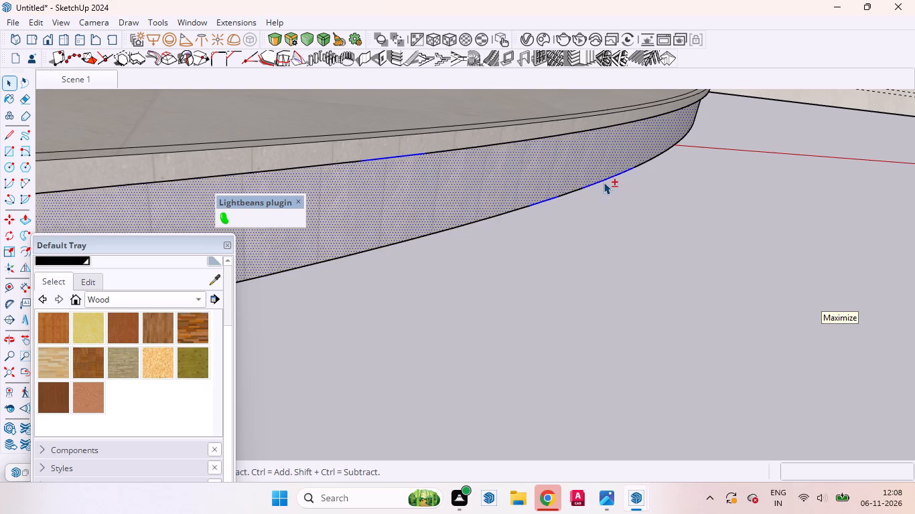
shift+scroll(626, 178, up, 4)
shift+click(569, 158)
shift+drag(555, 153, 664, 284)
shift+drag(632, 129, 674, 268)
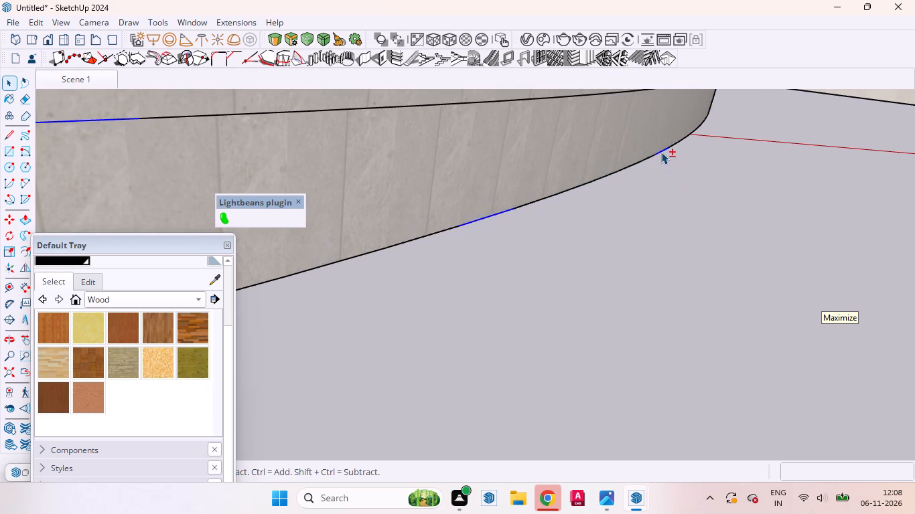
shift+click(661, 152)
shift+drag(418, 191, 590, 313)
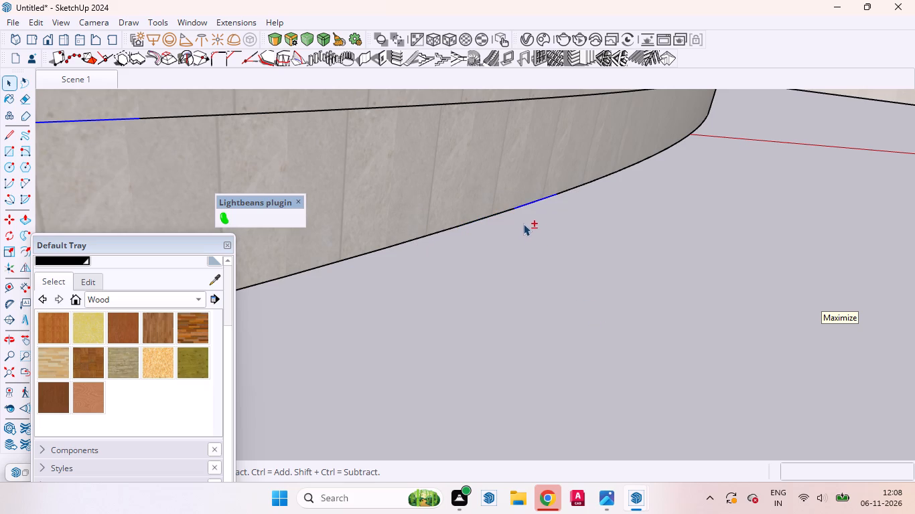
shift+click(526, 205)
Deselect the stray segment on the lower edge of the lowest step's nosing.
shift+scroll(617, 290, down, 9)
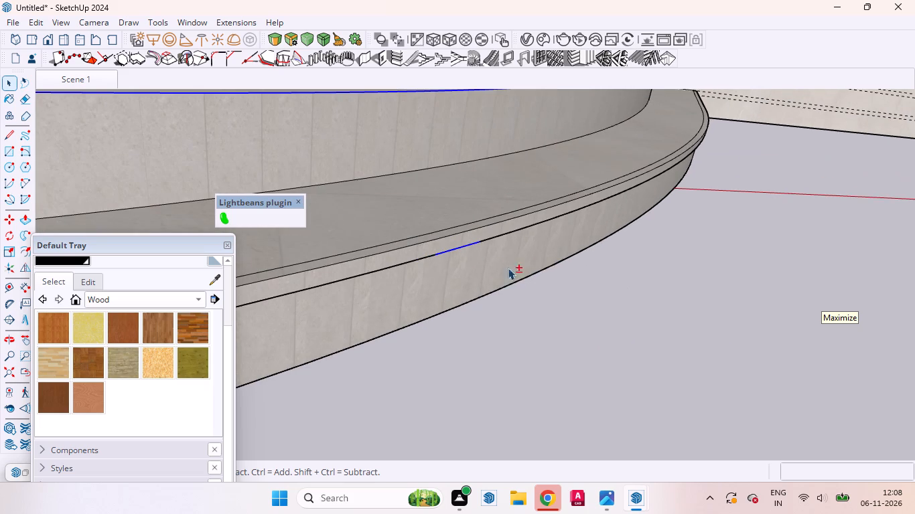
shift+click(461, 248)
Deselect the stray segments at the foot of the second-lowest step's riser, keeping only its upper front edge selected.
shift+scroll(602, 314, down, 6)
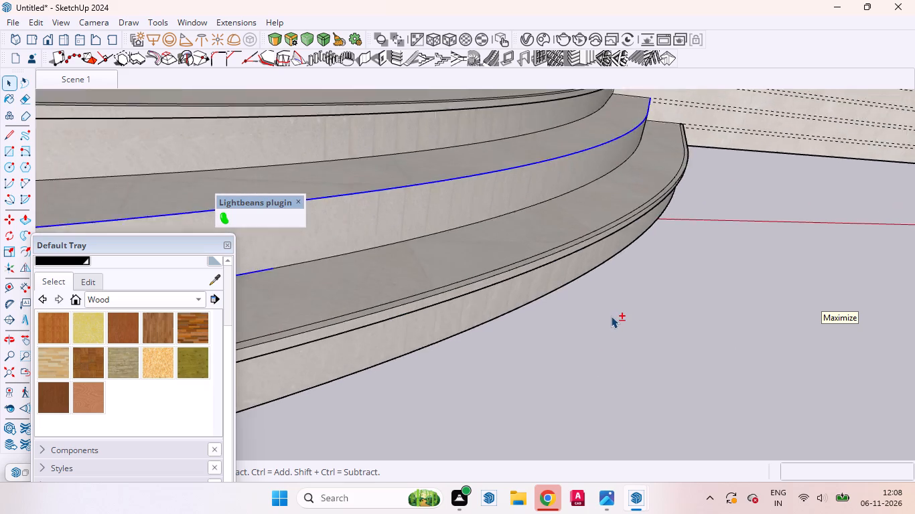
shift+scroll(611, 316, down, 9)
shift+scroll(483, 306, up, 5)
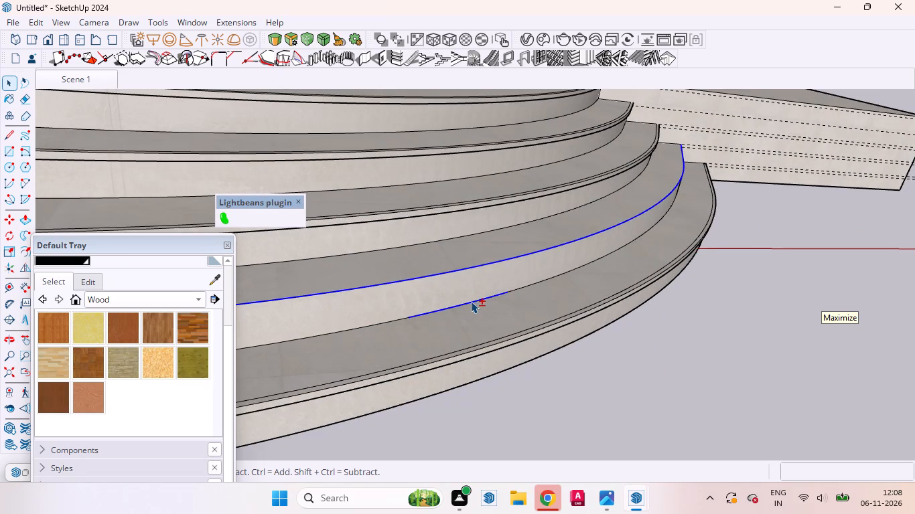
shift+click(471, 303)
shift+click(466, 303)
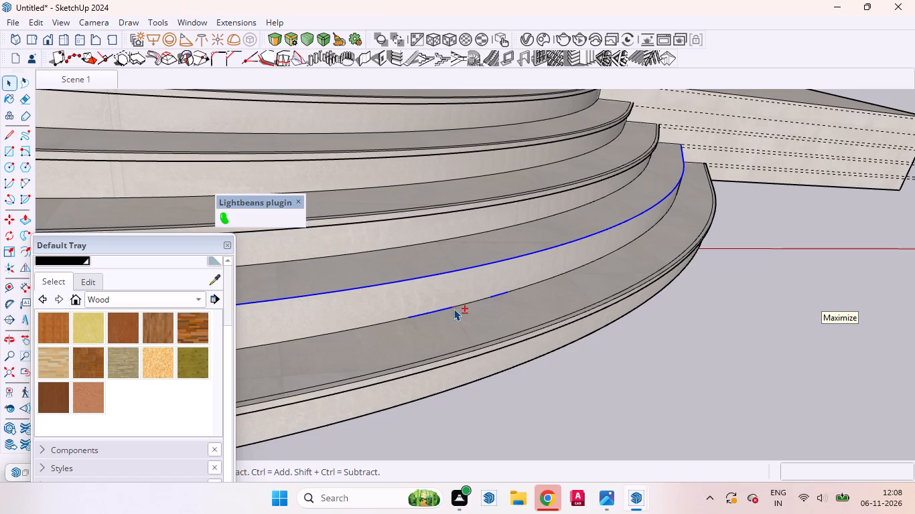
shift+click(447, 307)
shift+click(423, 311)
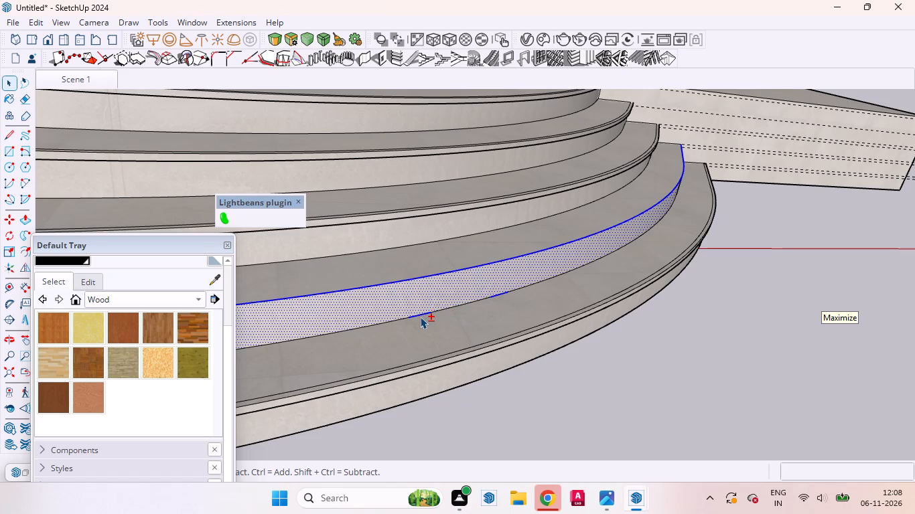
shift+click(420, 317)
shift+click(421, 303)
shift+click(504, 294)
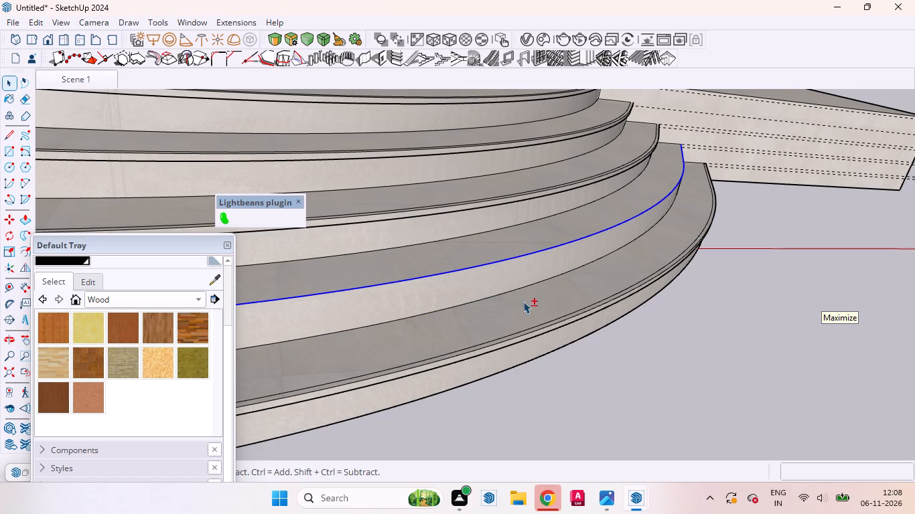
Add unselected upper front edge segments of the second-lowest step beside the selected far portion, working from the middle toward the model origin.
shift+scroll(596, 324, down, 20)
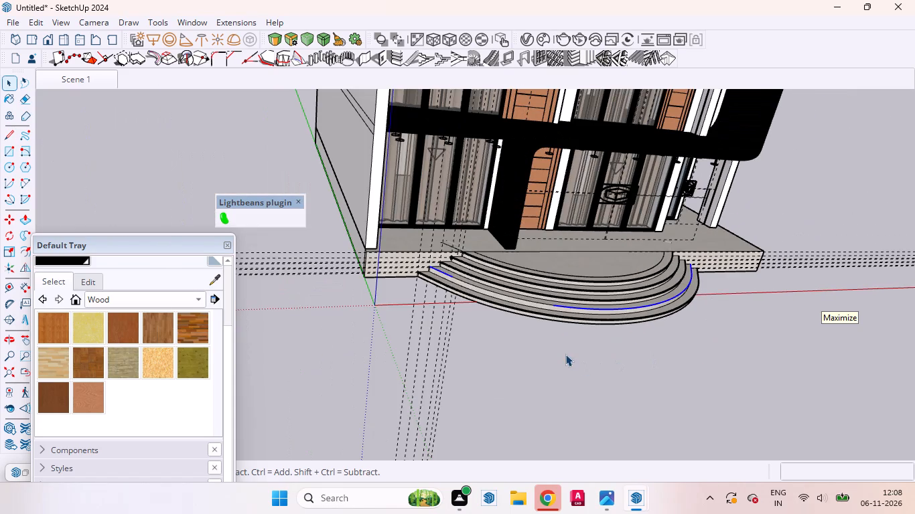
ctrl+scroll(560, 313, up, 10)
ctrl+scroll(560, 310, down, 1)
ctrl+scroll(530, 306, up, 8)
ctrl+scroll(514, 361, down, 1)
ctrl+scroll(516, 364, up, 3)
ctrl+scroll(569, 222, up, 13)
ctrl+drag(319, 213, 418, 248)
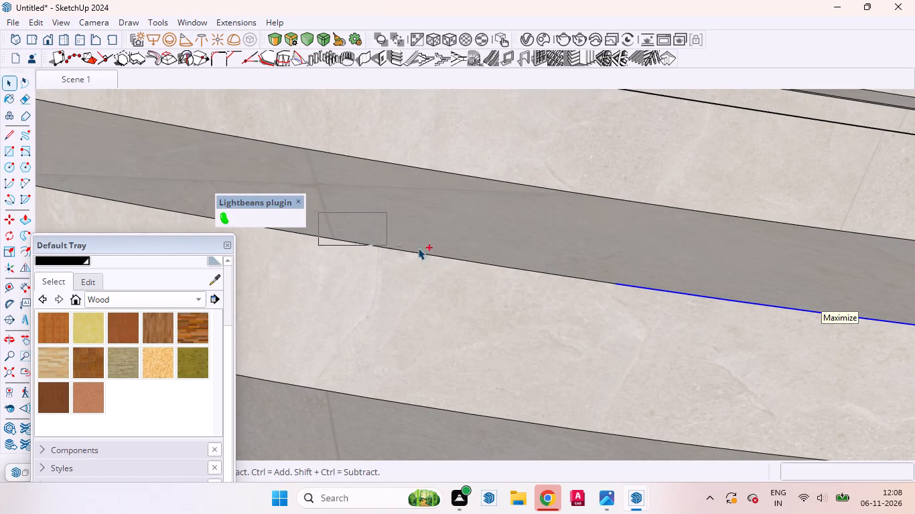
ctrl+drag(418, 248, 652, 314)
ctrl+scroll(774, 318, down, 14)
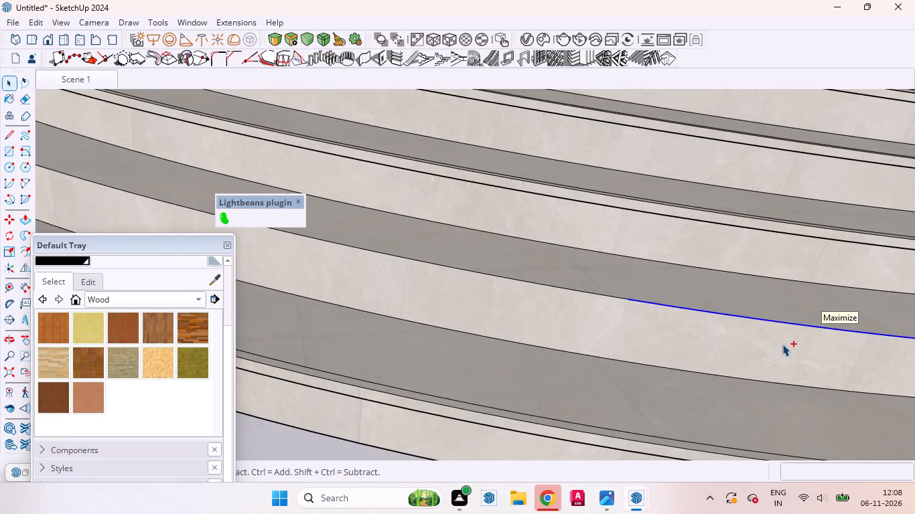
ctrl+scroll(782, 344, down, 2)
ctrl+drag(530, 278, 575, 305)
ctrl+scroll(628, 305, up, 13)
ctrl+drag(385, 252, 435, 279)
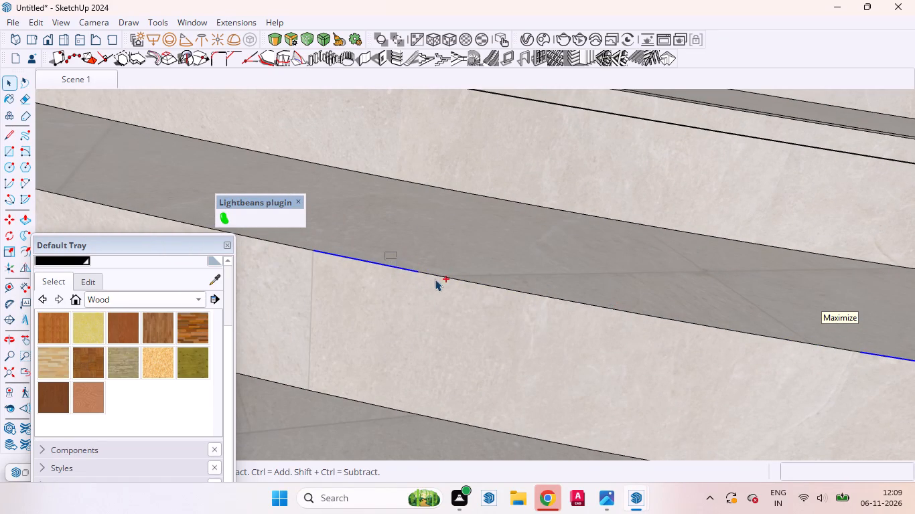
ctrl+drag(435, 279, 756, 367)
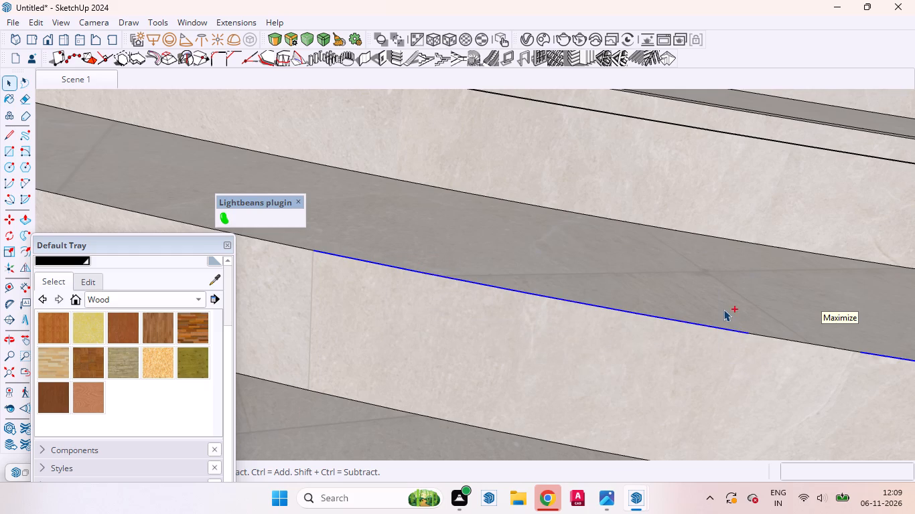
ctrl+drag(755, 333, 901, 390)
ctrl+drag(722, 309, 774, 358)
ctrl+drag(774, 358, 888, 391)
Extend the second-lowest step's upper front edge selection further toward the origin end, filling the gap between selected segments.
ctrl+scroll(870, 386, down, 18)
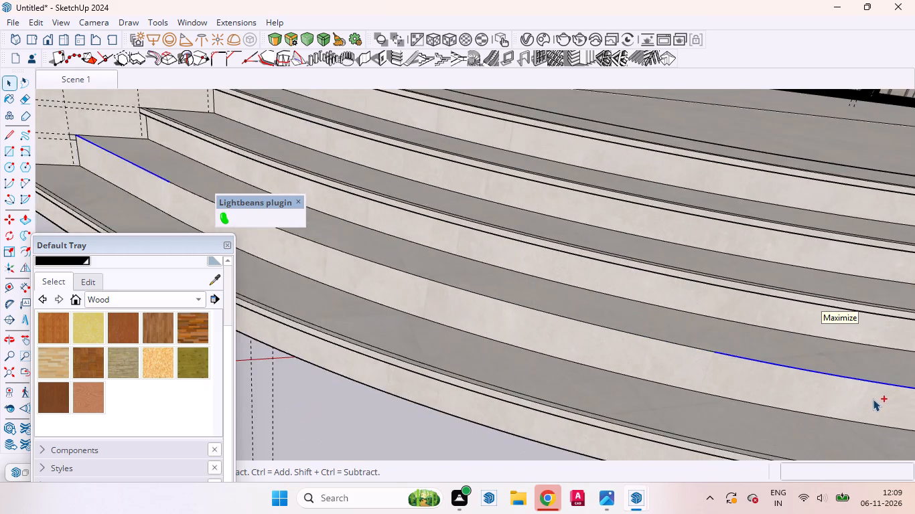
ctrl+scroll(873, 399, down, 3)
ctrl+scroll(683, 363, up, 15)
ctrl+drag(600, 297, 632, 327)
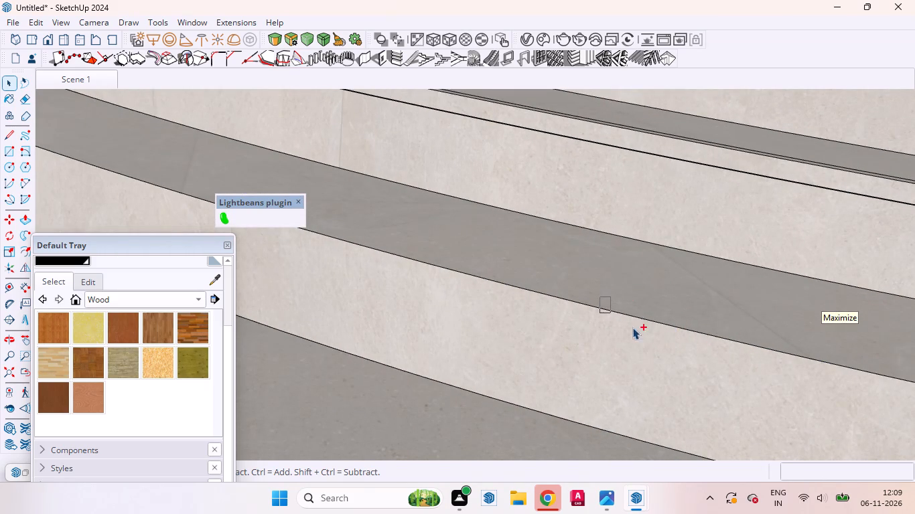
ctrl+drag(632, 327, 841, 395)
ctrl+scroll(594, 348, down, 10)
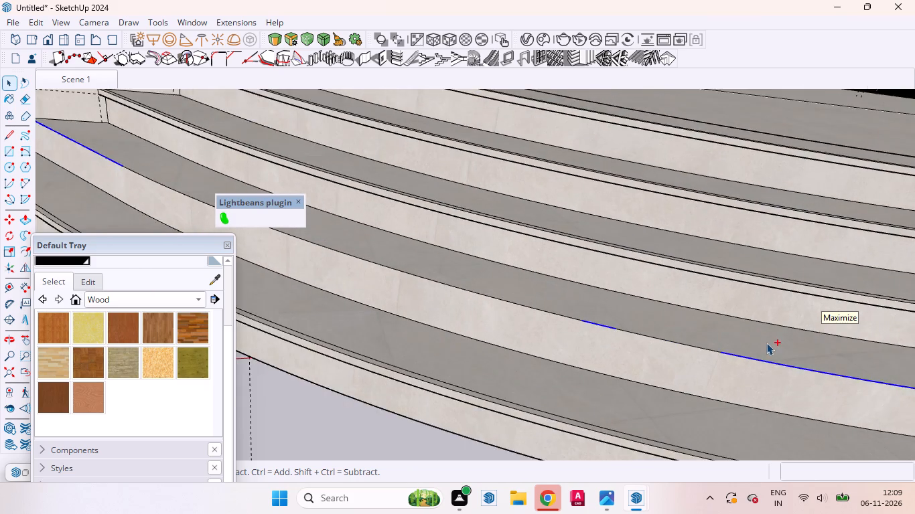
ctrl+scroll(766, 343, up, 2)
ctrl+scroll(766, 343, down, 1)
ctrl+scroll(766, 343, up, 3)
ctrl+drag(526, 304, 626, 367)
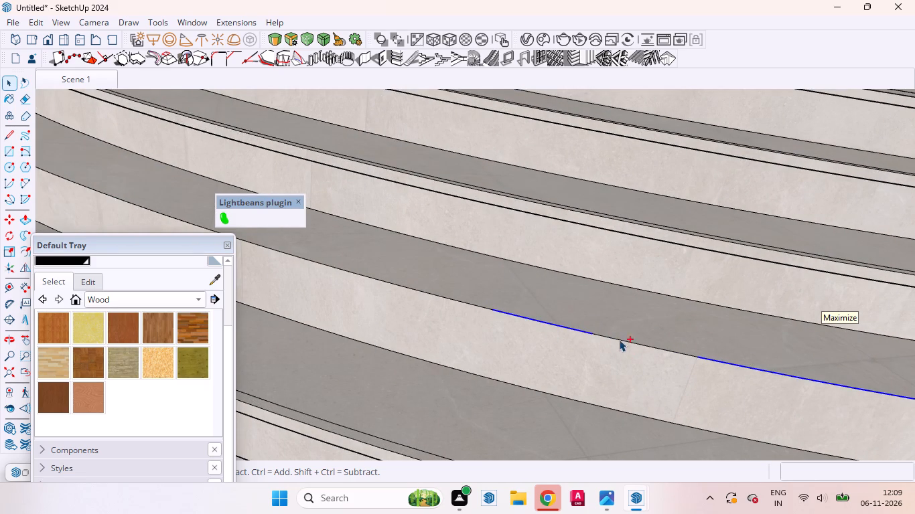
ctrl+drag(593, 319, 697, 381)
ctrl+drag(572, 323, 719, 379)
ctrl+drag(364, 268, 419, 297)
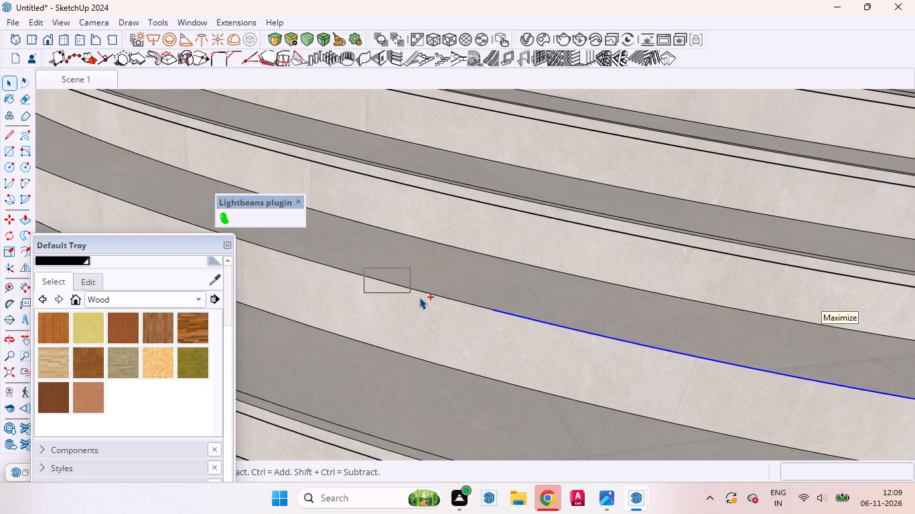
ctrl+drag(419, 297, 513, 330)
Extend the upper front edge selection of the second-lowest step from its end near the model origin toward the middle.
ctrl+scroll(510, 337, down, 2)
ctrl+scroll(562, 357, up, 1)
ctrl+scroll(579, 362, down, 13)
ctrl+middle_drag(493, 353, 707, 452)
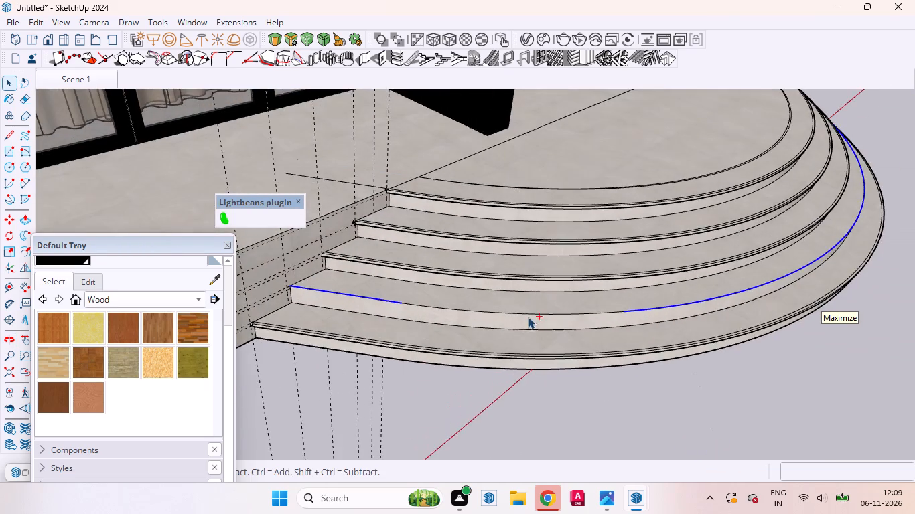
ctrl+scroll(527, 316, up, 15)
ctrl+scroll(520, 321, down, 3)
ctrl+scroll(522, 321, up, 1)
ctrl+scroll(523, 320, down, 3)
ctrl+scroll(279, 301, up, 10)
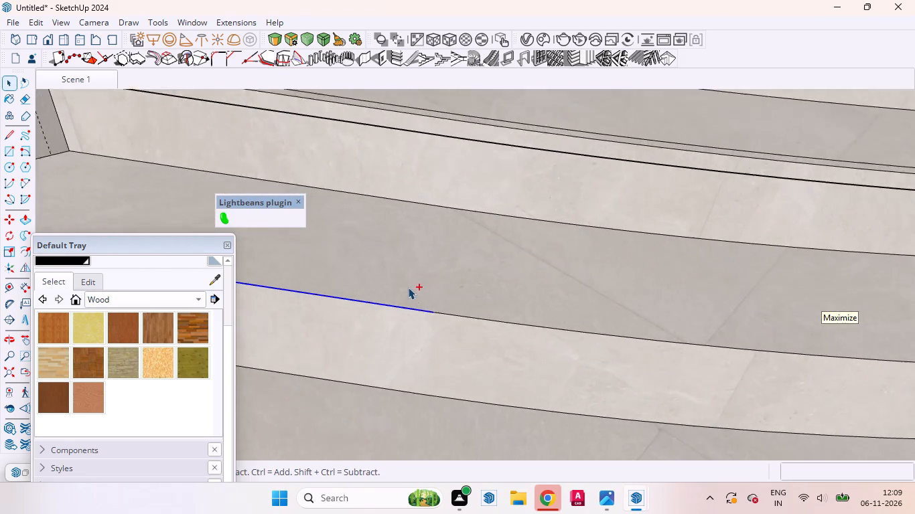
ctrl+scroll(408, 287, up, 2)
ctrl+drag(424, 272, 892, 402)
ctrl+scroll(360, 284, down, 9)
ctrl+scroll(165, 218, up, 2)
ctrl+scroll(295, 263, down, 11)
ctrl+scroll(449, 290, up, 8)
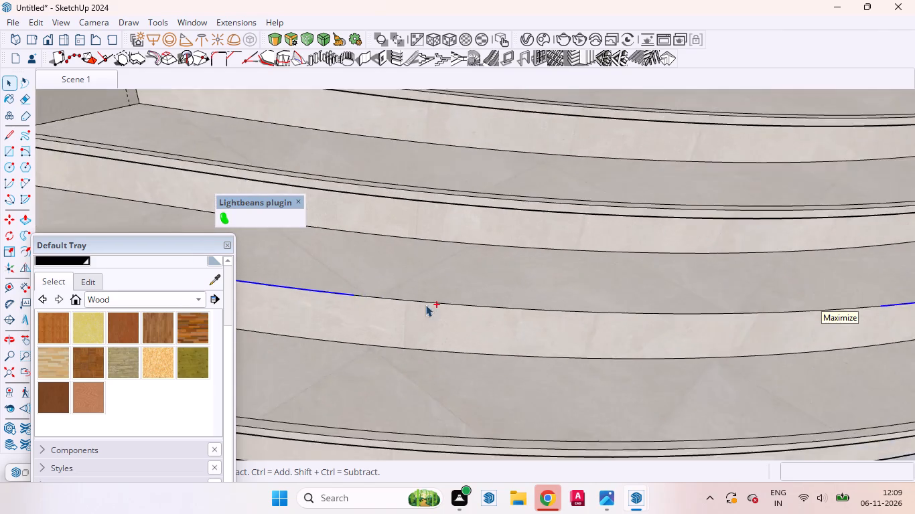
ctrl+scroll(425, 305, up, 3)
ctrl+drag(250, 261, 656, 355)
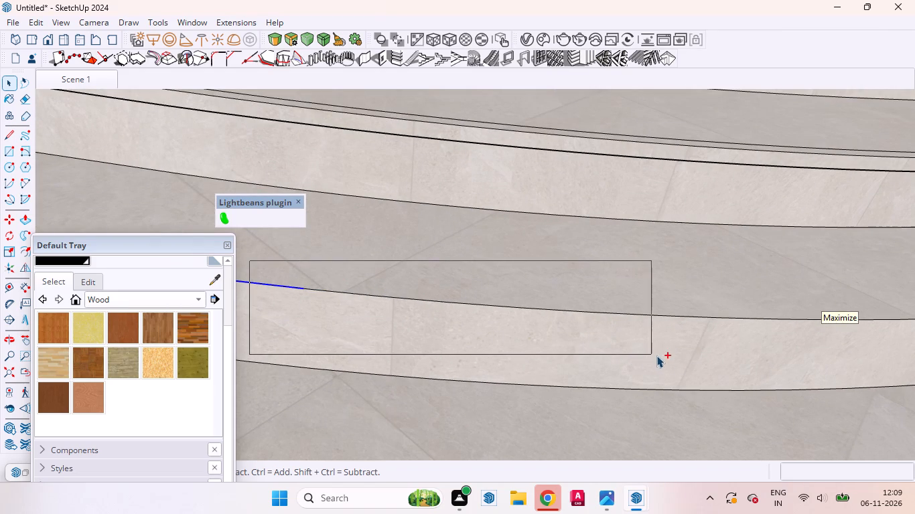
ctrl+drag(656, 355, 742, 356)
Add the last unselected upper front edge segments of the second-lowest step, joining the two selected portions into one continuous path.
ctrl+scroll(453, 321, down, 12)
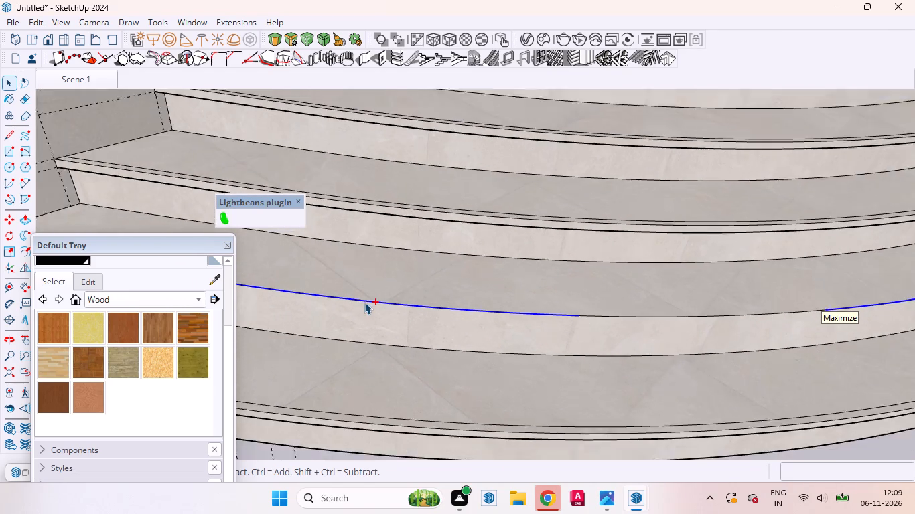
ctrl+scroll(364, 302, down, 2)
ctrl+middle_drag(618, 321, 581, 305)
ctrl+scroll(480, 296, up, 4)
ctrl+drag(479, 296, 615, 329)
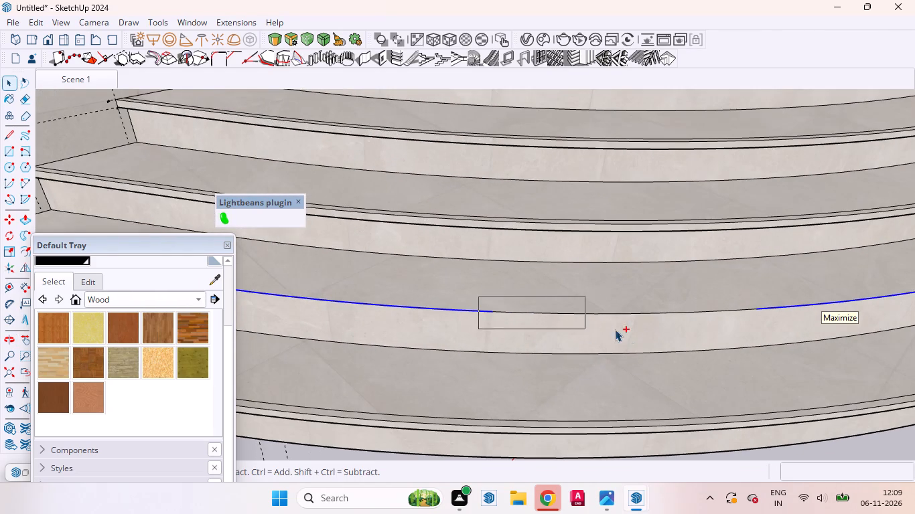
ctrl+drag(615, 329, 763, 332)
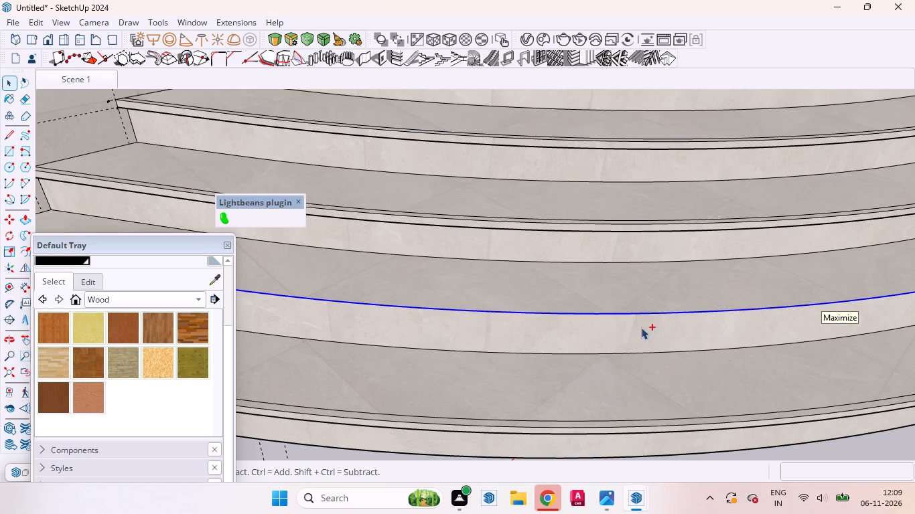
ctrl+scroll(626, 325, down, 17)
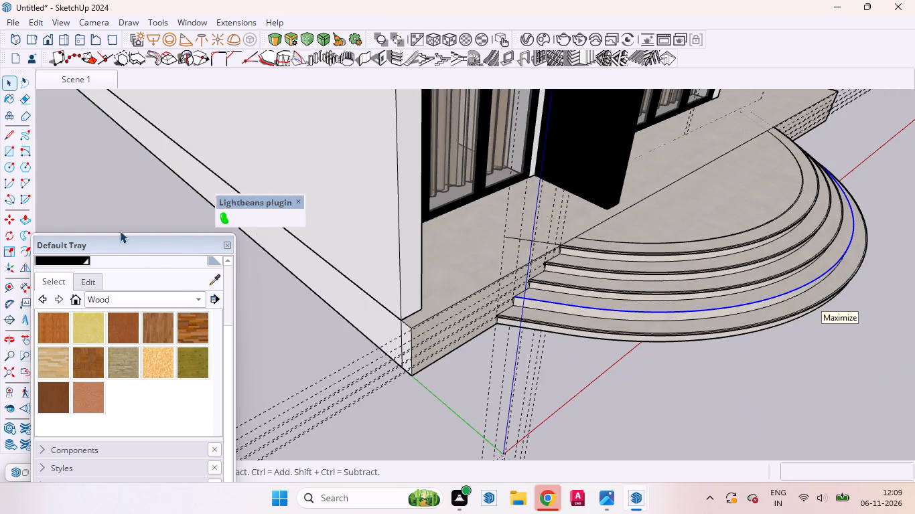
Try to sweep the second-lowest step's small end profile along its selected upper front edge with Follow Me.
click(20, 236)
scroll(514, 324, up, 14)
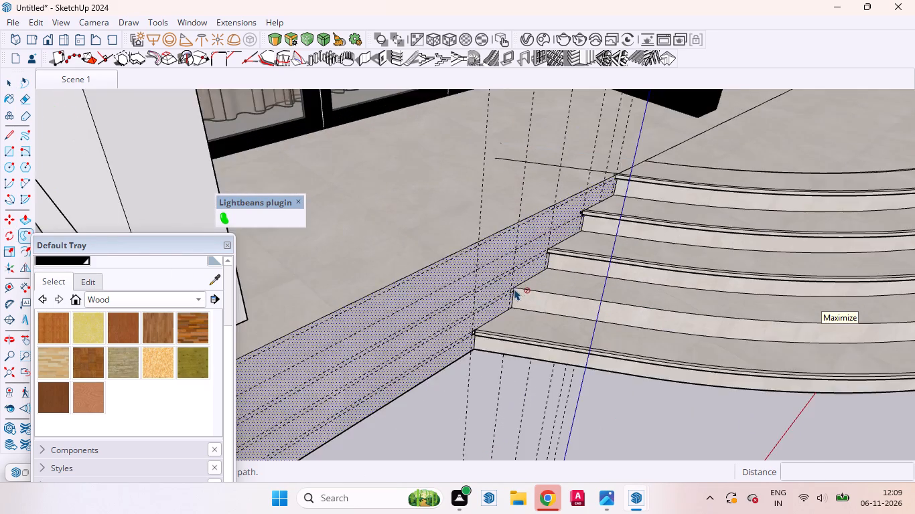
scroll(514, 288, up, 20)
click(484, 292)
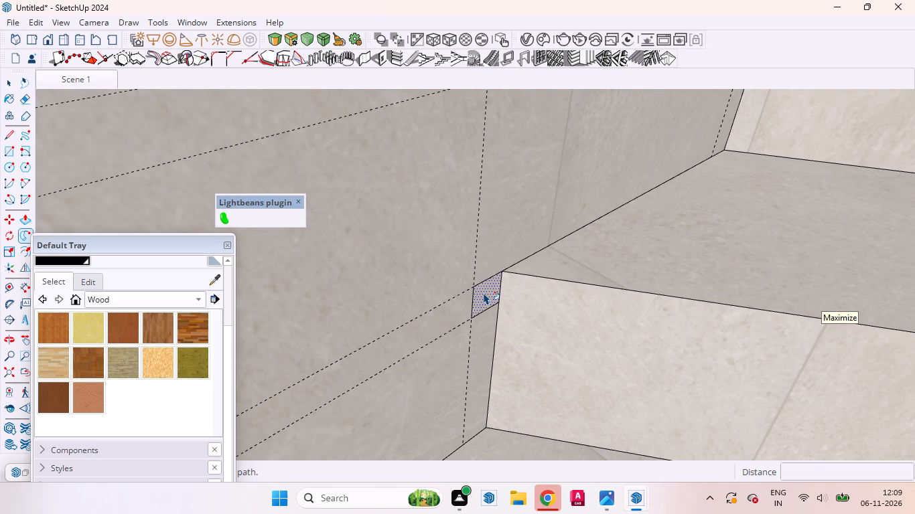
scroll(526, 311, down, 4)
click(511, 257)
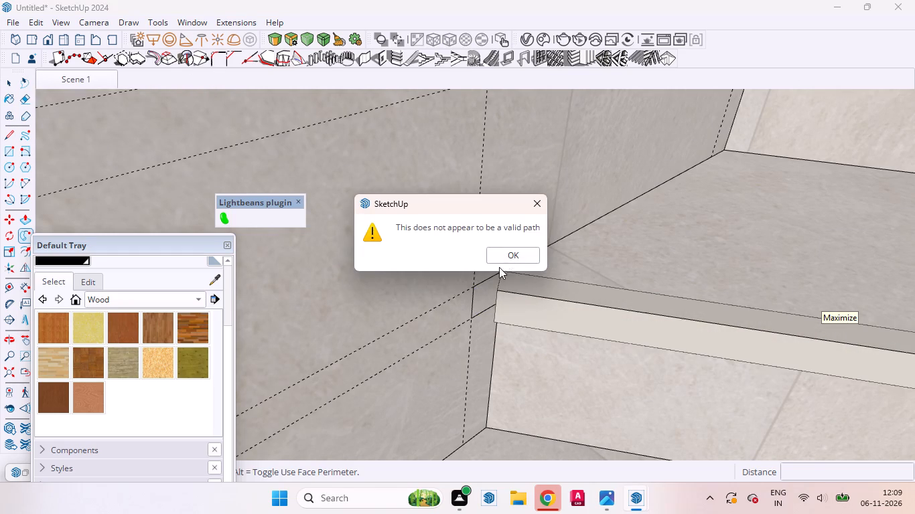
Start a Follow Me sweep of the second-lowest step's end profile, guiding it along the front edge from the end near the model origin.
scroll(439, 291, down, 13)
scroll(460, 296, up, 10)
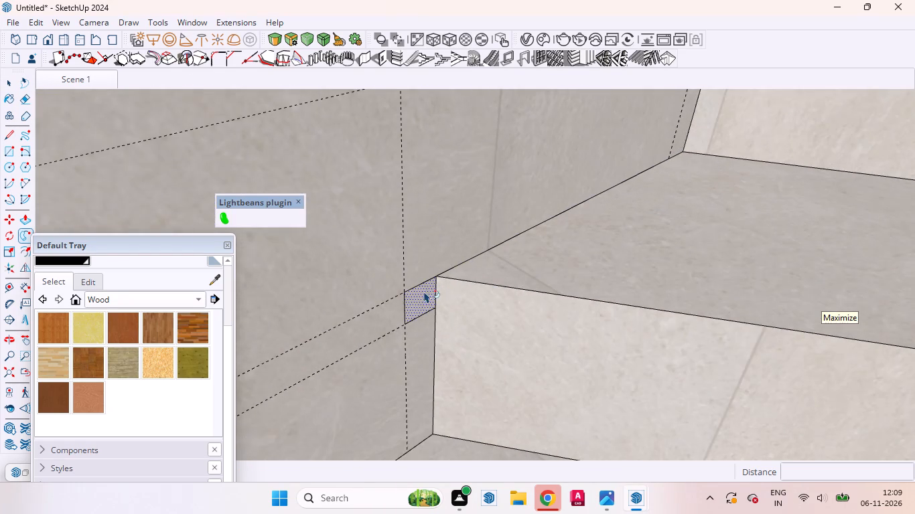
click(424, 296)
scroll(458, 308, down, 1)
scroll(455, 306, up, 1)
scroll(455, 306, down, 20)
scroll(455, 306, down, 2)
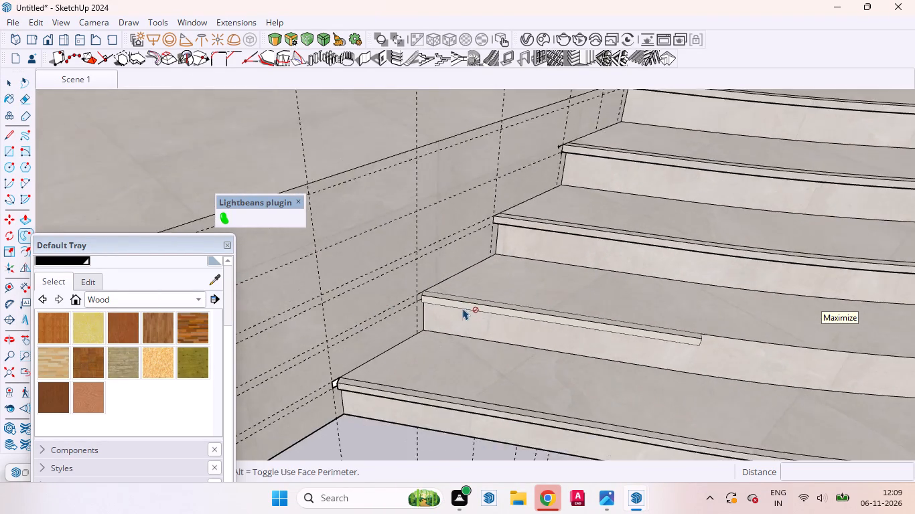
scroll(463, 308, down, 6)
middle_drag(640, 323, 423, 316)
scroll(495, 389, up, 5)
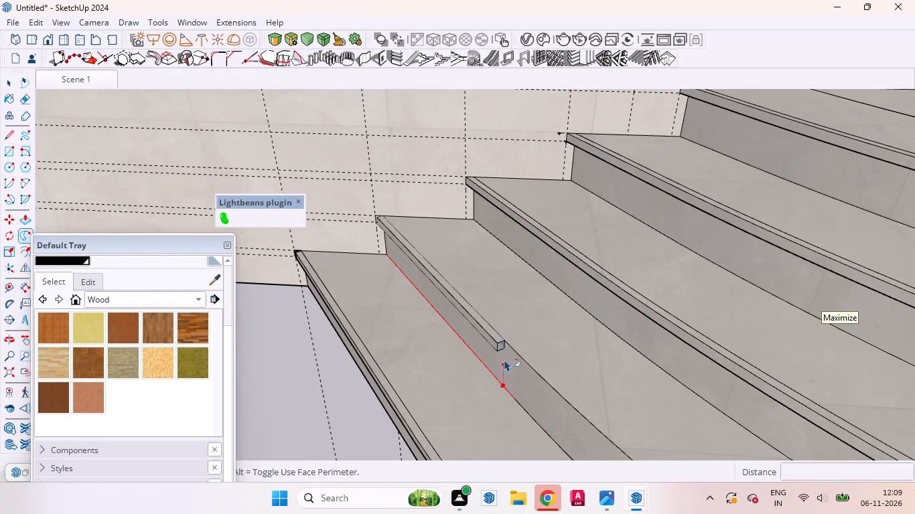
scroll(499, 406, down, 9)
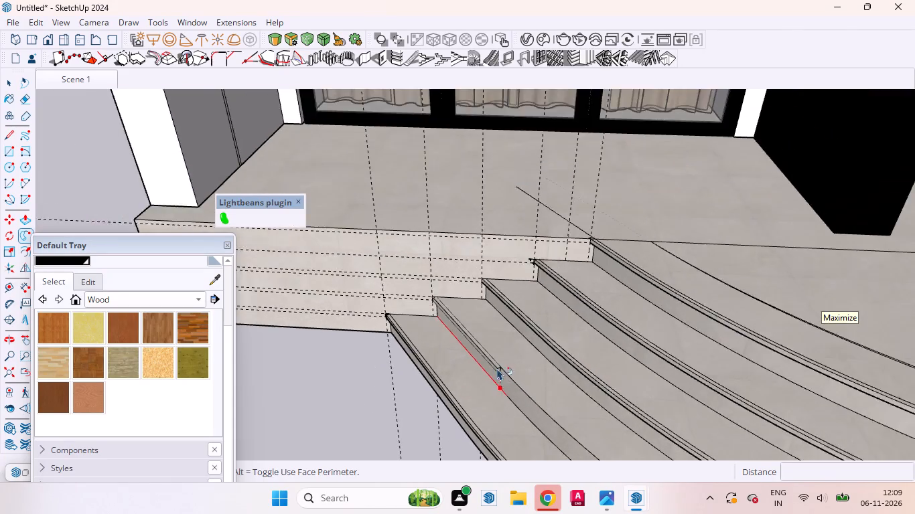
scroll(497, 368, down, 15)
scroll(517, 386, up, 2)
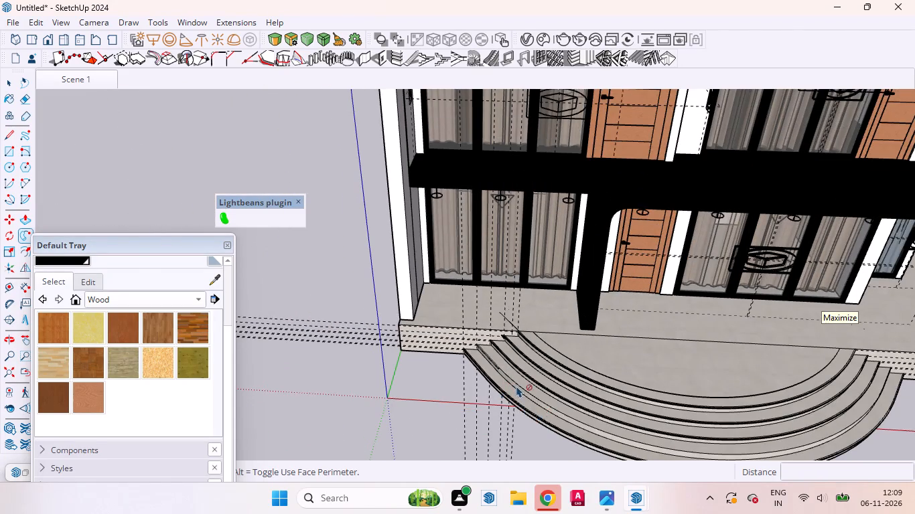
scroll(516, 385, up, 8)
middle_drag(507, 418, 440, 234)
scroll(462, 349, up, 9)
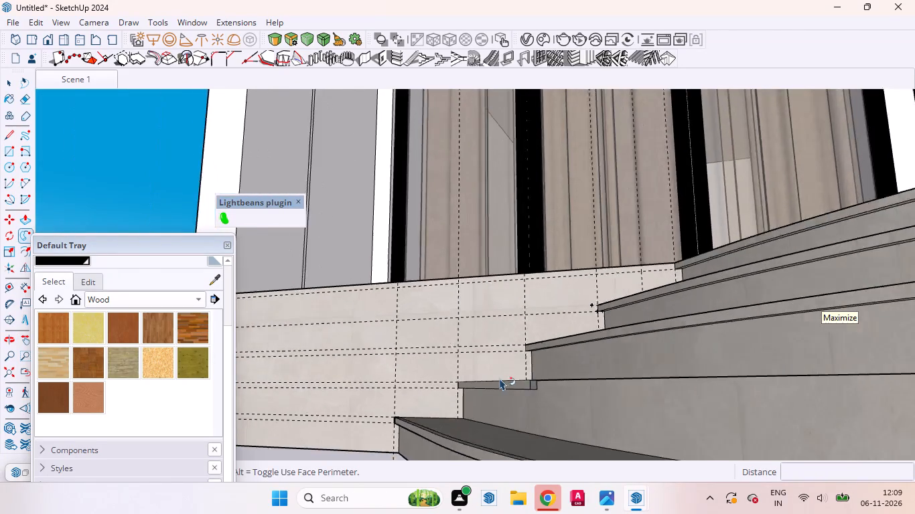
Extend the nosing sweep further along the second-lowest step's upper front edge, away from the wall end near the model origin.
middle_drag(555, 392, 663, 481)
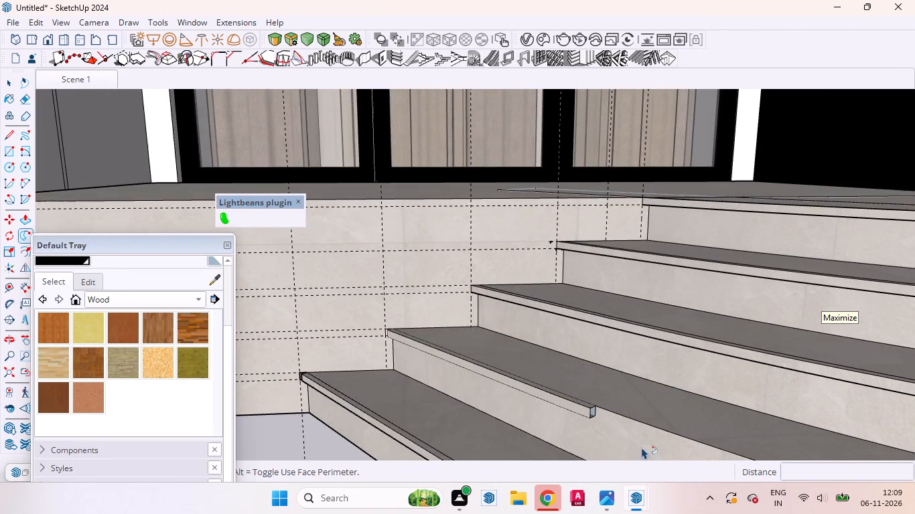
scroll(573, 389, down, 13)
middle_drag(476, 339, 508, 470)
scroll(518, 268, up, 6)
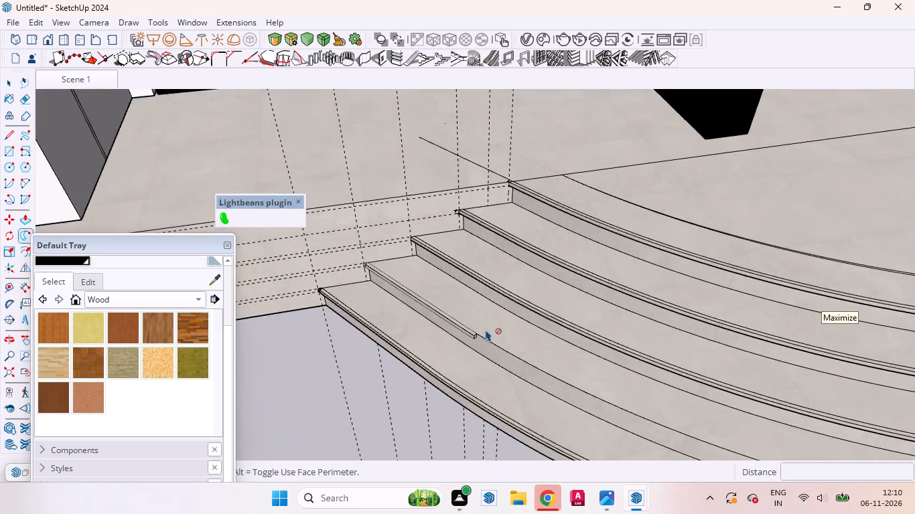
scroll(486, 329, up, 19)
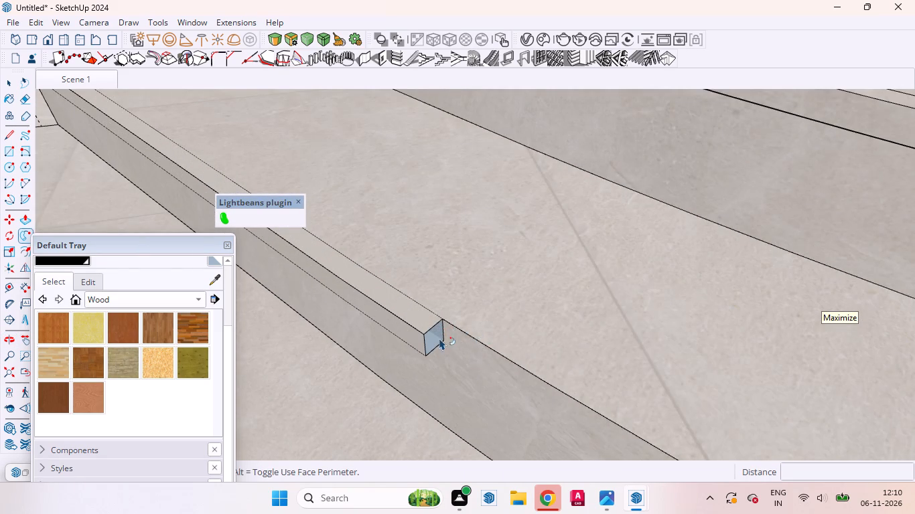
scroll(439, 338, up, 5)
scroll(438, 332, down, 1)
scroll(438, 332, up, 5)
middle_drag(433, 342, 311, 235)
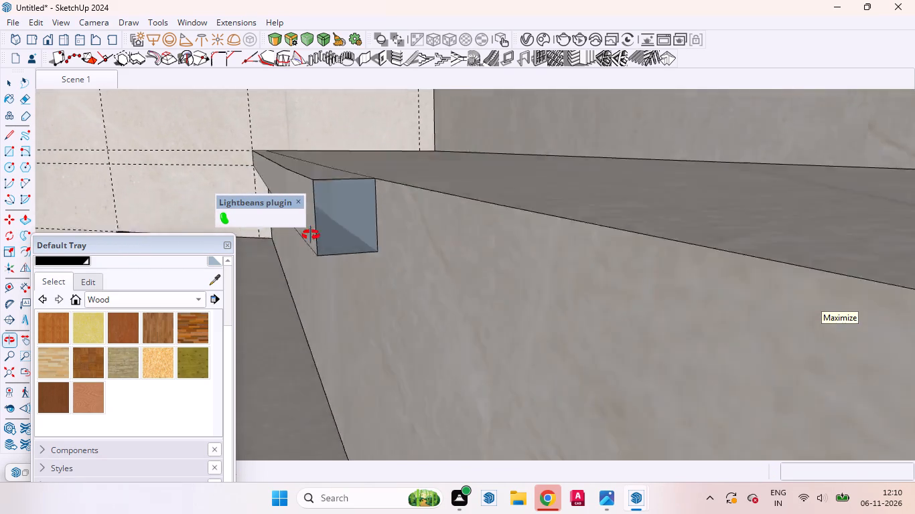
middle_drag(311, 235, 311, 238)
middle_drag(358, 213, 742, 250)
middle_click(742, 250)
scroll(575, 248, down, 4)
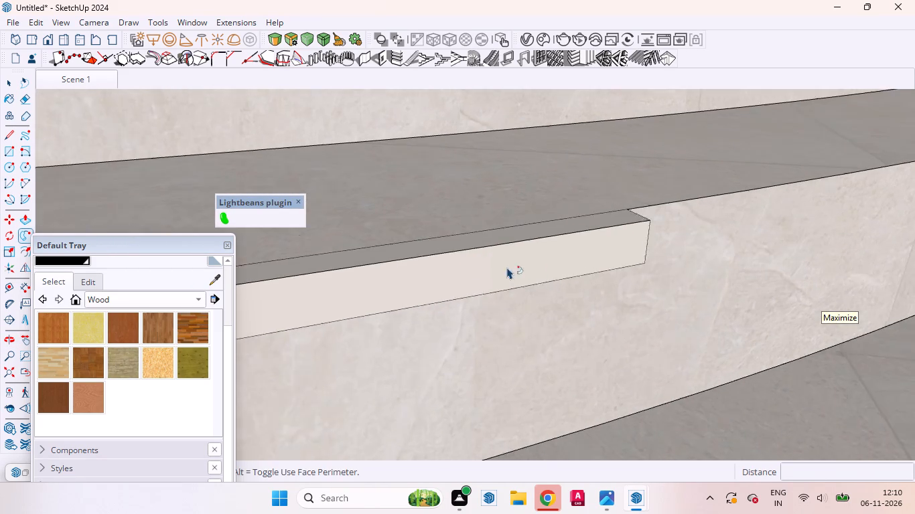
scroll(507, 267, down, 6)
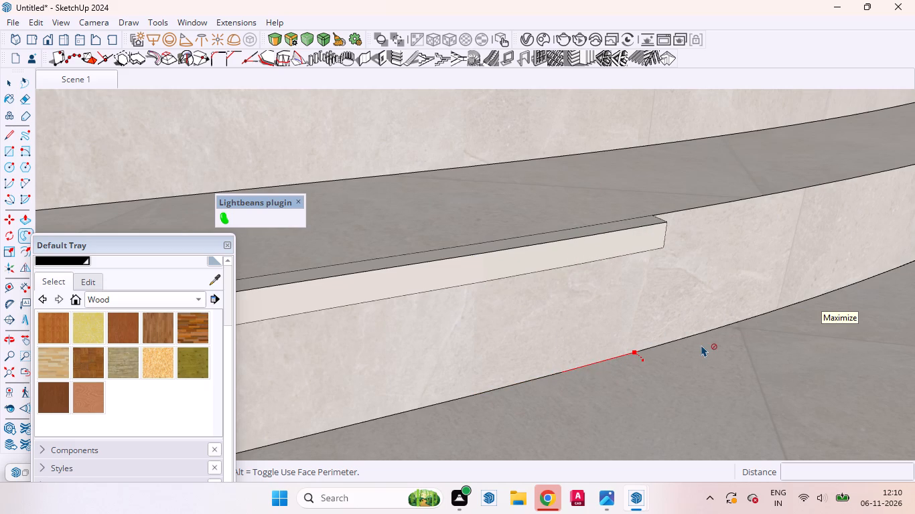
middle_drag(689, 343, 546, 302)
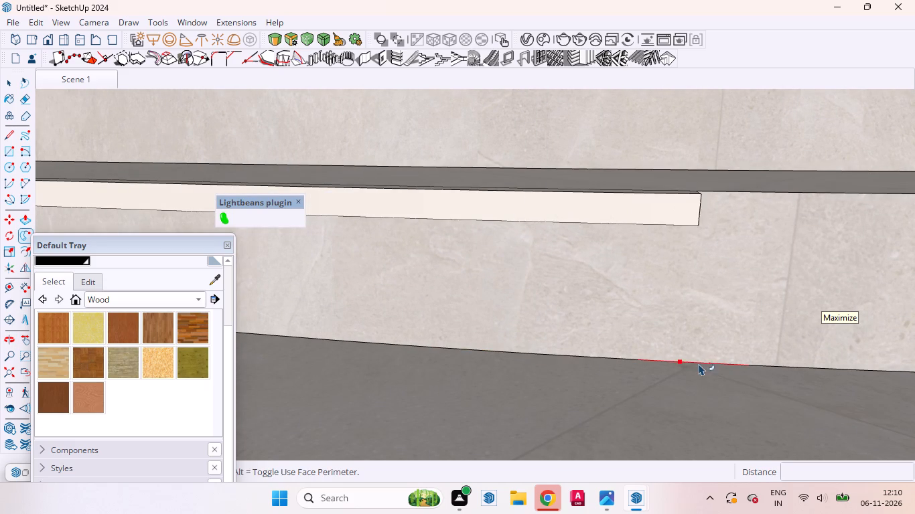
scroll(695, 371, down, 15)
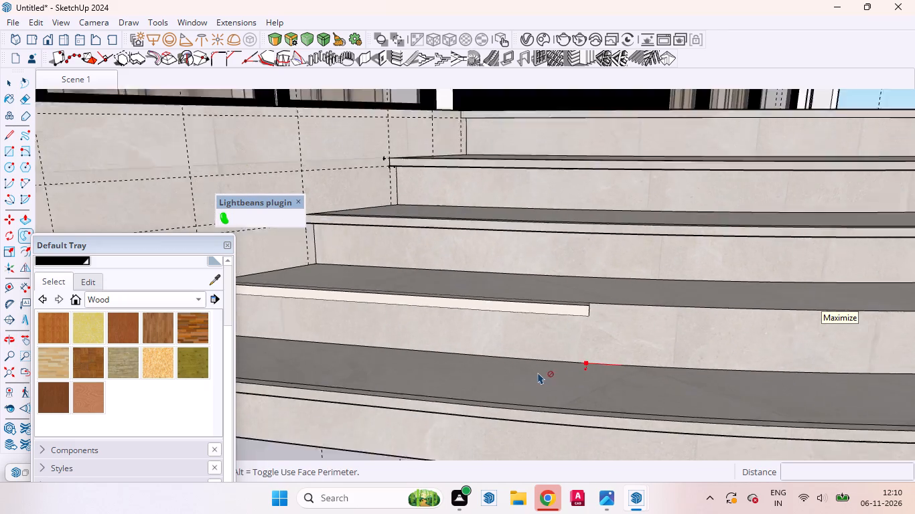
scroll(538, 372, down, 17)
scroll(547, 375, up, 5)
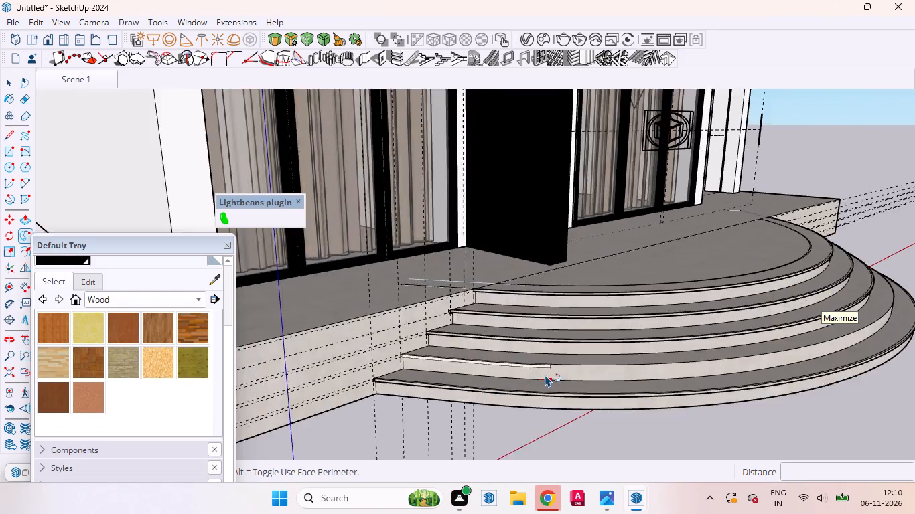
scroll(545, 375, up, 6)
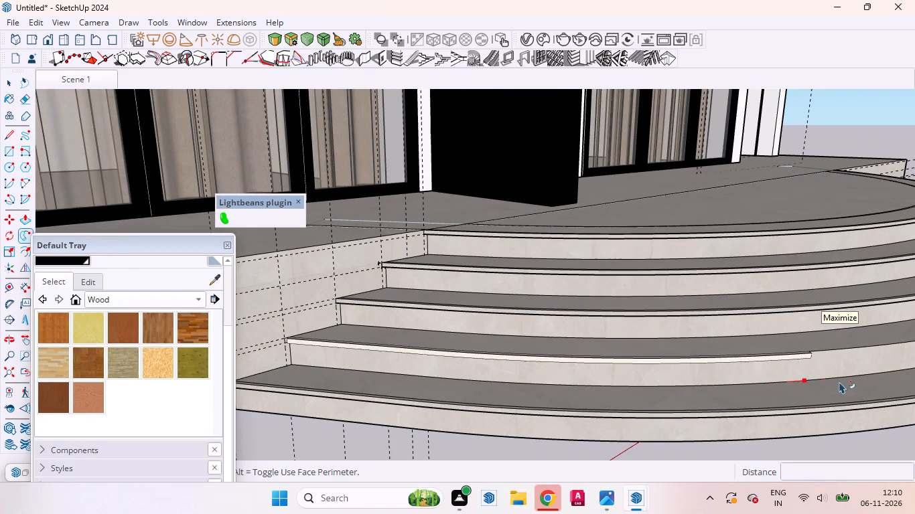
Guide the nosing sweep around the curved front of the second-lowest step, following its upper edge toward the middle.
middle_drag(835, 380, 663, 389)
scroll(663, 381, up, 1)
scroll(660, 335, down, 11)
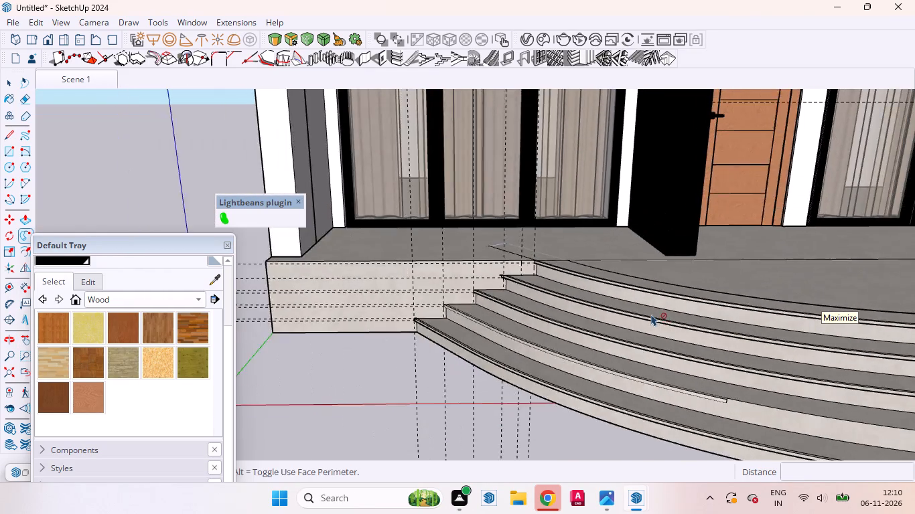
scroll(651, 314, down, 2)
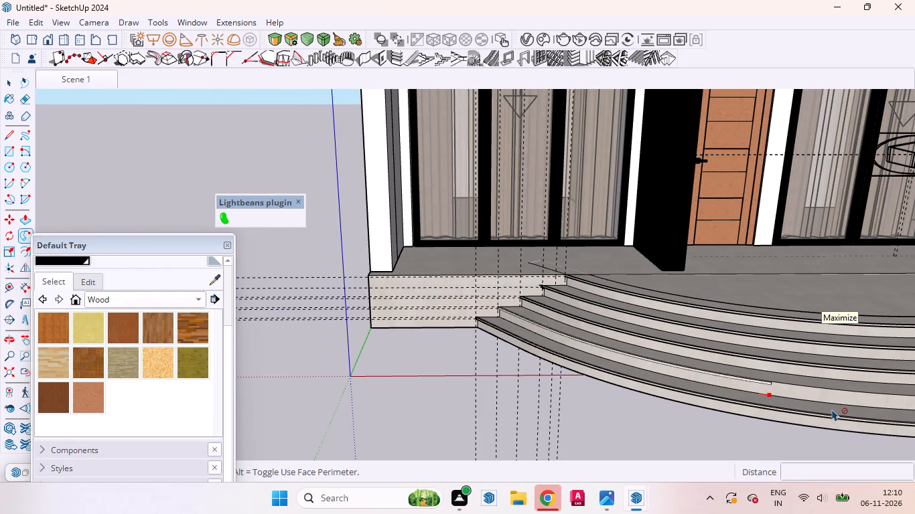
scroll(797, 406, up, 19)
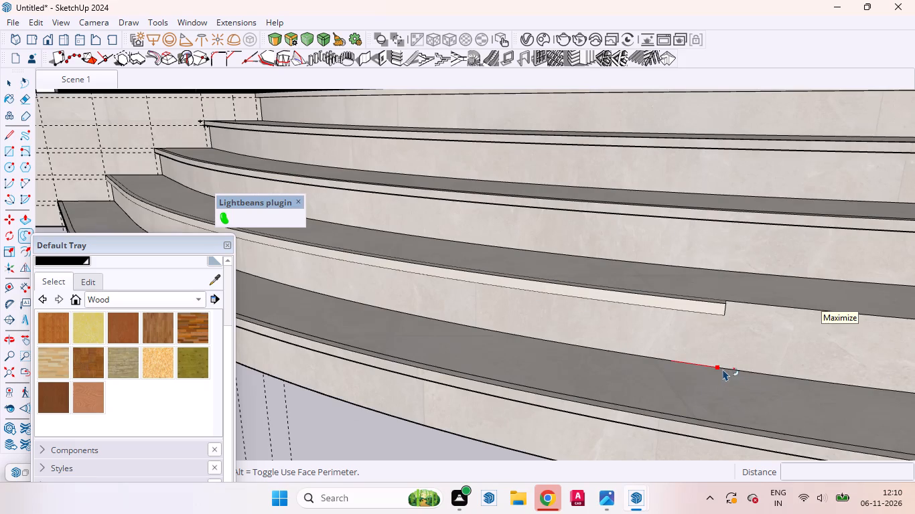
middle_drag(827, 392, 806, 392)
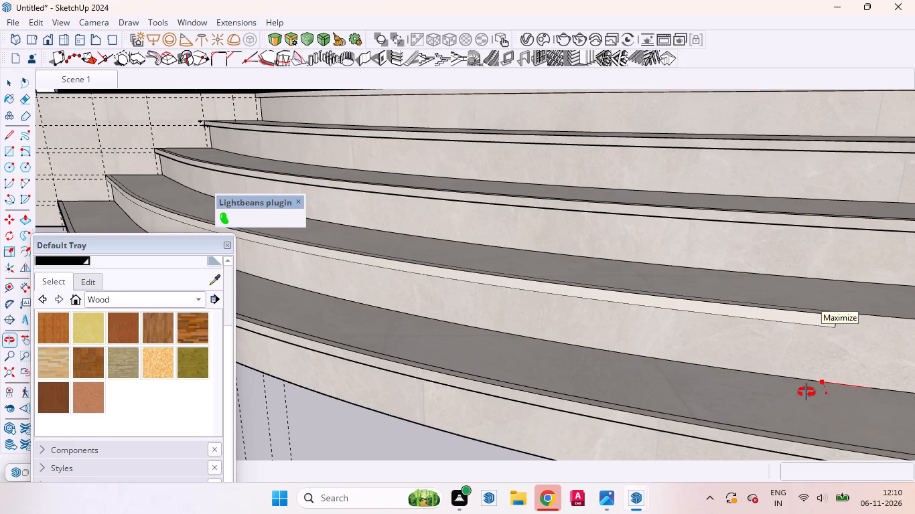
middle_drag(806, 392, 731, 382)
scroll(705, 338, down, 14)
scroll(663, 313, up, 1)
scroll(656, 307, down, 4)
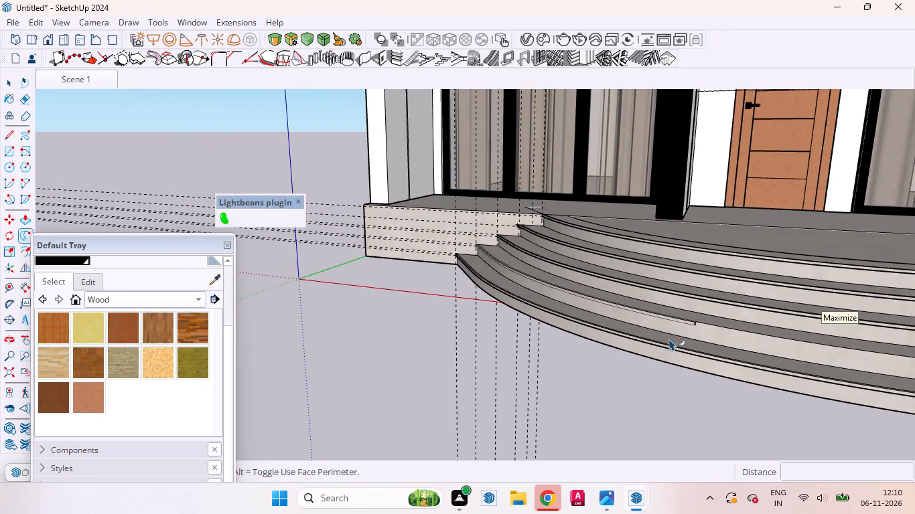
scroll(802, 373, up, 15)
middle_drag(831, 369, 713, 357)
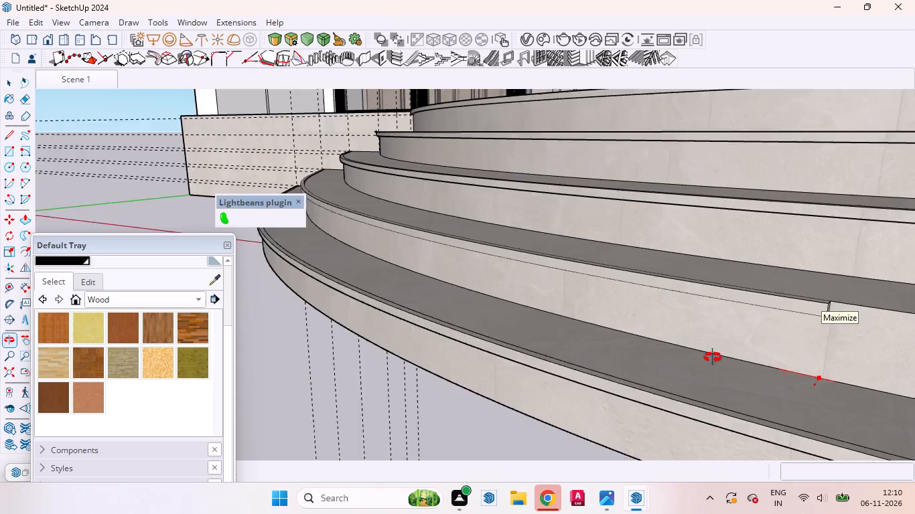
middle_drag(713, 357, 704, 357)
Continue guiding the Follow Me nosing sweep along the second-lowest step's curved front edge, away from the model origin.
scroll(704, 345, down, 20)
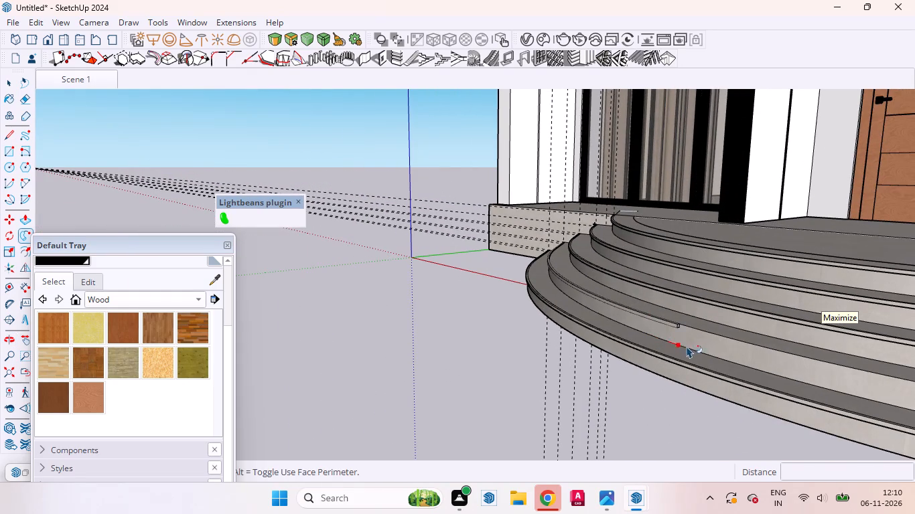
middle_drag(805, 388, 733, 373)
scroll(705, 315, up, 2)
scroll(705, 315, down, 2)
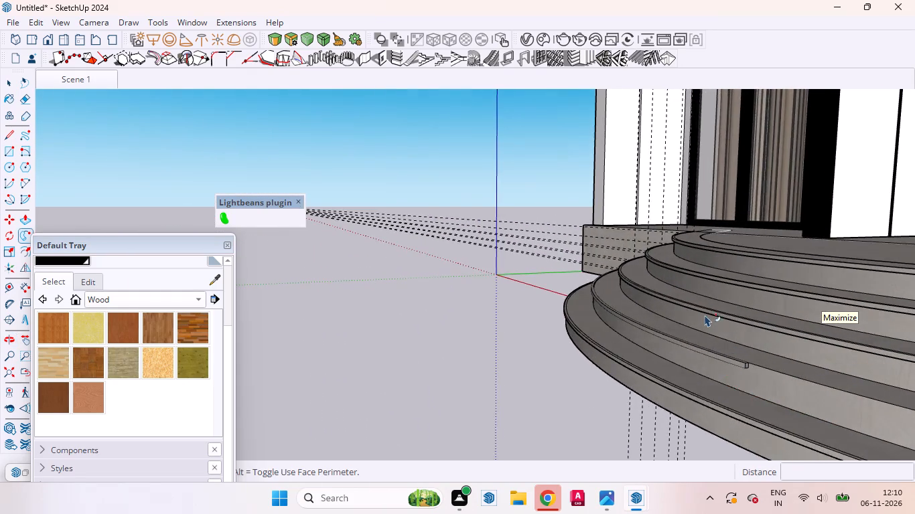
scroll(705, 315, down, 5)
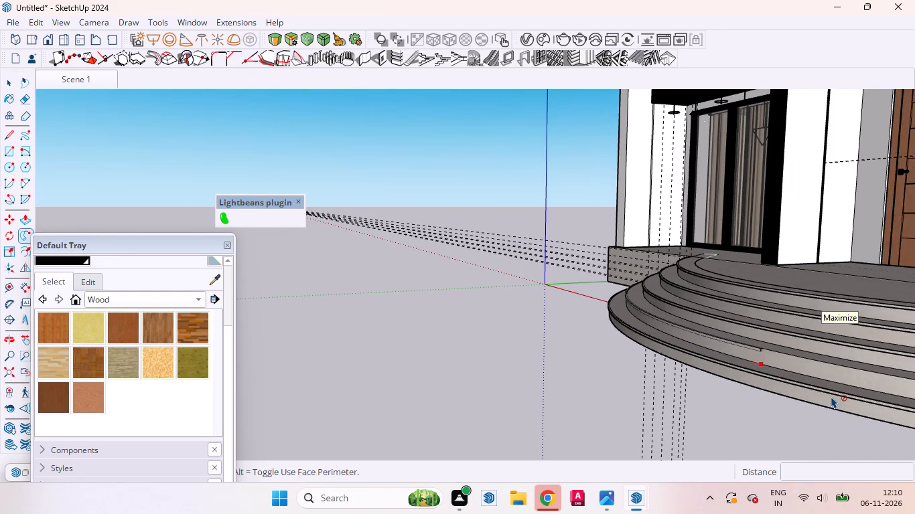
scroll(790, 383, up, 14)
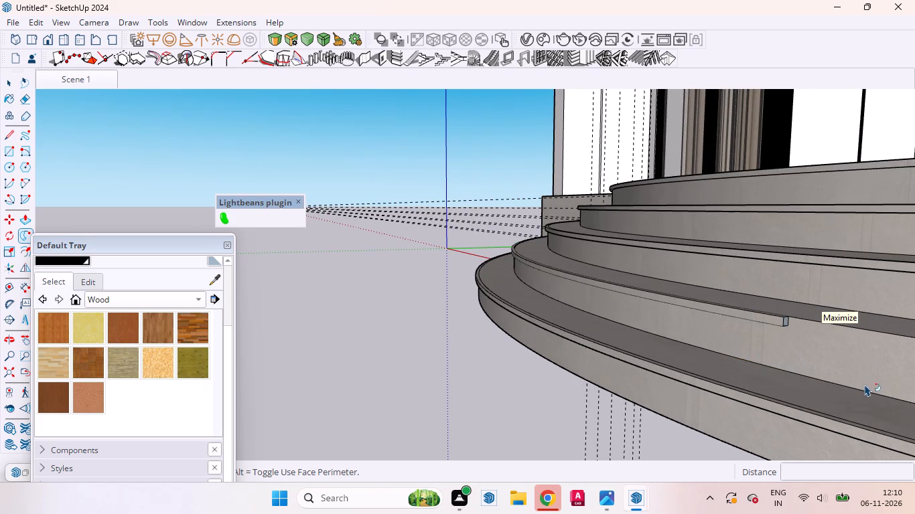
middle_drag(830, 384, 748, 388)
scroll(760, 360, down, 18)
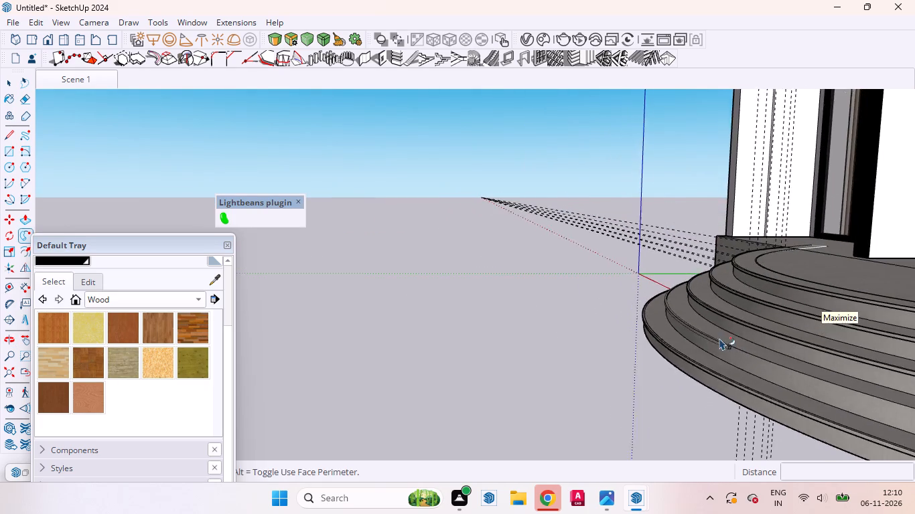
scroll(719, 338, down, 3)
scroll(732, 351, up, 8)
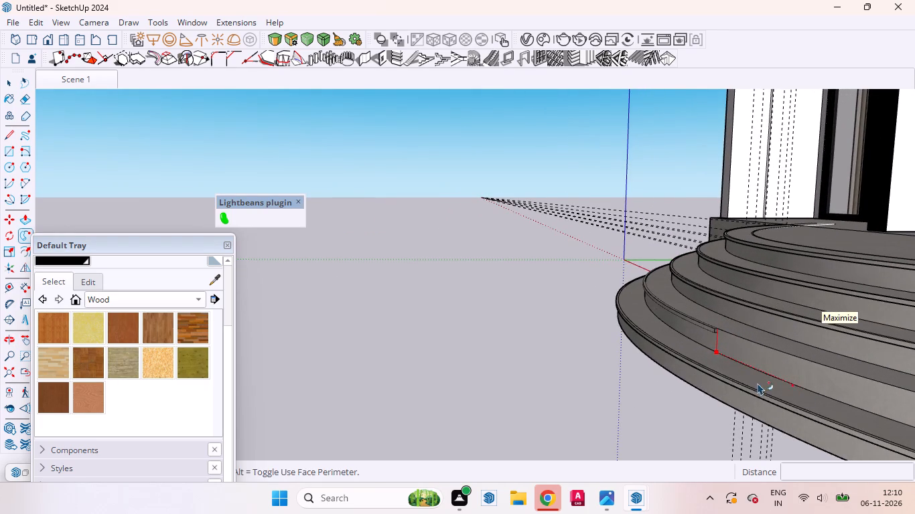
scroll(755, 383, up, 16)
middle_drag(675, 321, 845, 379)
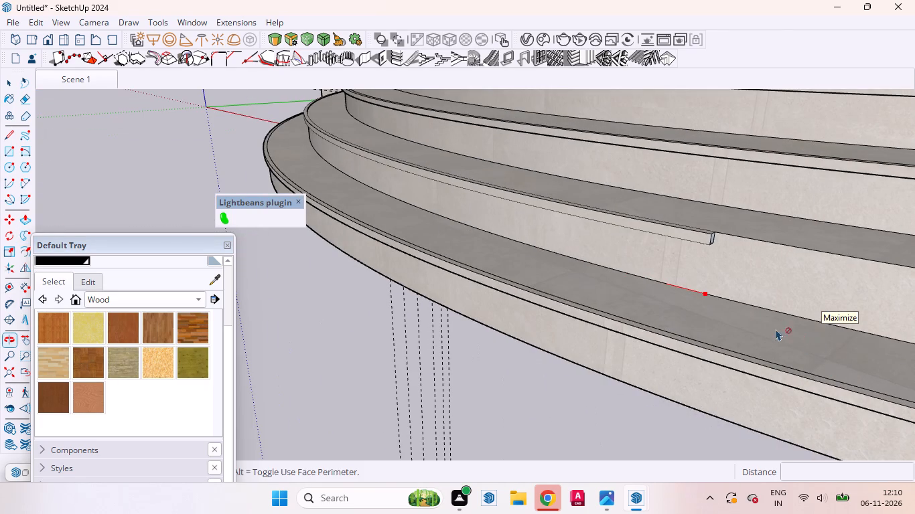
Guide the nosing sweep past the middle of the second-lowest step's curve toward its far end.
scroll(668, 313, down, 11)
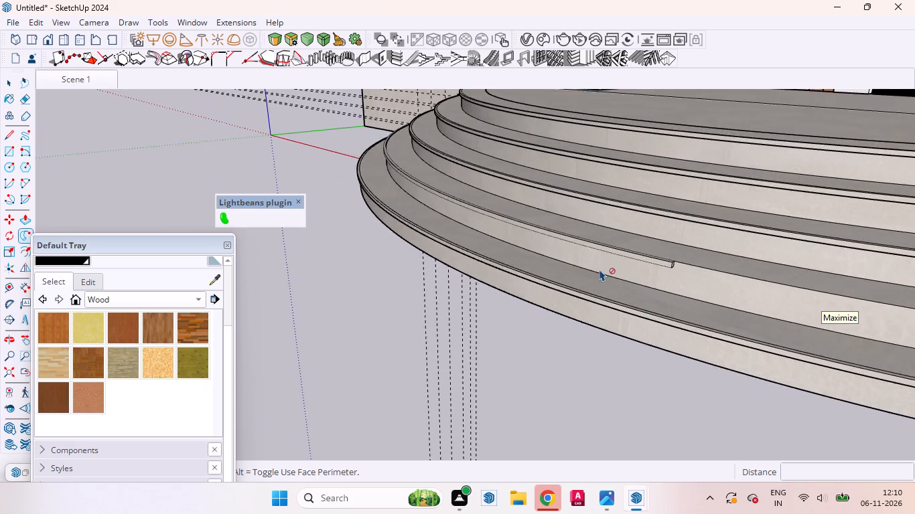
scroll(600, 269, down, 3)
middle_drag(604, 295, 672, 461)
scroll(589, 315, down, 10)
scroll(593, 309, up, 2)
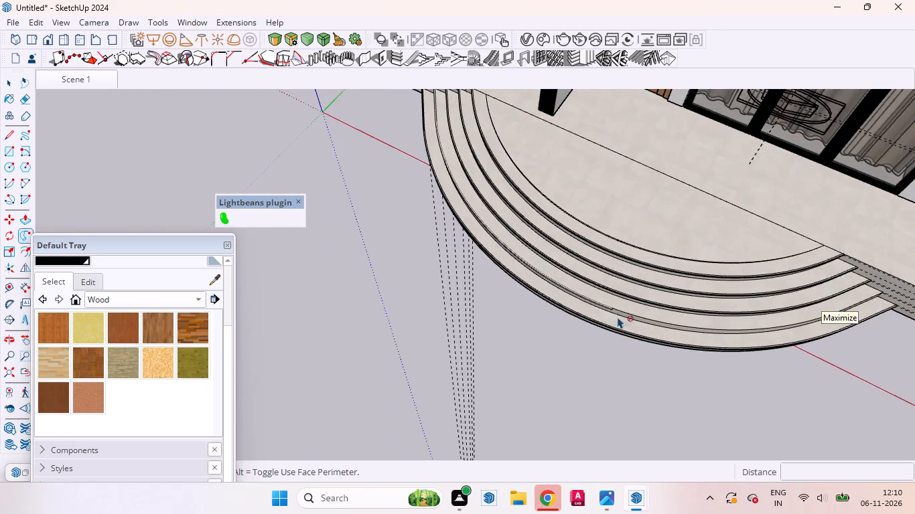
scroll(618, 317, up, 6)
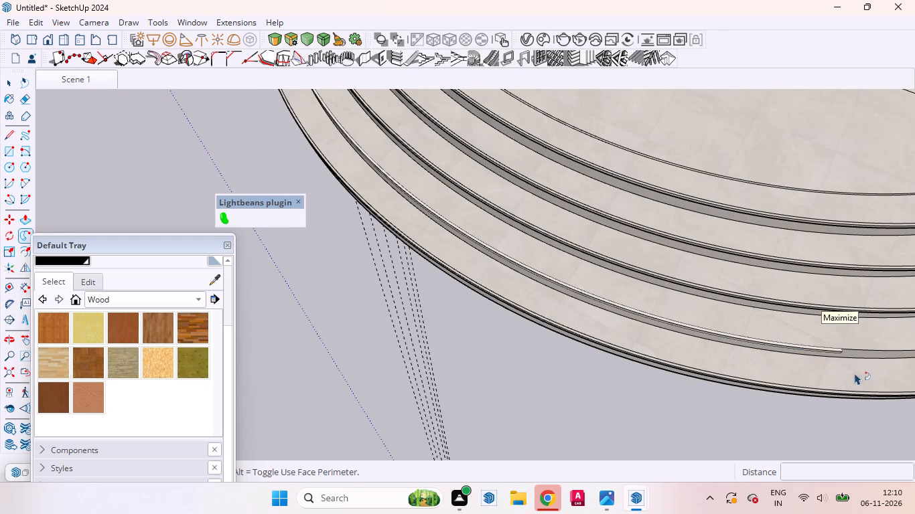
middle_drag(849, 373, 693, 265)
scroll(693, 264, down, 12)
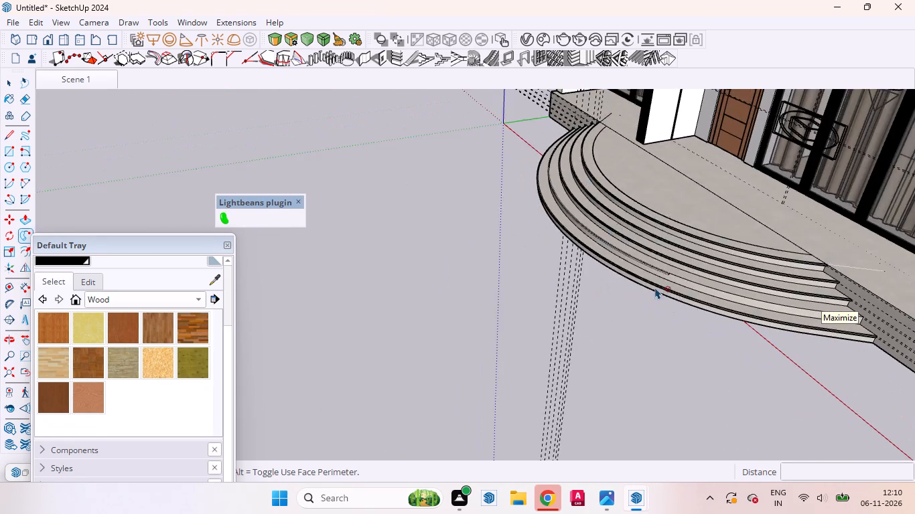
scroll(685, 298, up, 19)
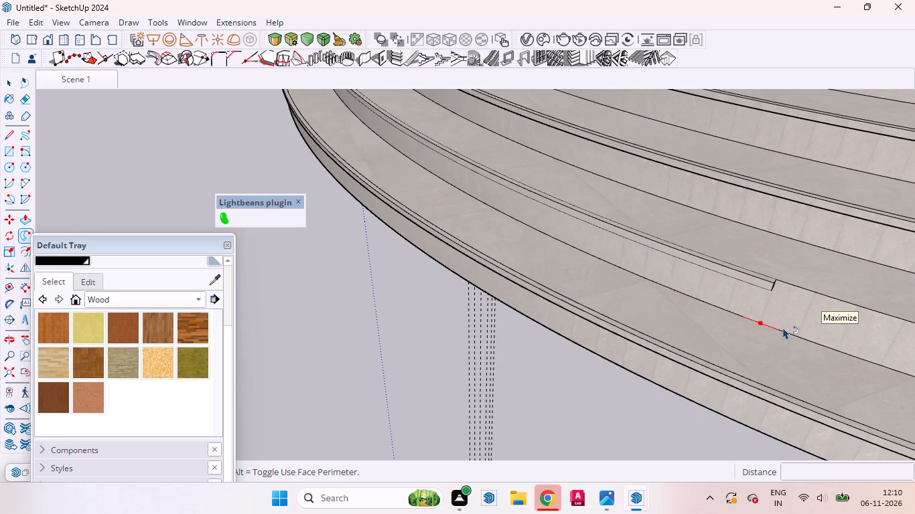
middle_drag(847, 362, 855, 412)
scroll(845, 407, up, 1)
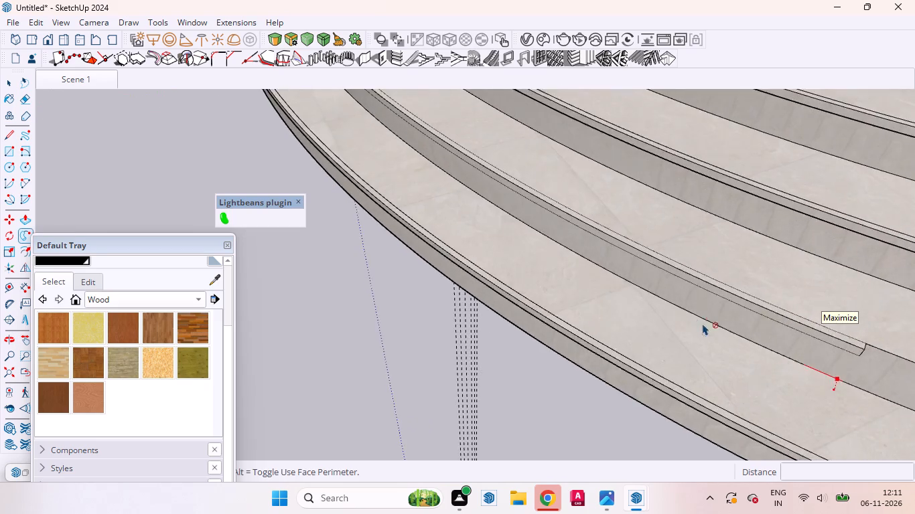
scroll(696, 319, down, 15)
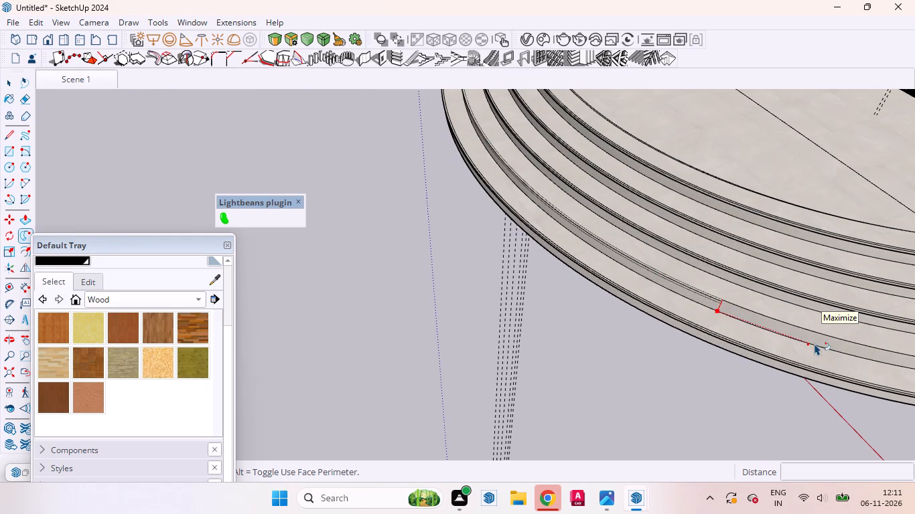
scroll(717, 323, up, 15)
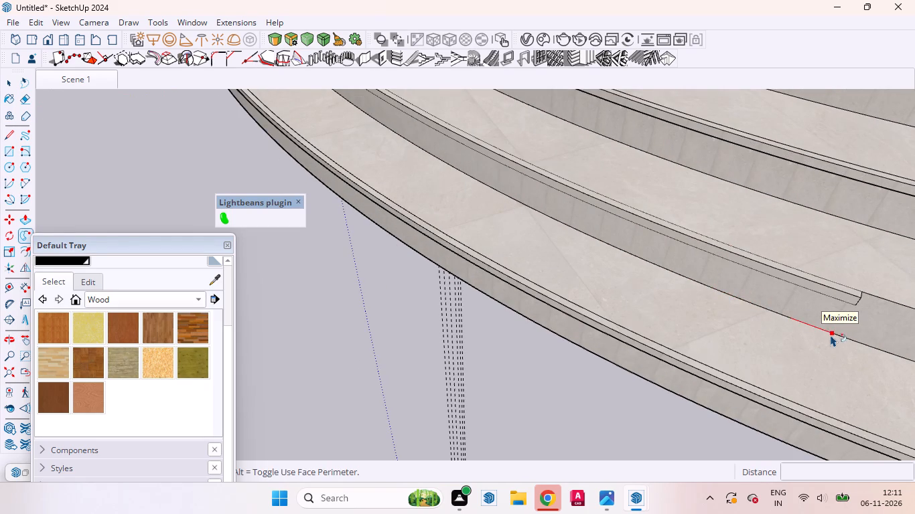
scroll(863, 348, down, 15)
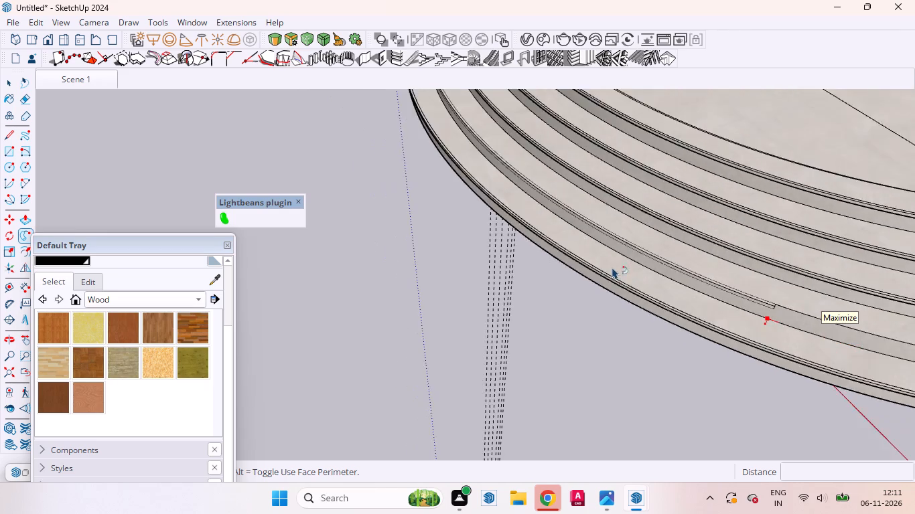
Finish the Follow Me nosing sweep at the second-lowest step's far end, where the curve meets the platform's front wall.
scroll(612, 267, down, 13)
scroll(696, 293, up, 13)
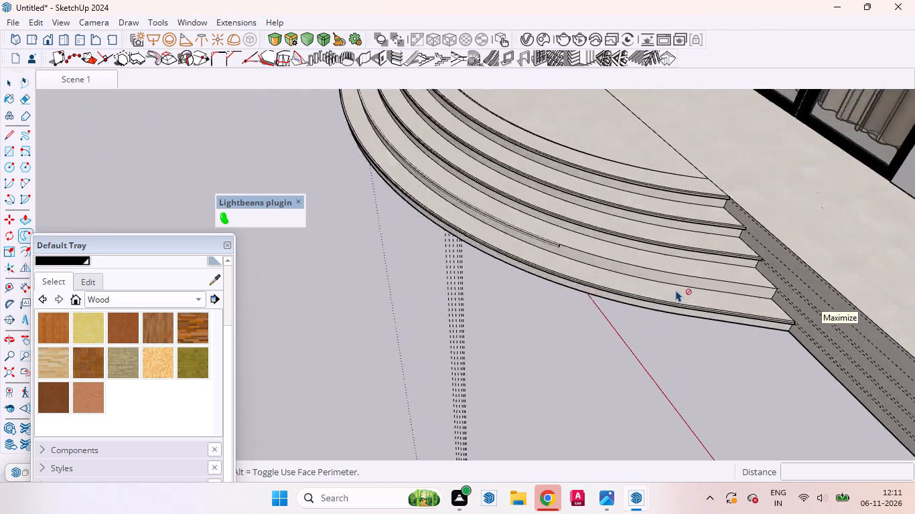
scroll(676, 290, up, 2)
scroll(541, 258, up, 4)
scroll(484, 208, up, 9)
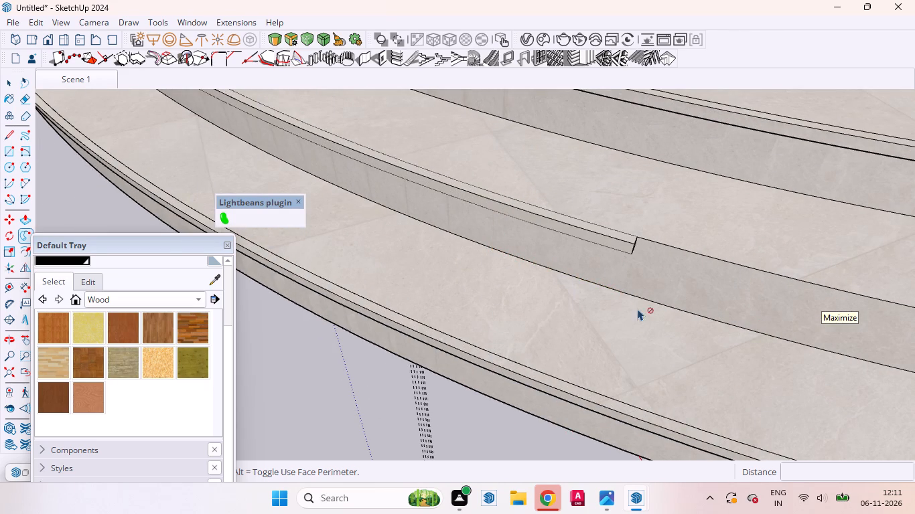
middle_drag(638, 309, 562, 280)
scroll(571, 254, down, 13)
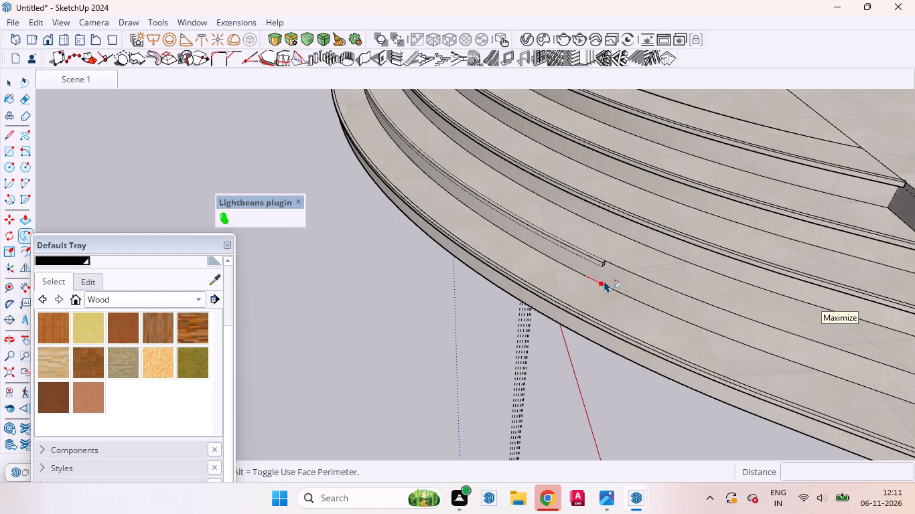
middle_drag(723, 340, 675, 305)
scroll(675, 260, down, 3)
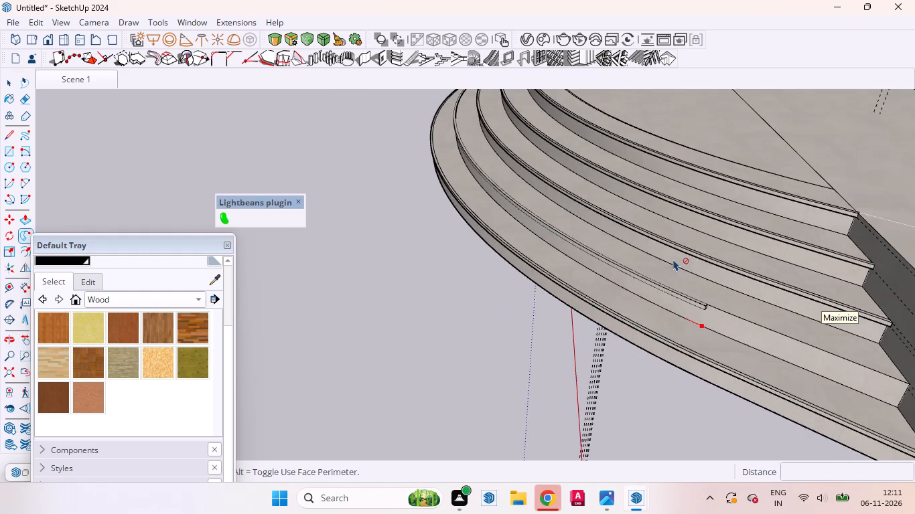
scroll(673, 259, down, 4)
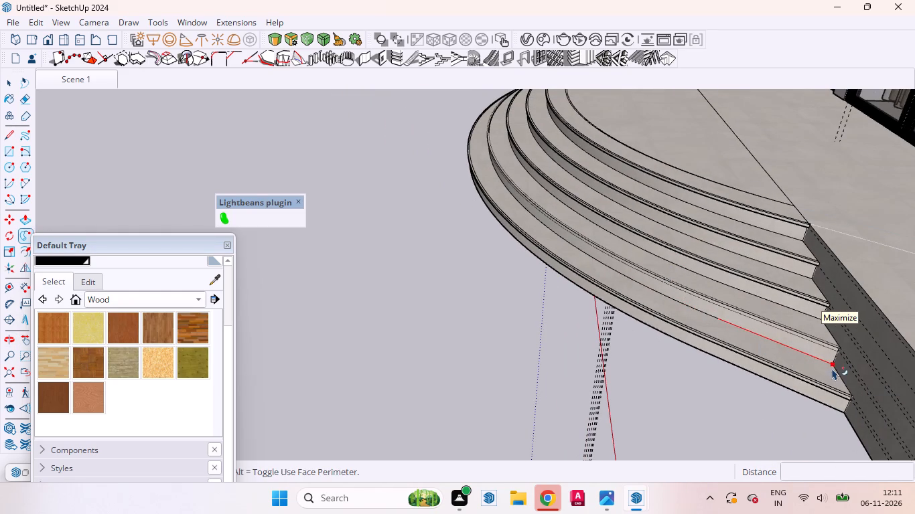
click(836, 369)
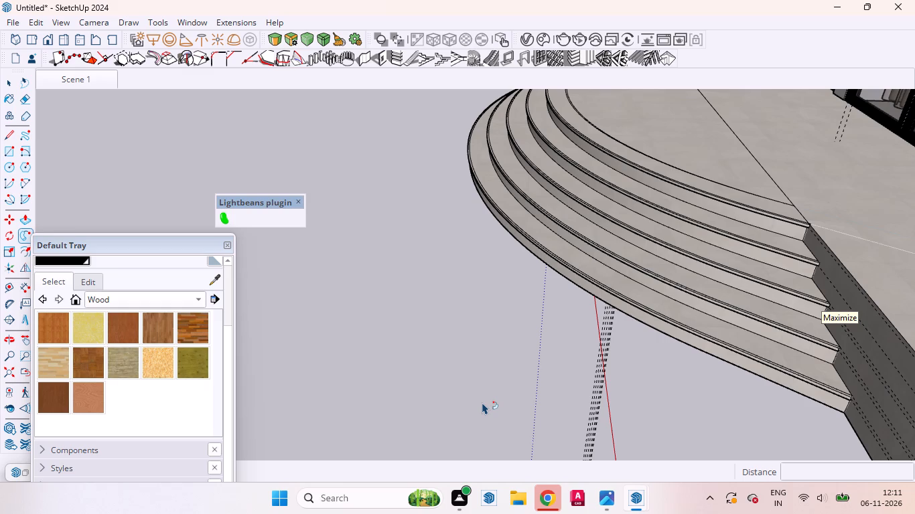
key(space)
Push/Pull the far end face of the second-lowest step's nosing outward about 9/16" to reach the platform wall's plane.
scroll(853, 327, up, 7)
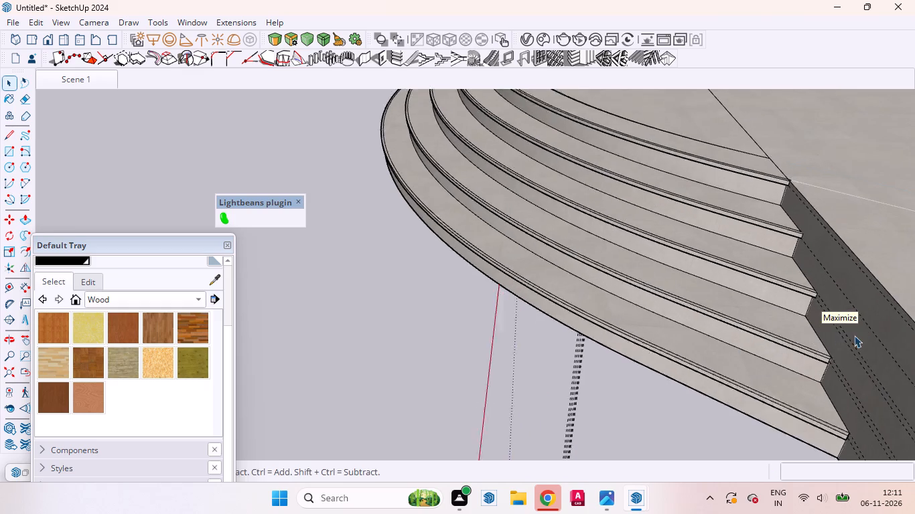
scroll(854, 335, up, 20)
scroll(854, 335, up, 6)
middle_drag(773, 400, 661, 349)
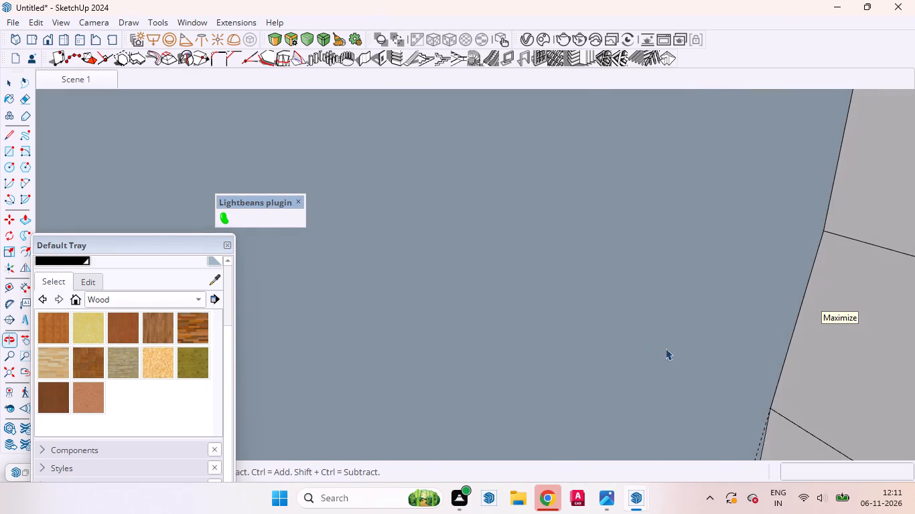
scroll(669, 268, down, 2)
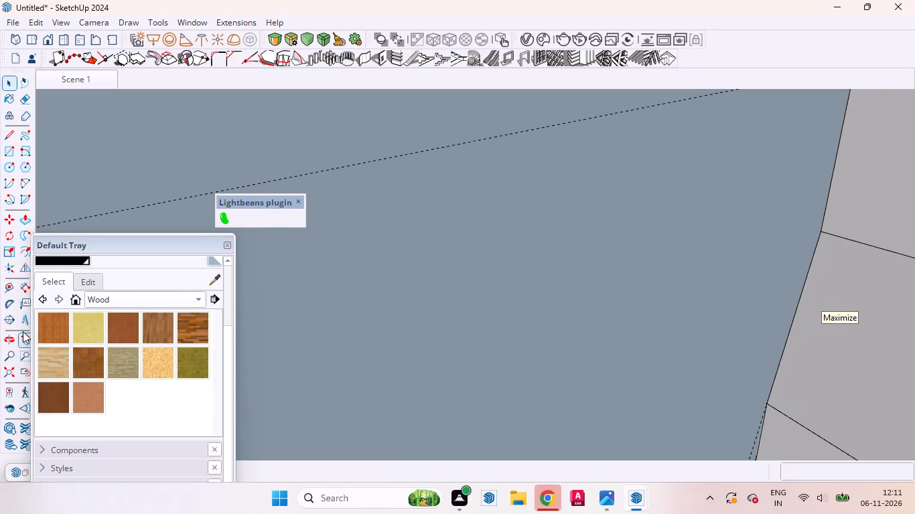
click(24, 374)
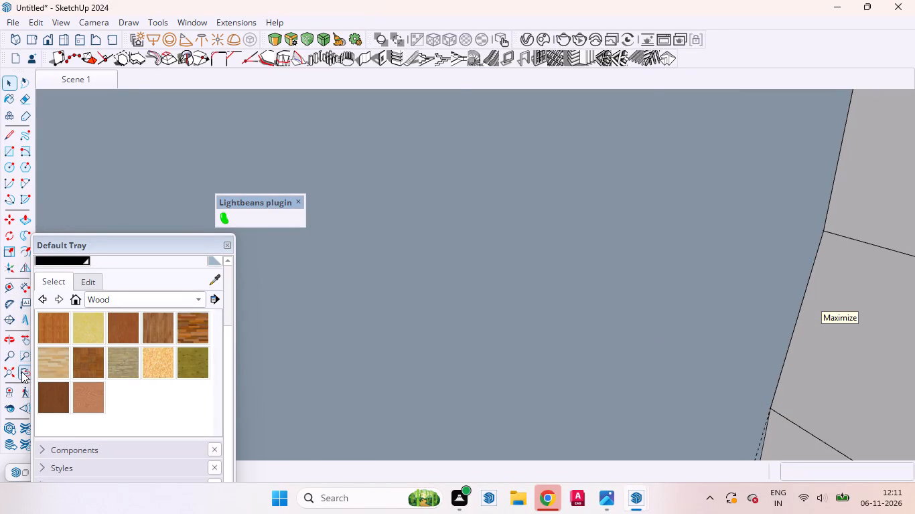
click(23, 371)
scroll(800, 358, up, 9)
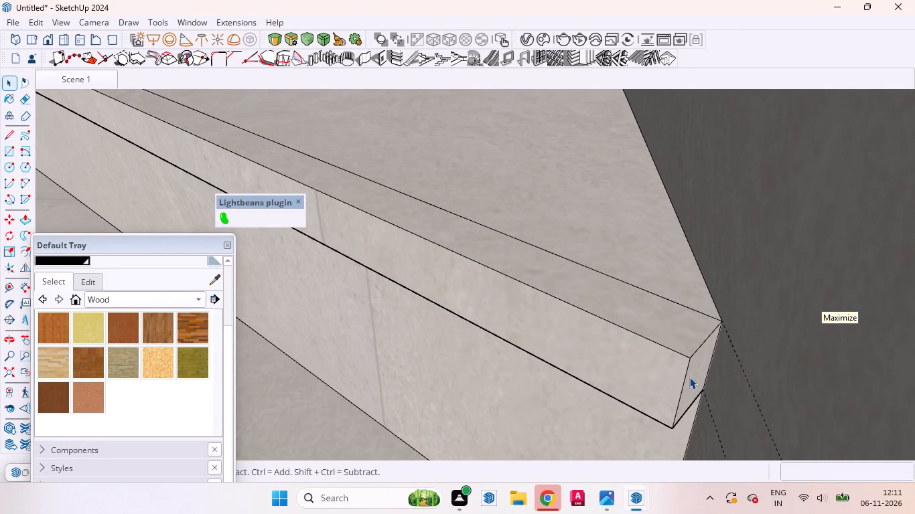
click(695, 377)
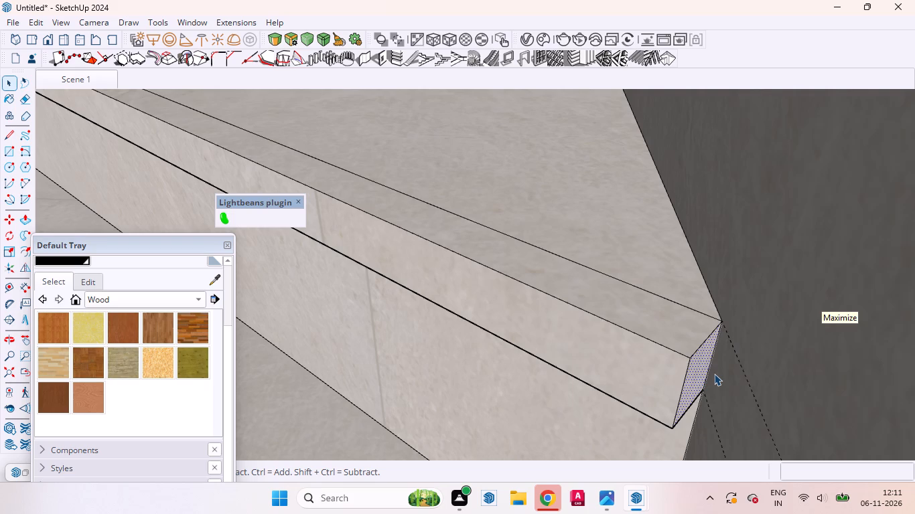
key(p)
scroll(705, 369, up, 2)
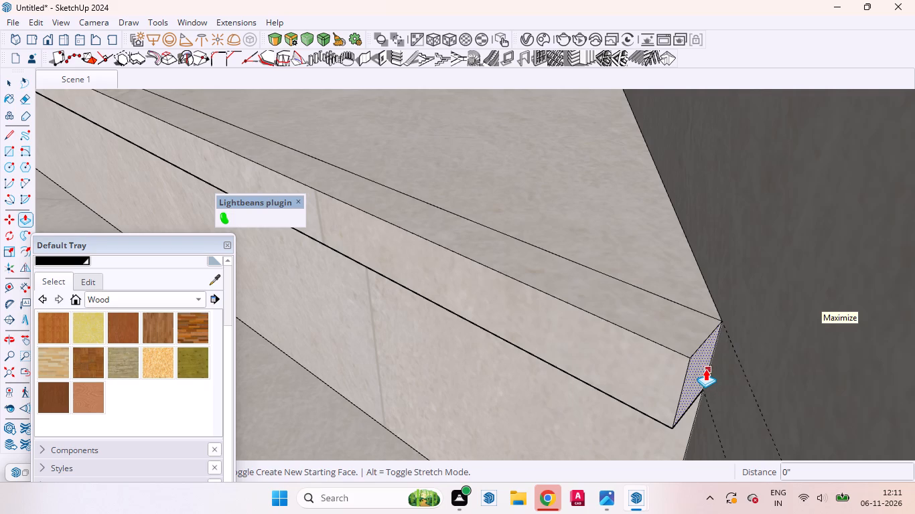
scroll(705, 369, up, 2)
drag(695, 367, 770, 380)
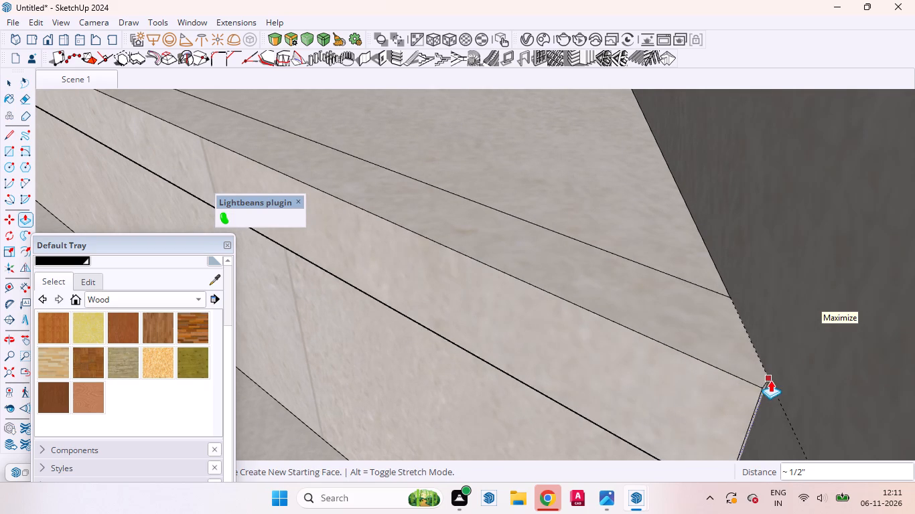
drag(770, 380, 783, 400)
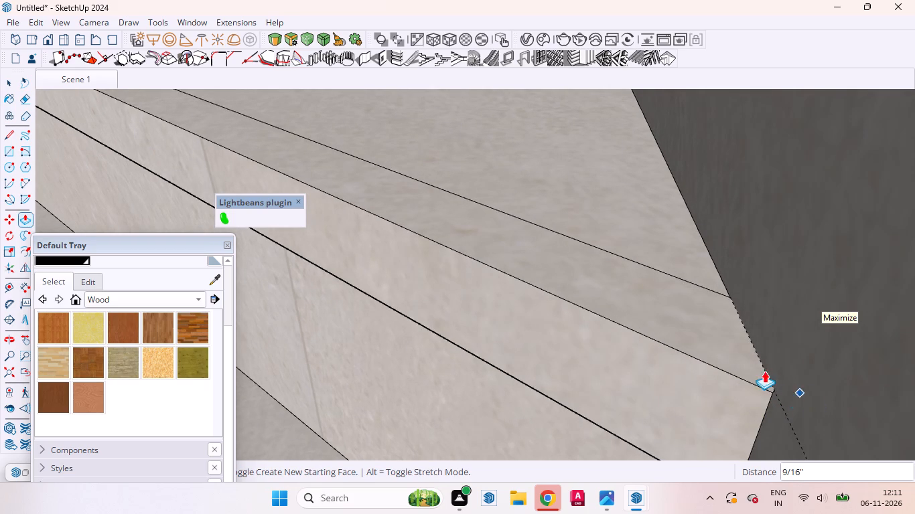
Examine the far ends of the step nosings where they meet the platform wall, dismissing the system notification.
scroll(758, 350, down, 8)
middle_drag(730, 355, 914, 367)
scroll(727, 323, down, 11)
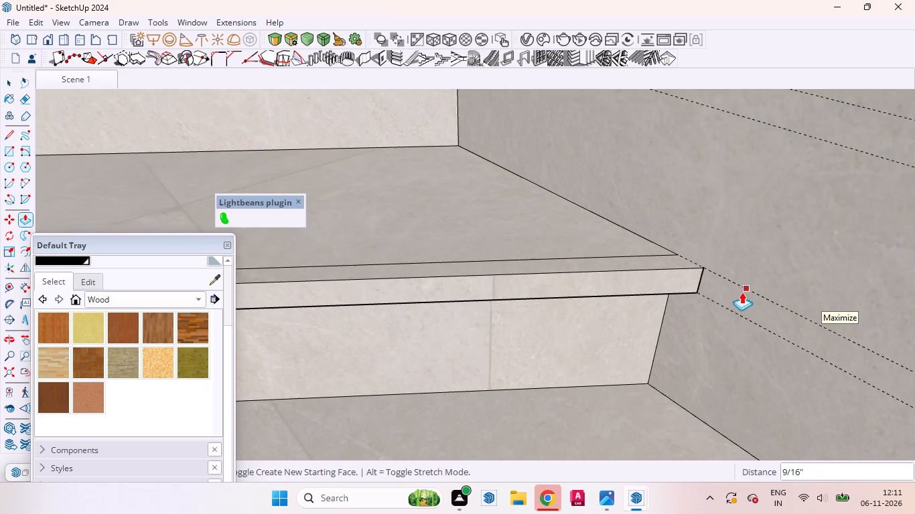
scroll(742, 292, down, 16)
scroll(748, 301, up, 1)
scroll(749, 299, down, 9)
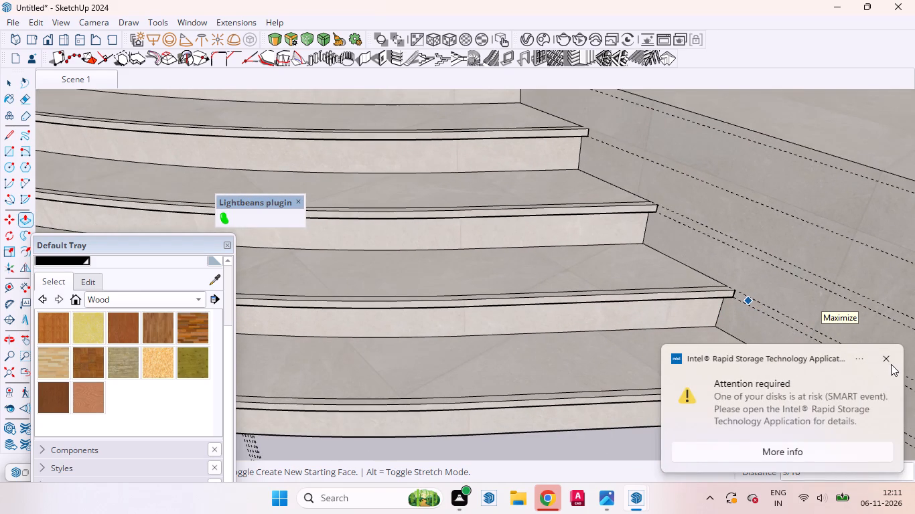
click(887, 361)
scroll(622, 304, down, 1)
scroll(622, 304, up, 1)
scroll(622, 304, down, 13)
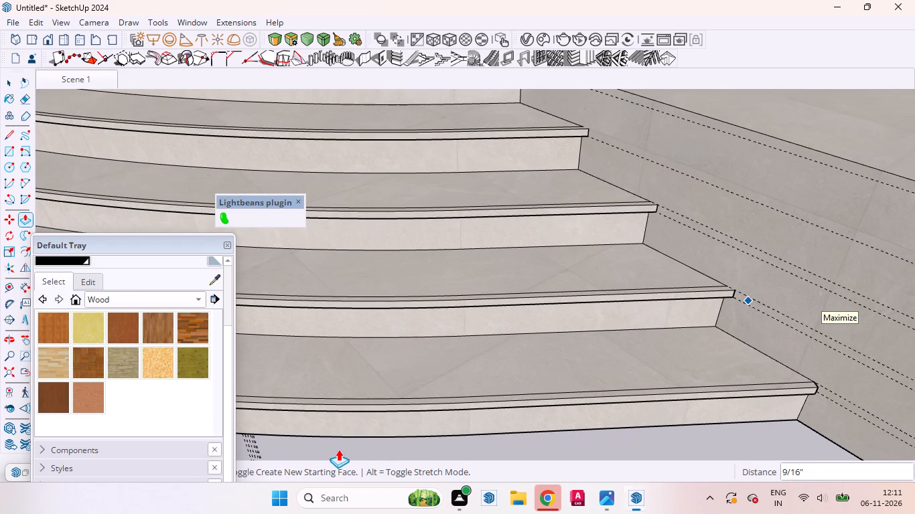
scroll(677, 310, down, 2)
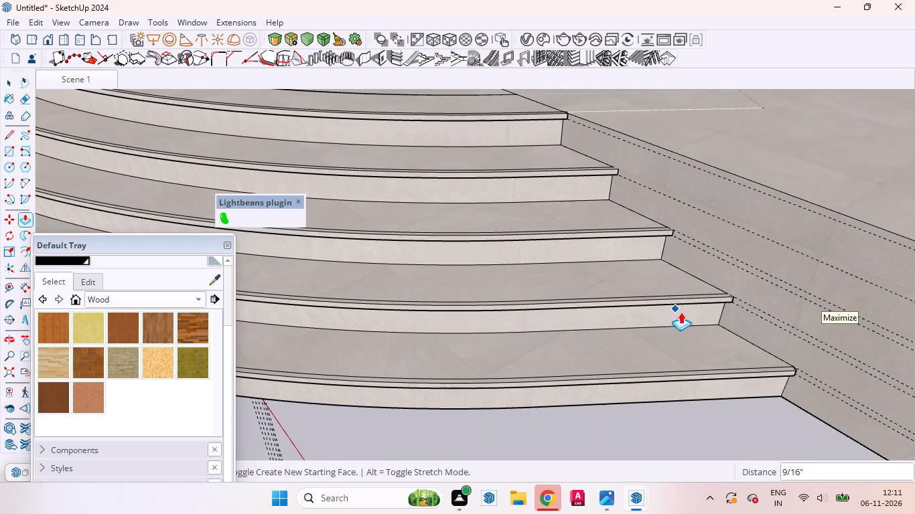
Push/Pull the opposite end face of the second-lowest step's nosing outward about 9/16" to reach the platform wall's plane.
scroll(681, 312, down, 14)
middle_drag(533, 345, 880, 387)
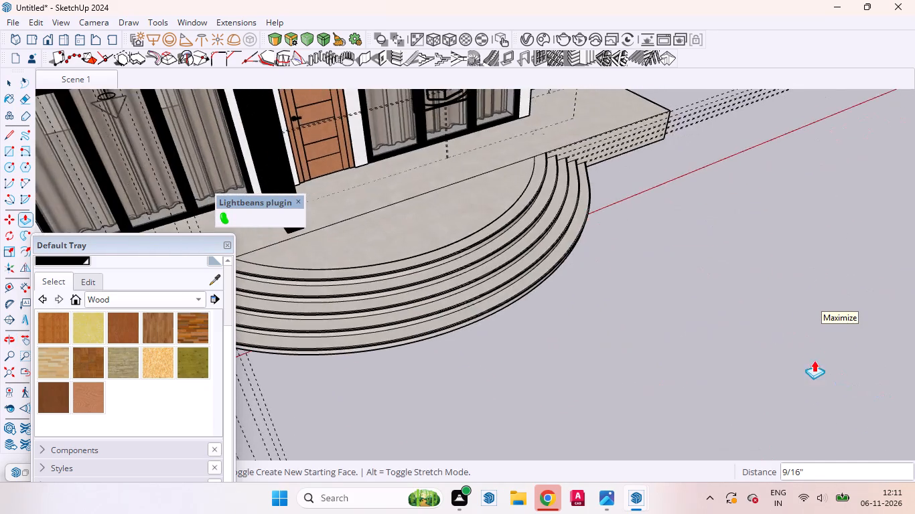
scroll(736, 294, down, 9)
scroll(521, 282, up, 19)
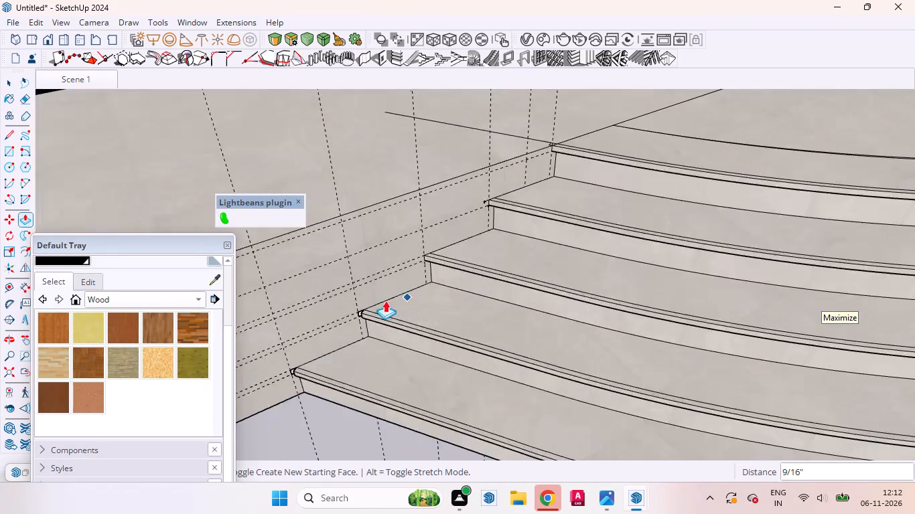
scroll(385, 301, up, 8)
middle_drag(348, 311, 539, 311)
scroll(447, 369, up, 9)
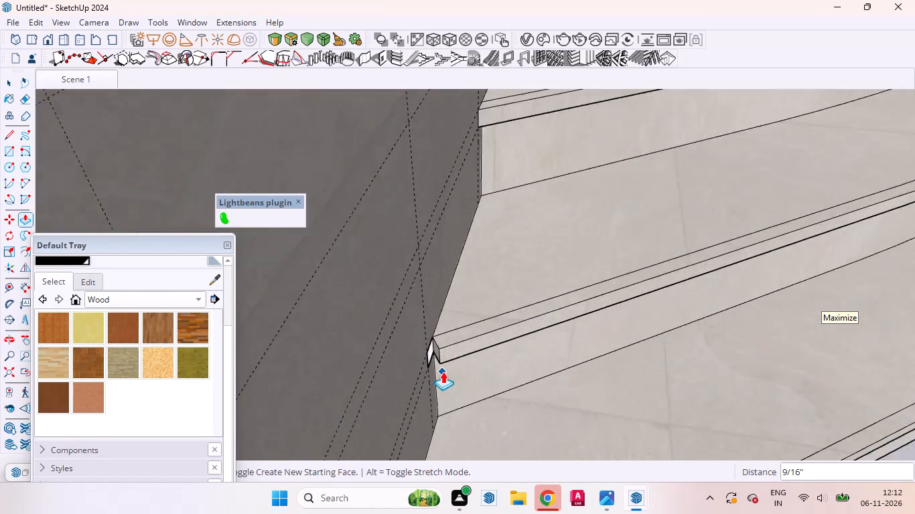
scroll(443, 371, up, 11)
scroll(438, 308, up, 9)
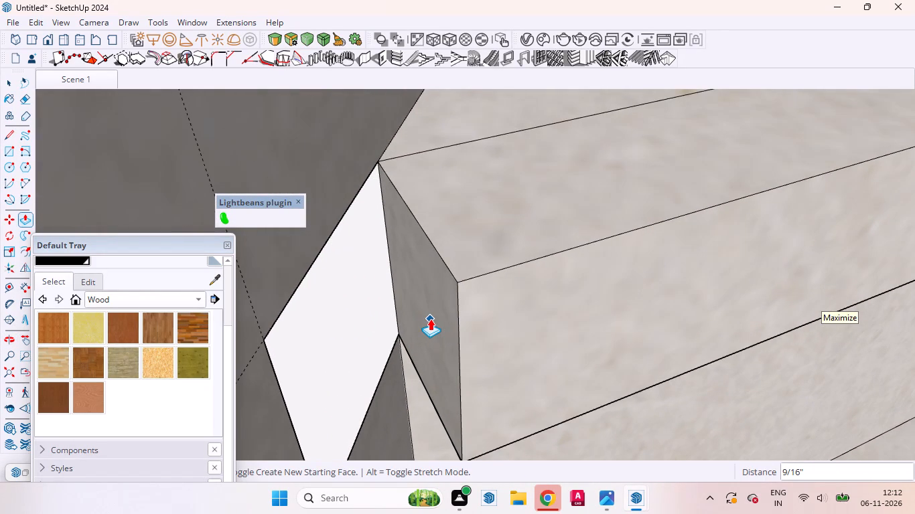
key(space)
click(431, 317)
key(p)
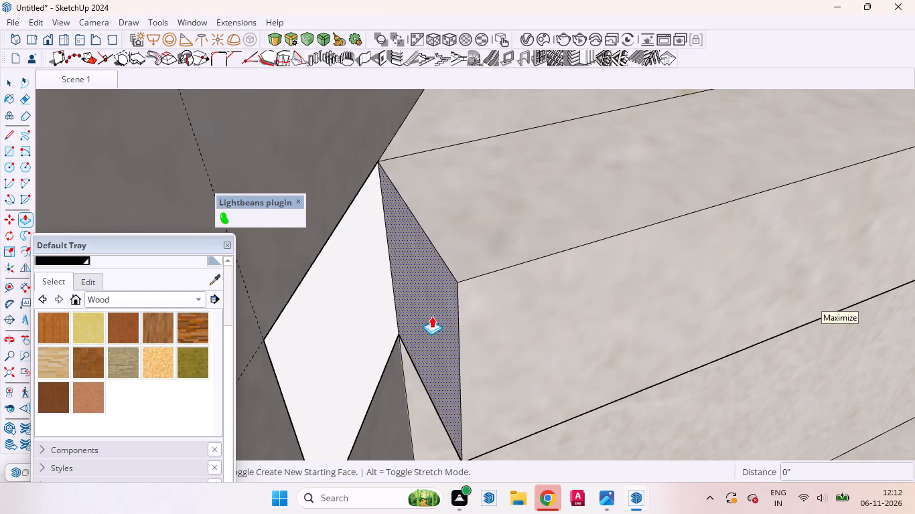
drag(431, 316, 259, 339)
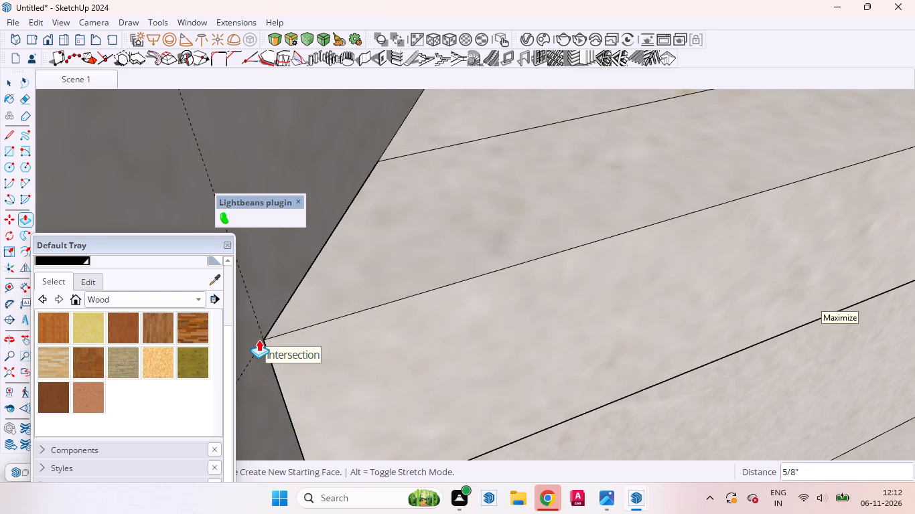
drag(259, 339, 261, 339)
scroll(364, 326, down, 20)
scroll(364, 326, down, 10)
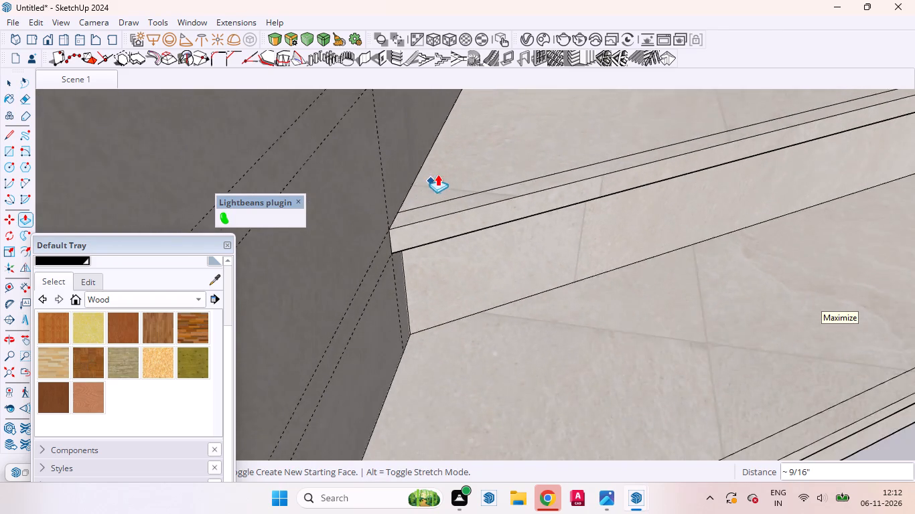
Push/Pull the same-side end face of the lowest step's nosing outward by the same distance to reach the platform wall's plane.
scroll(437, 174, down, 3)
scroll(523, 238, down, 10)
scroll(500, 329, up, 3)
key(space)
scroll(475, 292, up, 5)
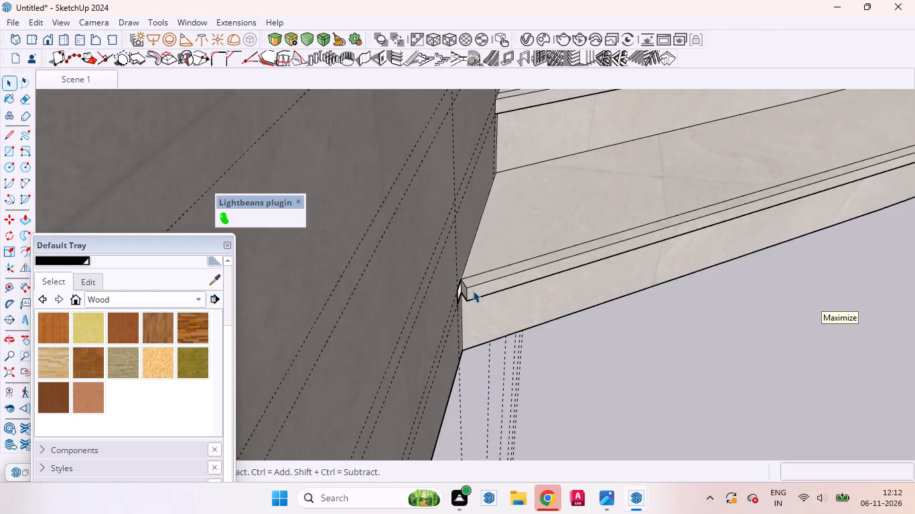
scroll(473, 290, up, 12)
scroll(465, 288, down, 1)
scroll(465, 288, up, 1)
click(442, 294)
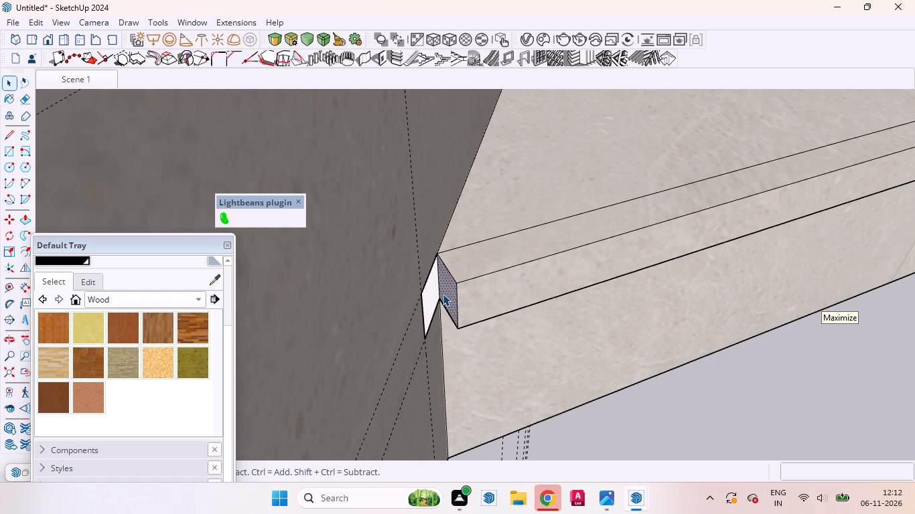
key(p)
double_click(443, 294)
key(space)
scroll(433, 329, down, 2)
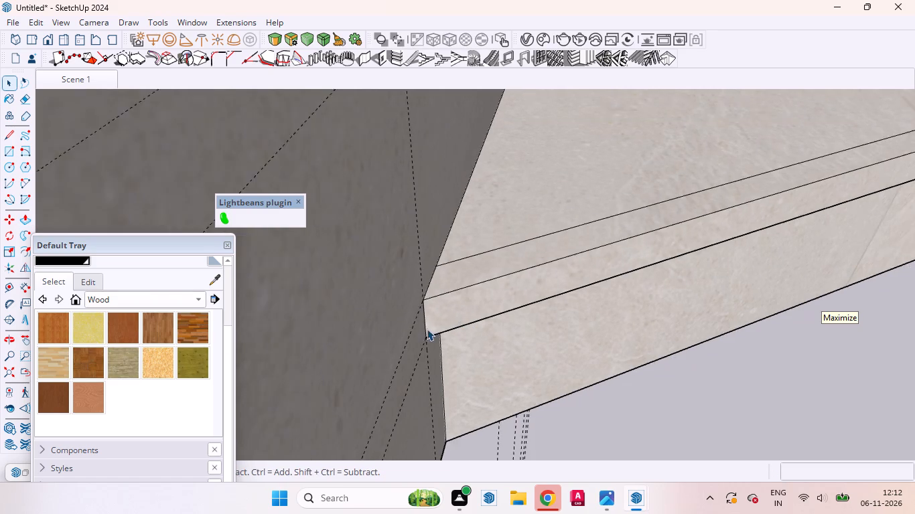
Delete the group of vertical guide lines running through one end of the curved entrance steps.
scroll(427, 329, down, 18)
middle_drag(500, 367, 299, 315)
scroll(302, 290, down, 5)
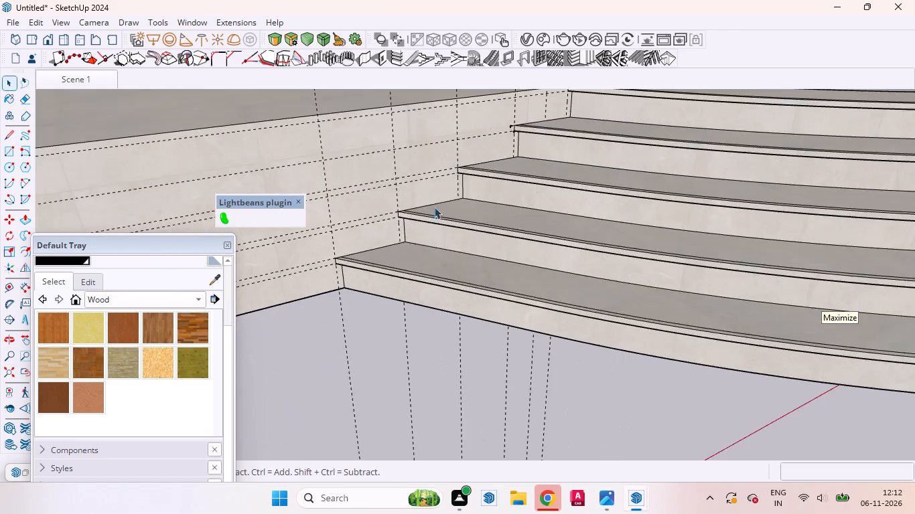
scroll(434, 207, down, 20)
scroll(434, 207, down, 1)
middle_drag(437, 263, 311, 207)
drag(484, 375, 329, 282)
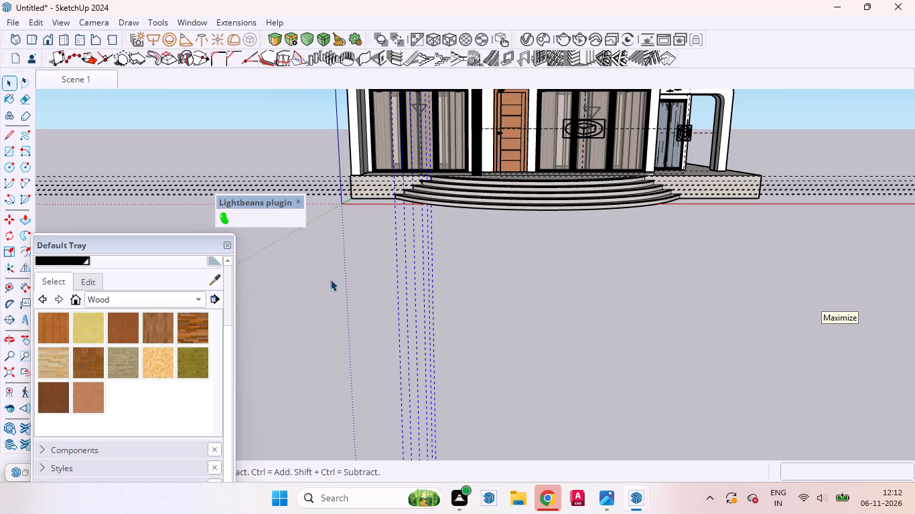
key(Delete)
Delete the horizontal guide lines extending along the platform's front wall.
scroll(620, 315, down, 10)
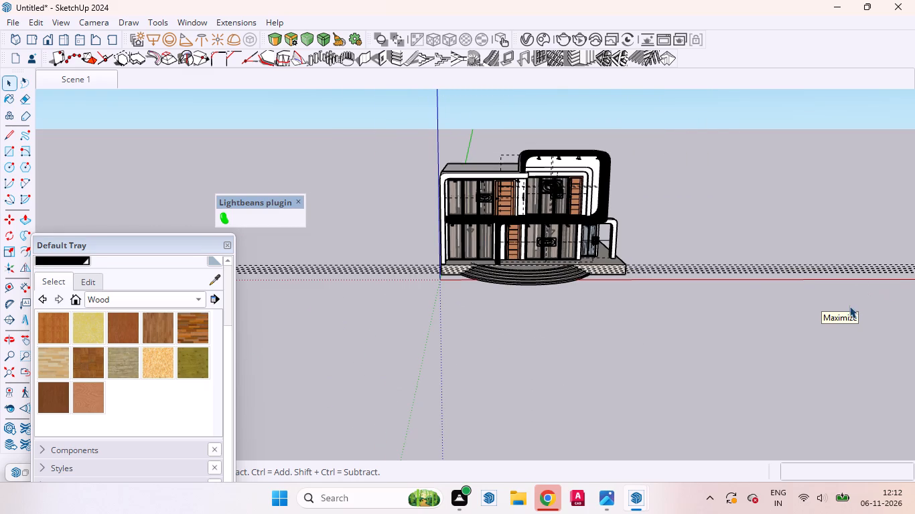
drag(845, 306, 761, 191)
key(Delete)
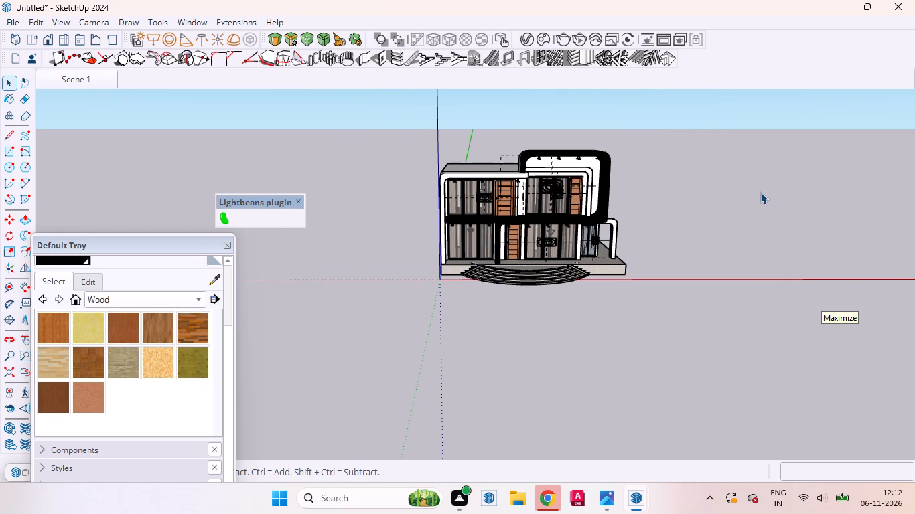
Open the V-Ray Asset Editor and arrange it and the Default Tray on opposite sides of the model.
scroll(555, 165, up, 13)
scroll(555, 164, down, 2)
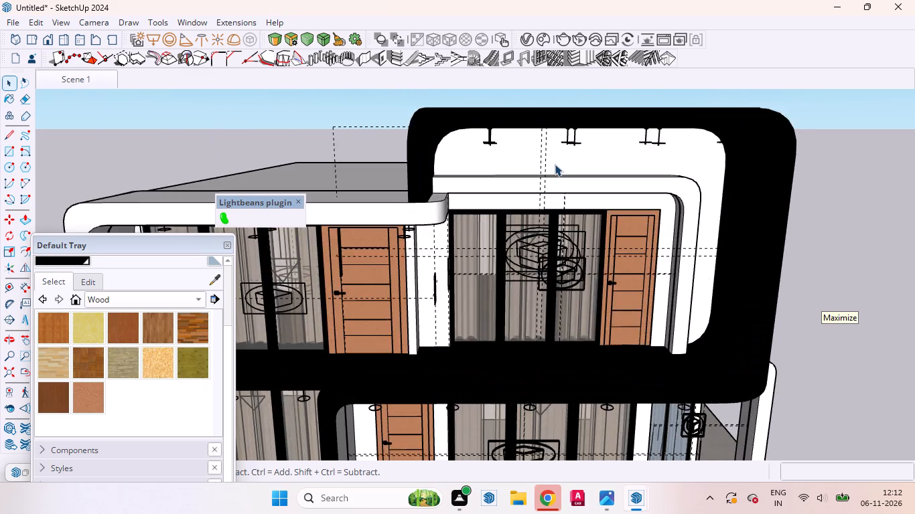
scroll(555, 164, down, 2)
middle_drag(555, 165, 527, 134)
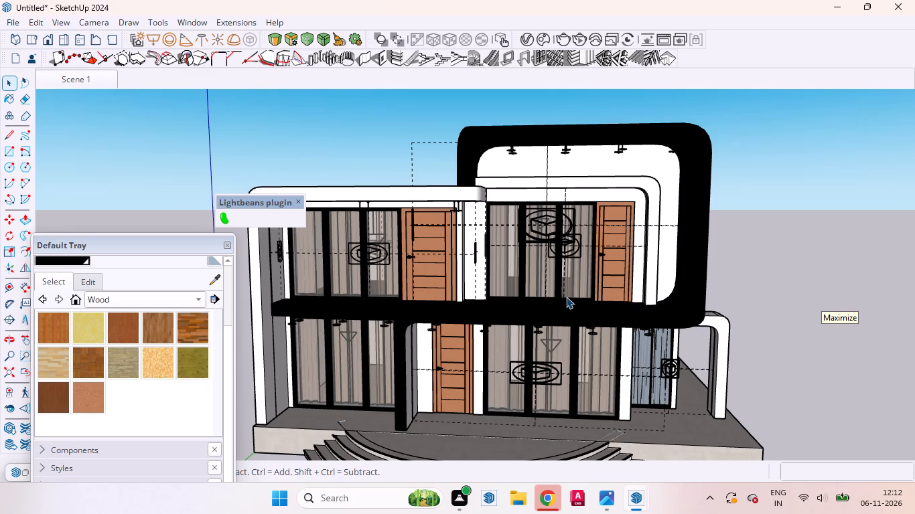
click(530, 39)
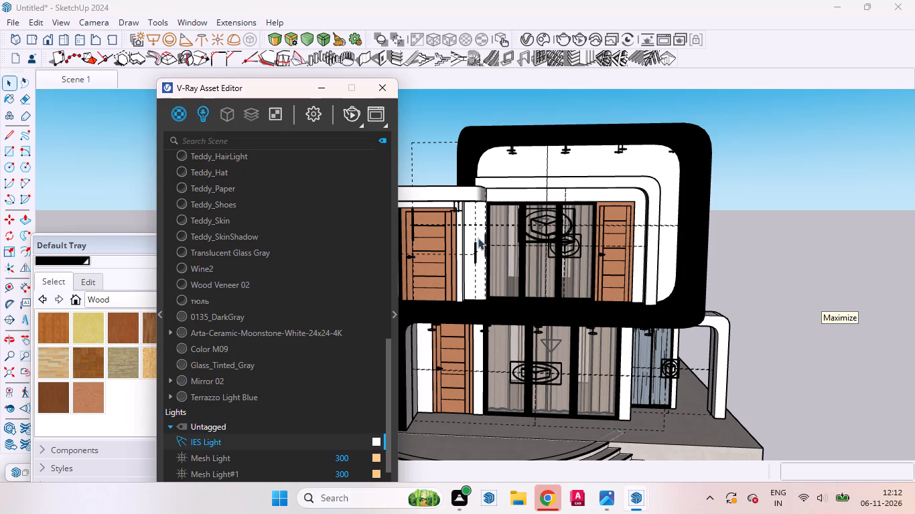
drag(111, 248, 643, 284)
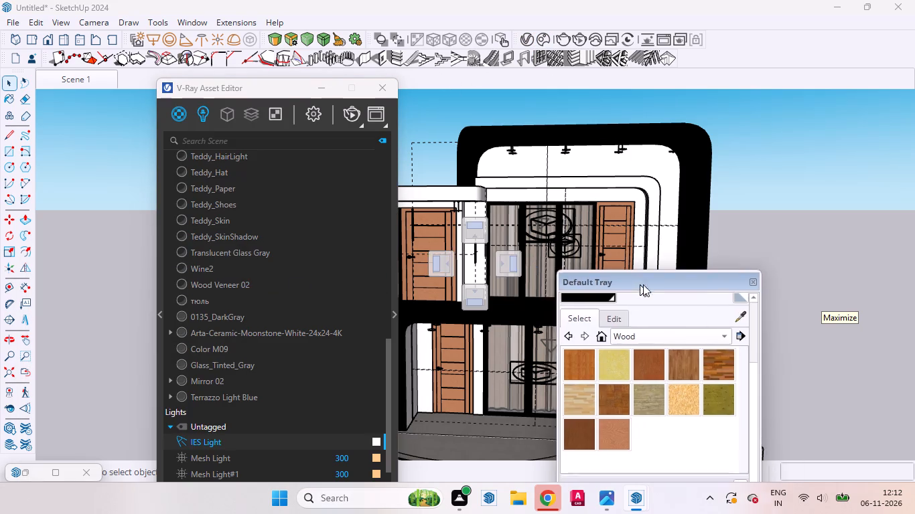
drag(643, 284, 843, 209)
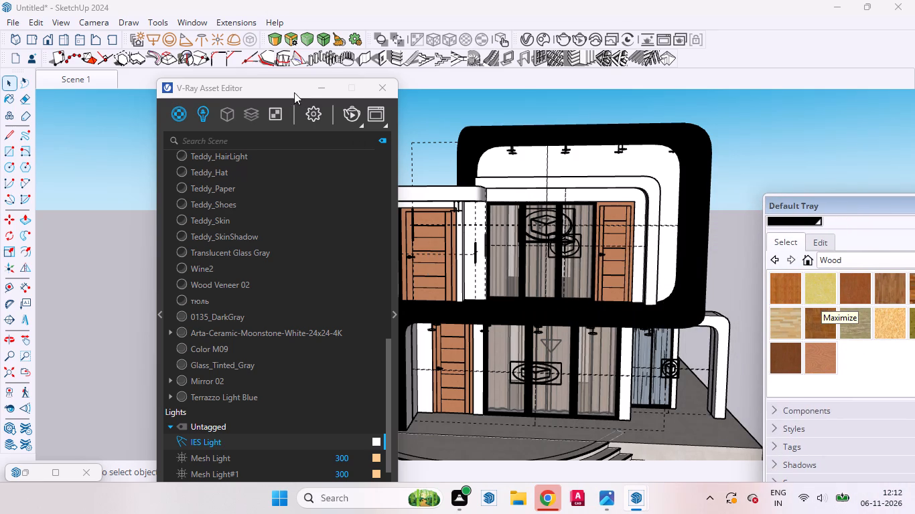
drag(292, 91, 187, 102)
drag(279, 90, 241, 98)
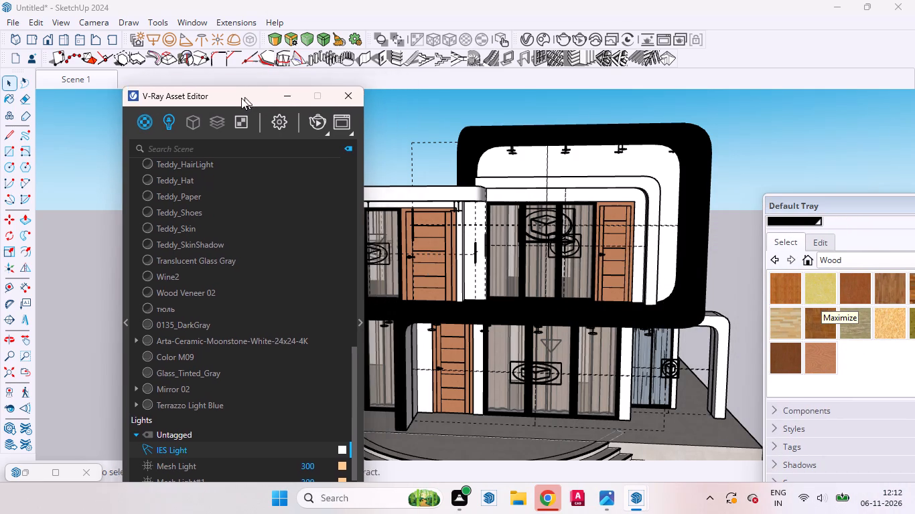
drag(241, 98, 138, 109)
Examine the underside of the top step's nosing and the ends of the nosings below it from a low angle.
scroll(395, 187, down, 10)
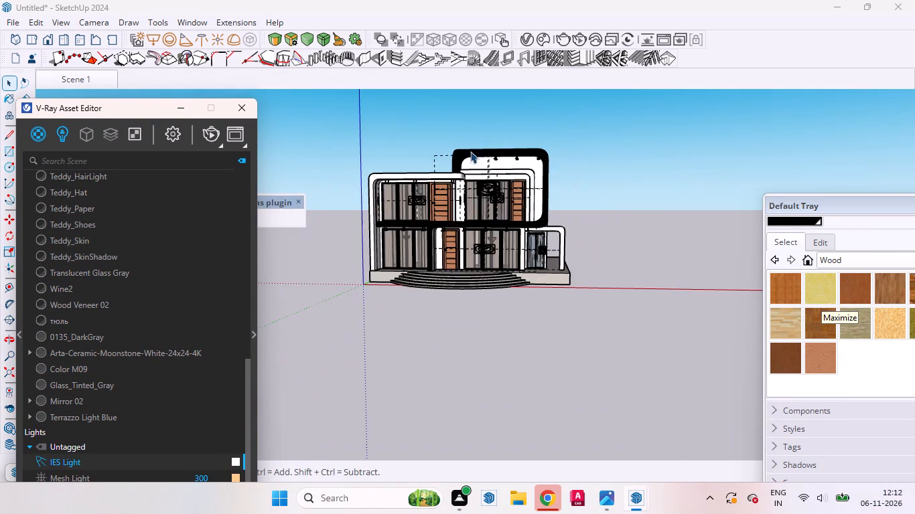
scroll(474, 205, up, 14)
scroll(494, 195, down, 4)
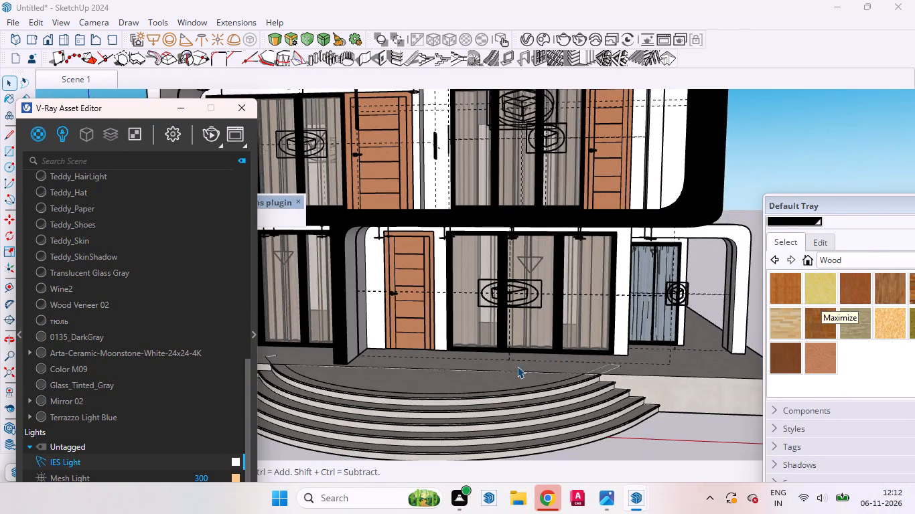
middle_drag(517, 366, 487, 247)
scroll(488, 349, up, 9)
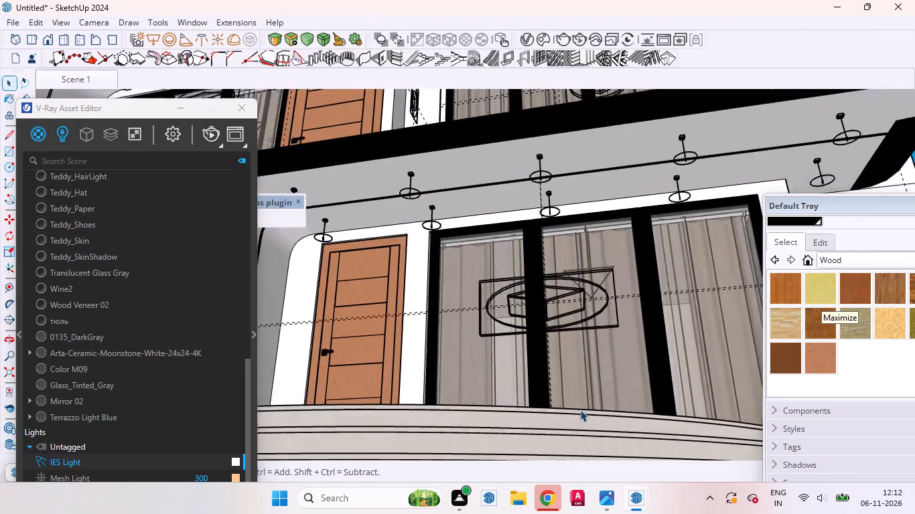
scroll(580, 410, up, 1)
scroll(455, 306, down, 6)
scroll(666, 340, up, 16)
scroll(525, 359, down, 1)
scroll(525, 359, up, 3)
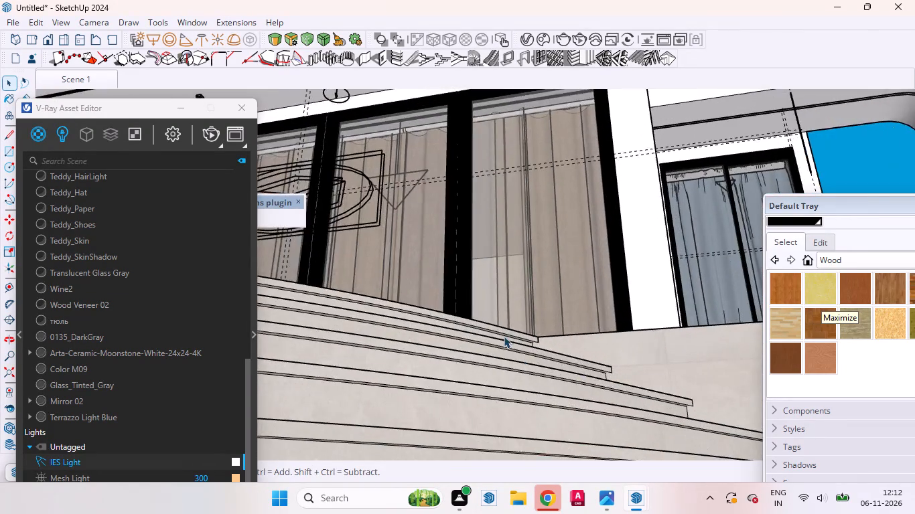
scroll(504, 336, up, 20)
scroll(504, 336, up, 1)
click(574, 355)
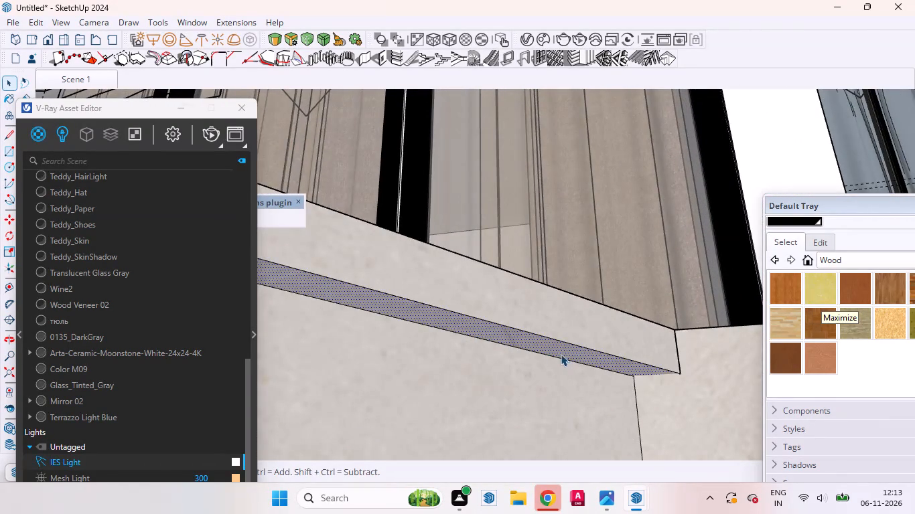
scroll(619, 363, down, 8)
scroll(689, 385, up, 1)
scroll(690, 385, down, 10)
scroll(471, 270, down, 10)
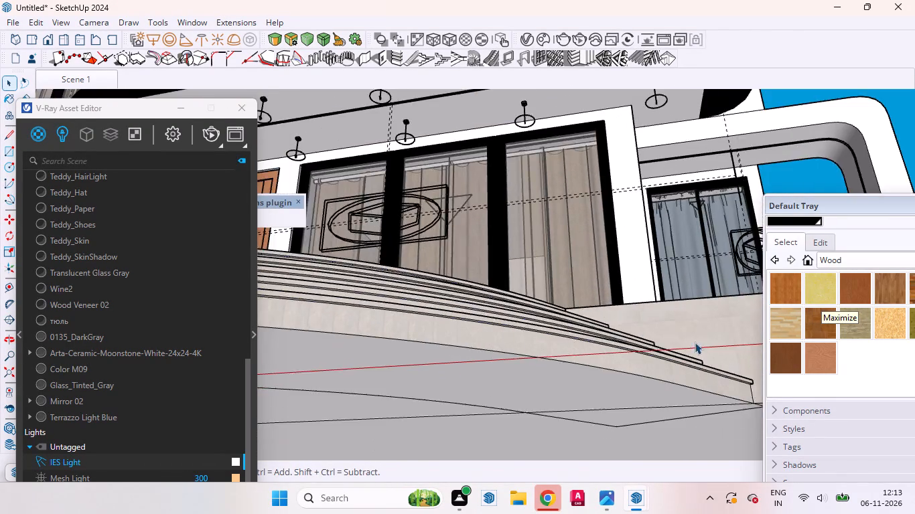
scroll(695, 342, down, 1)
Make a group from the underside face of the top step's nosing together with its bounding edges.
middle_drag(338, 235, 537, 365)
scroll(443, 306, up, 13)
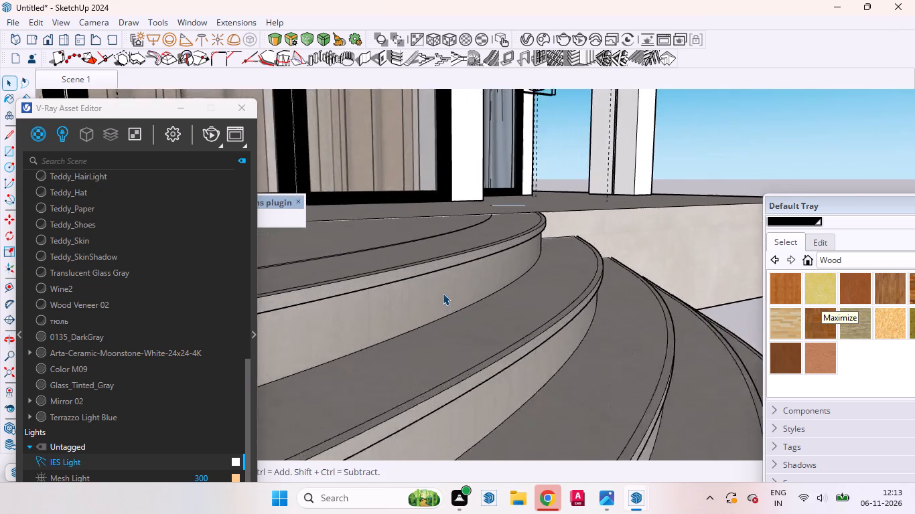
scroll(443, 293, up, 1)
middle_drag(440, 295, 610, 356)
scroll(610, 356, up, 1)
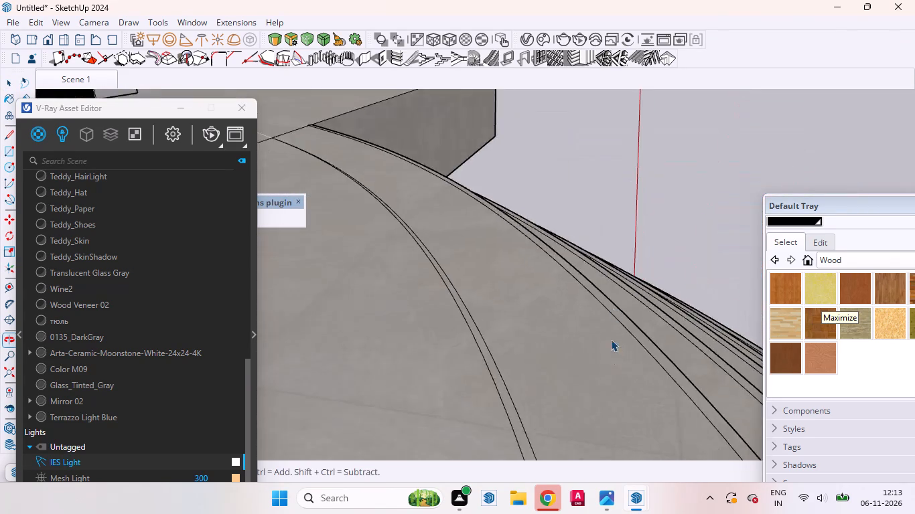
scroll(616, 248, down, 15)
scroll(484, 350, up, 14)
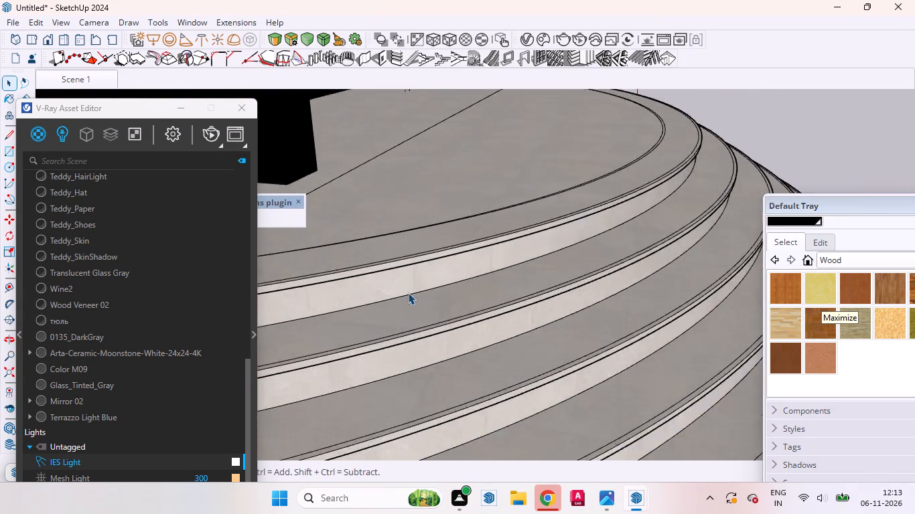
scroll(408, 292, up, 5)
scroll(412, 263, down, 1)
scroll(412, 263, up, 6)
middle_drag(417, 256, 360, 203)
scroll(369, 204, up, 7)
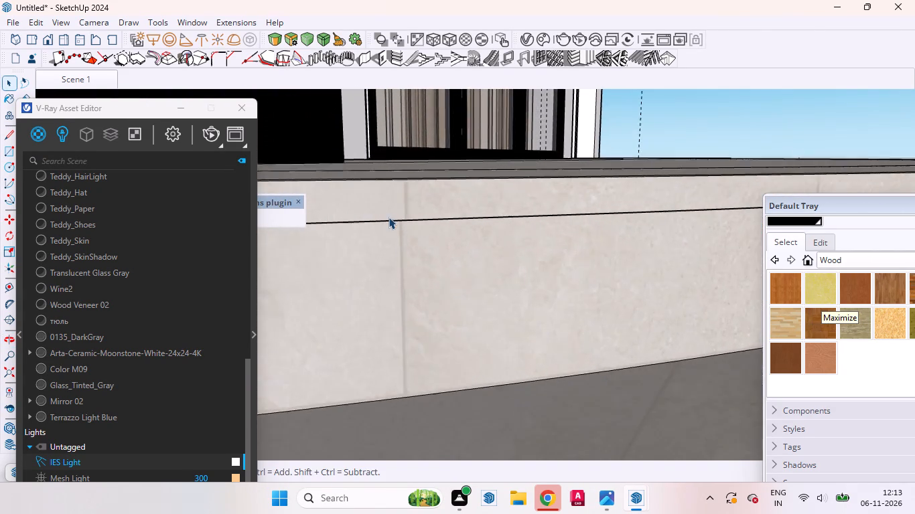
scroll(389, 217, up, 12)
middle_drag(435, 258, 348, 109)
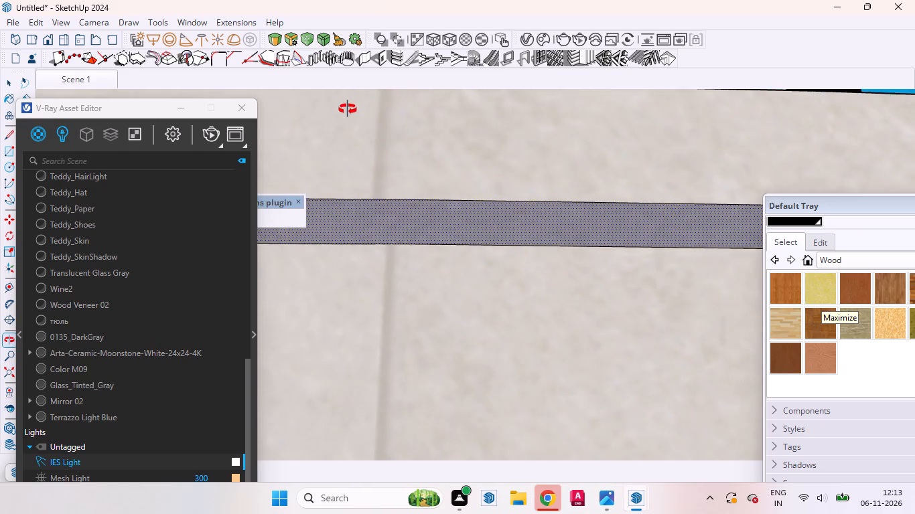
middle_drag(348, 109, 315, 72)
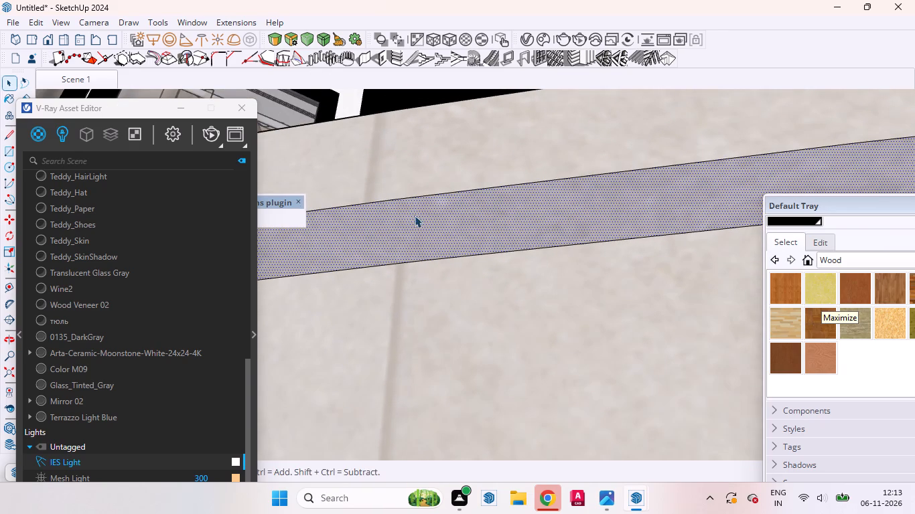
double_click(415, 230)
right_click(415, 230)
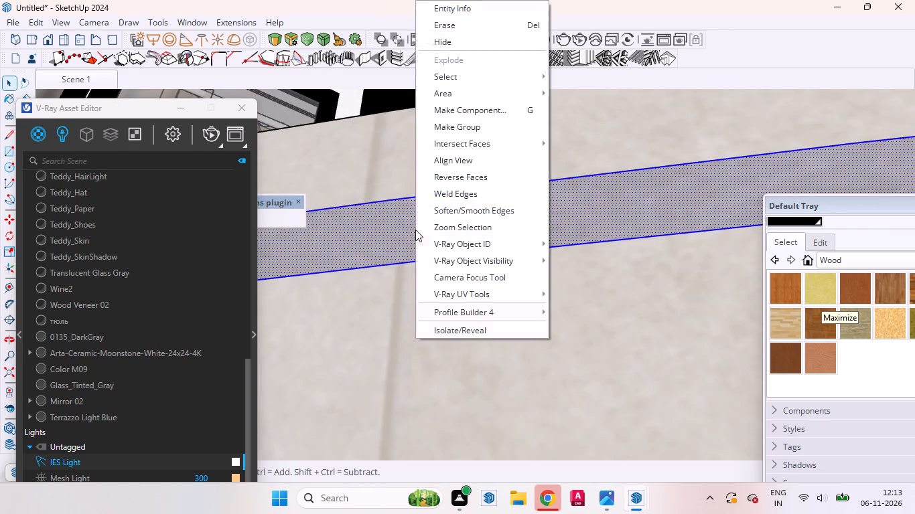
click(450, 130)
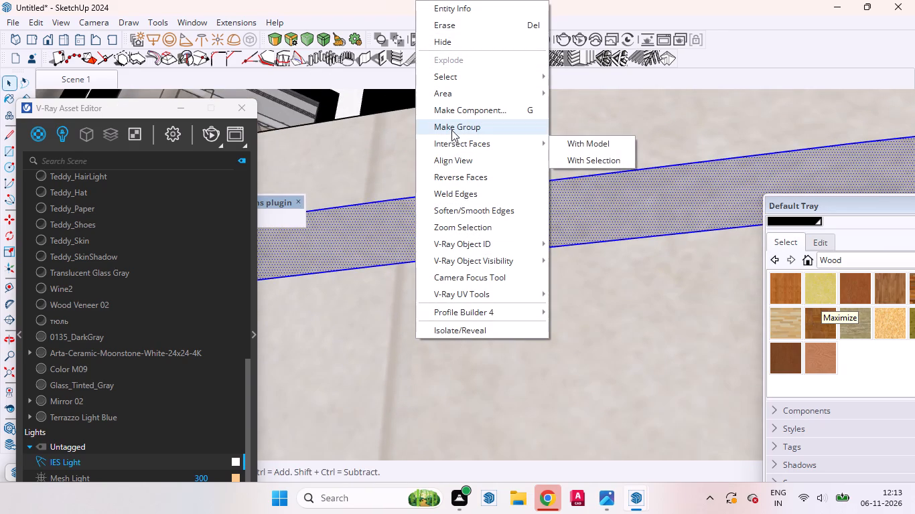
scroll(498, 213, down, 6)
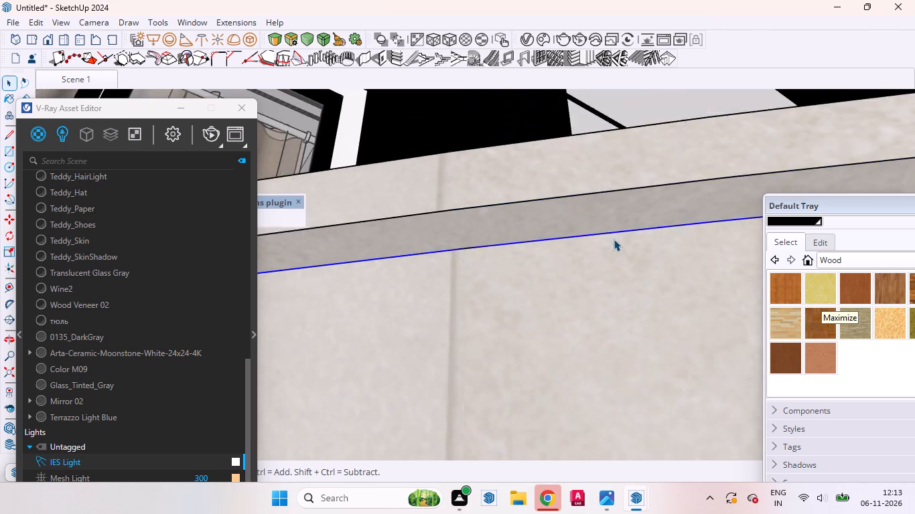
Return to Scene 1 and convert the grouped underside of the top step's nosing into a V-Ray mesh light.
scroll(614, 239, down, 10)
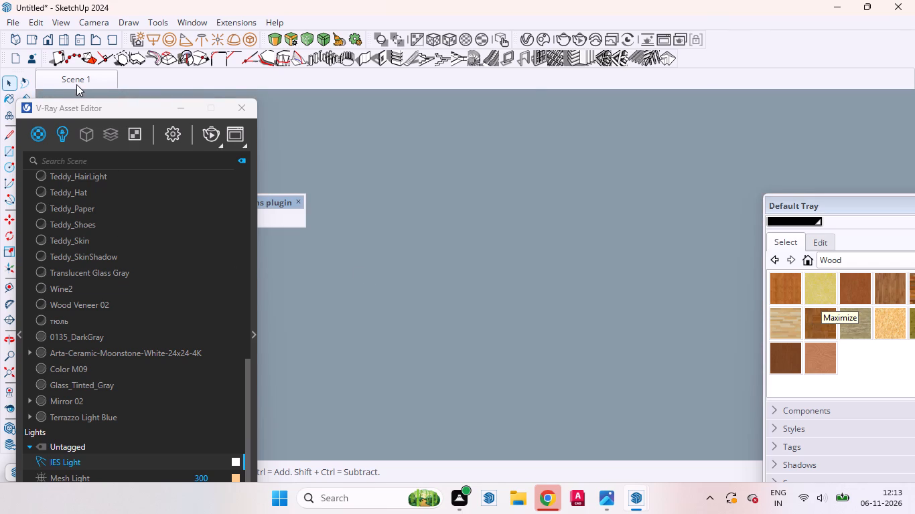
click(76, 84)
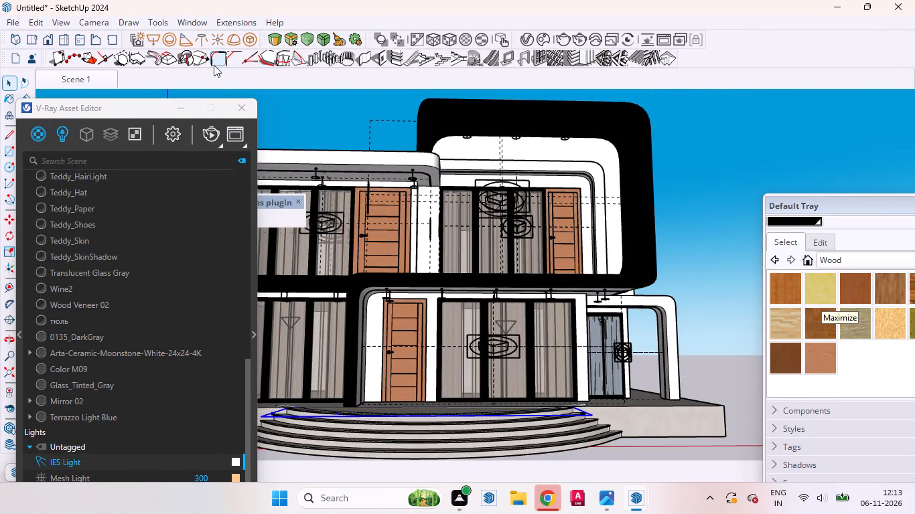
click(249, 41)
Examine the top nosing's mesh light and the curved entrance steps from low and raised viewpoints.
scroll(372, 402, up, 2)
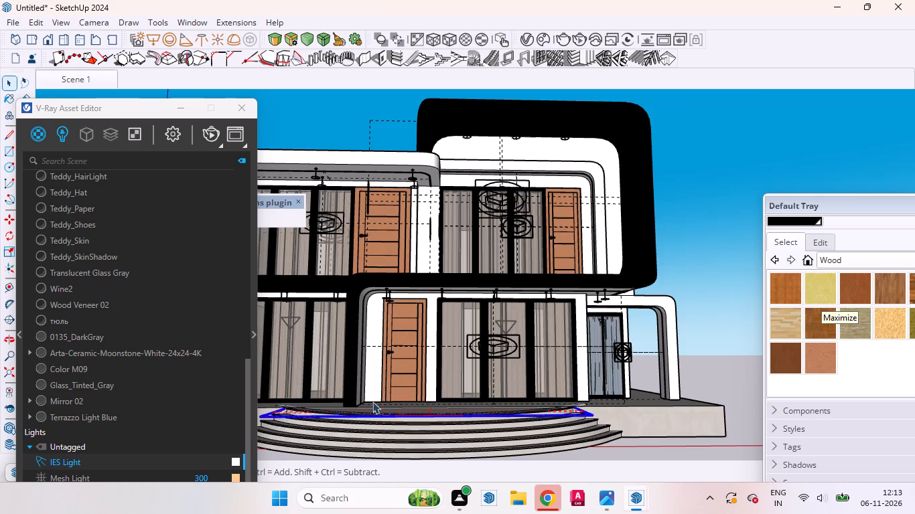
scroll(372, 402, up, 9)
scroll(430, 345, down, 5)
scroll(529, 435, up, 1)
middle_drag(529, 435, 537, 384)
scroll(532, 379, up, 20)
scroll(532, 379, up, 4)
middle_drag(526, 387, 496, 337)
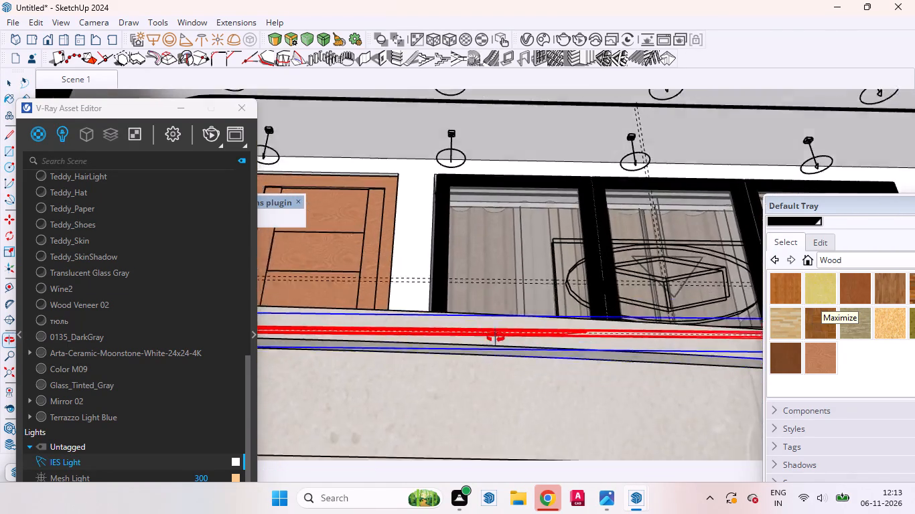
middle_drag(496, 337, 526, 456)
scroll(531, 448, down, 7)
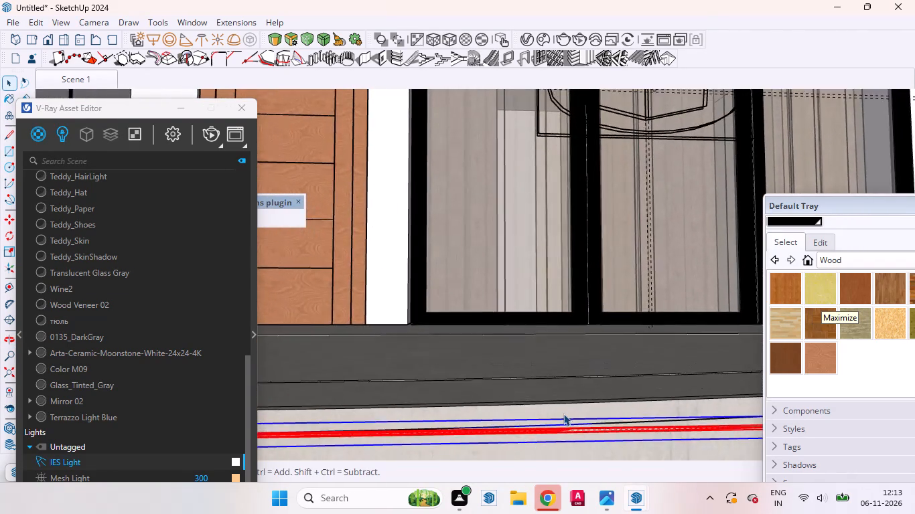
scroll(563, 414, down, 8)
middle_drag(573, 409, 668, 511)
scroll(645, 399, down, 10)
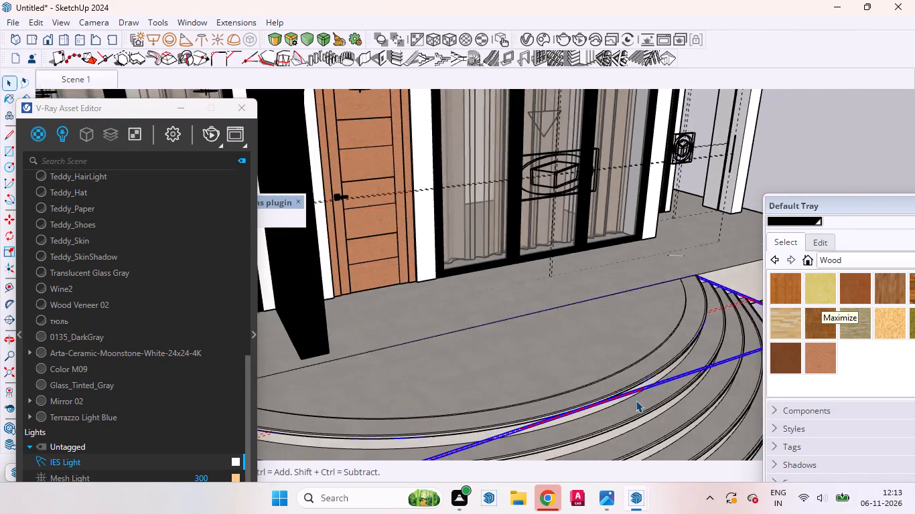
scroll(636, 400, down, 9)
Bring up the settings of the IES Light in V-Ray's light assets and set its intensity to 14450 lm.
click(67, 137)
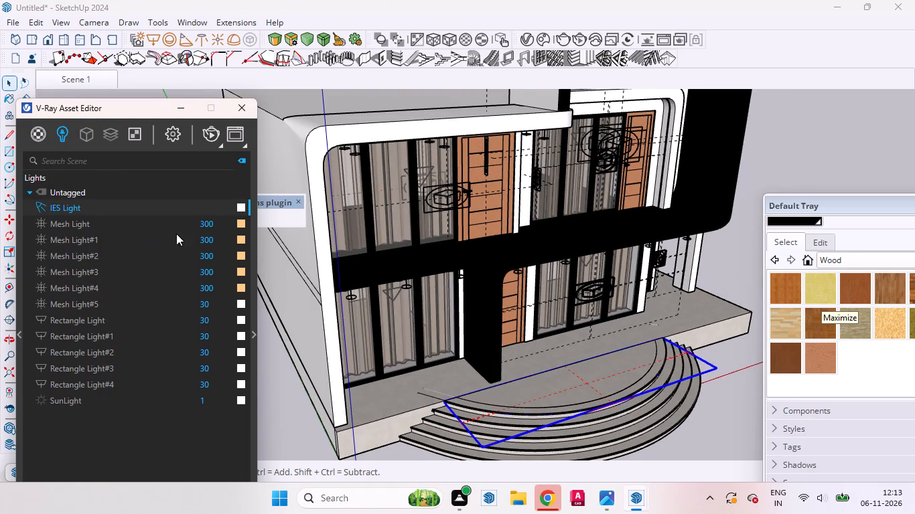
click(251, 328)
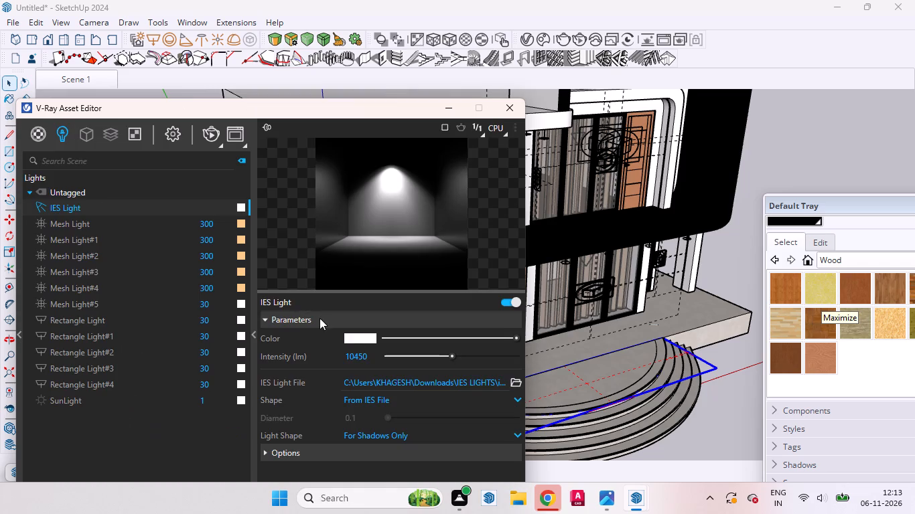
click(355, 355)
key(BackSpace)
key(4)
key(Return)
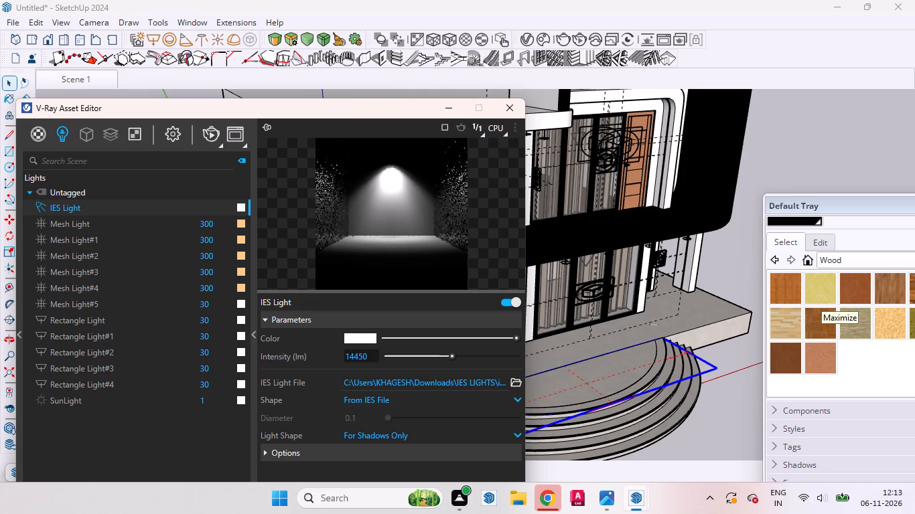
Set the top nosing's mesh light, Mesh Light#5, to intensity 300 and copy Mesh Light#4's orange colour to it.
click(210, 305)
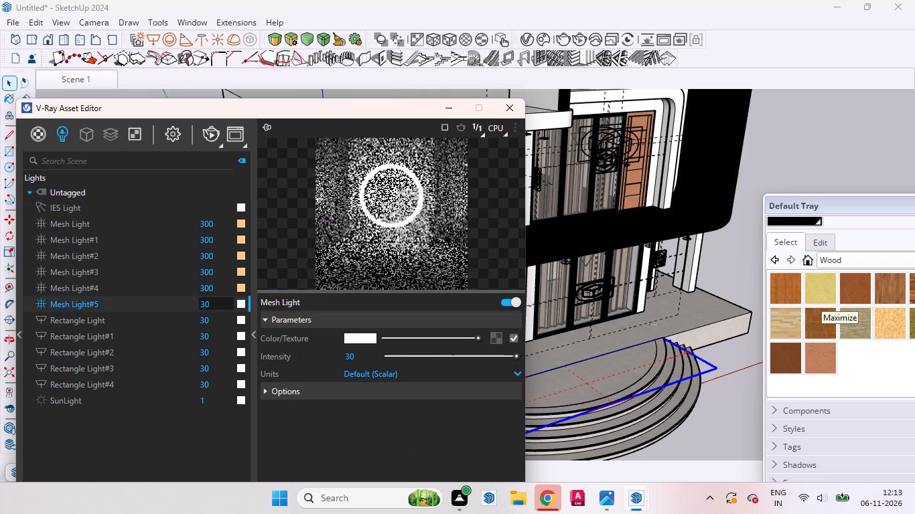
key(0)
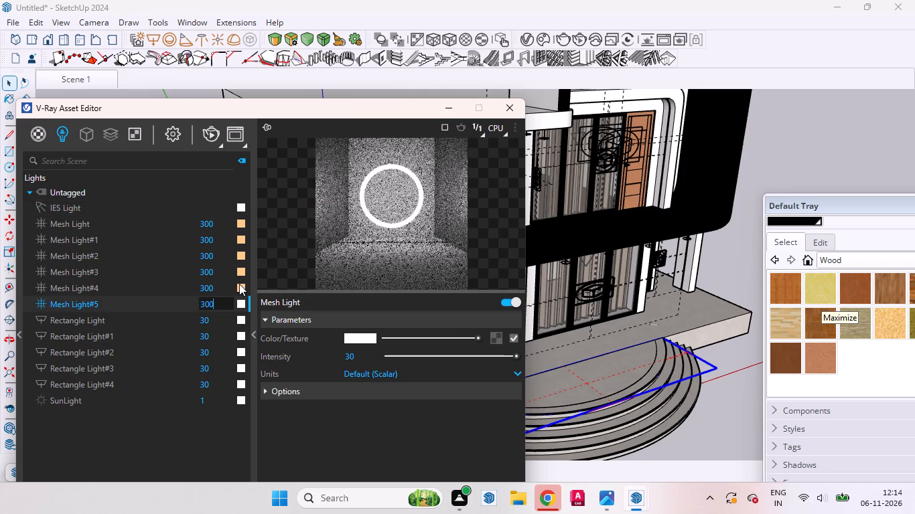
drag(239, 284, 240, 301)
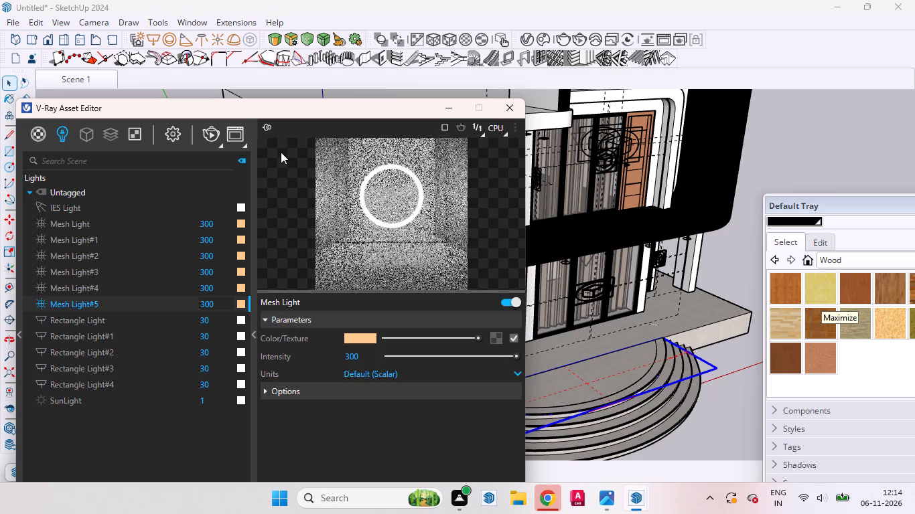
Collapse the light settings and move the V-Ray Asset Editor aside to free the model view.
drag(249, 113, 212, 143)
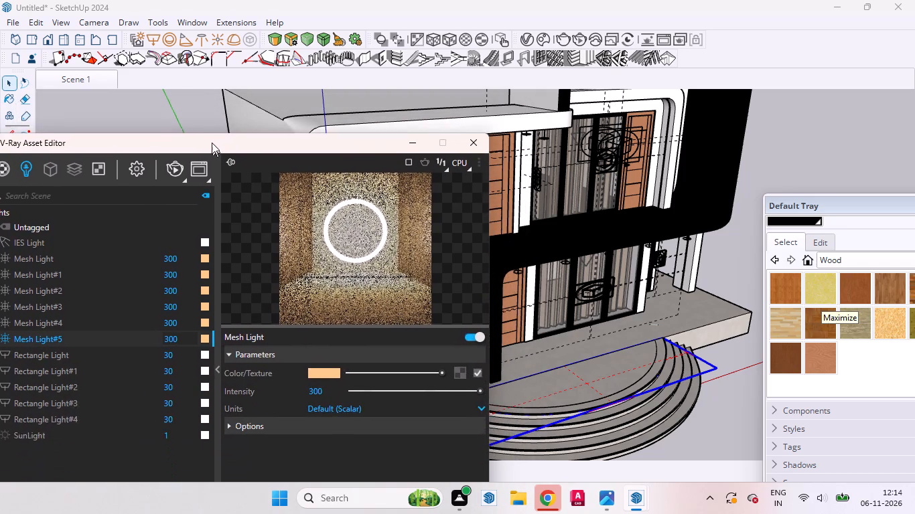
drag(212, 143, 208, 103)
click(215, 323)
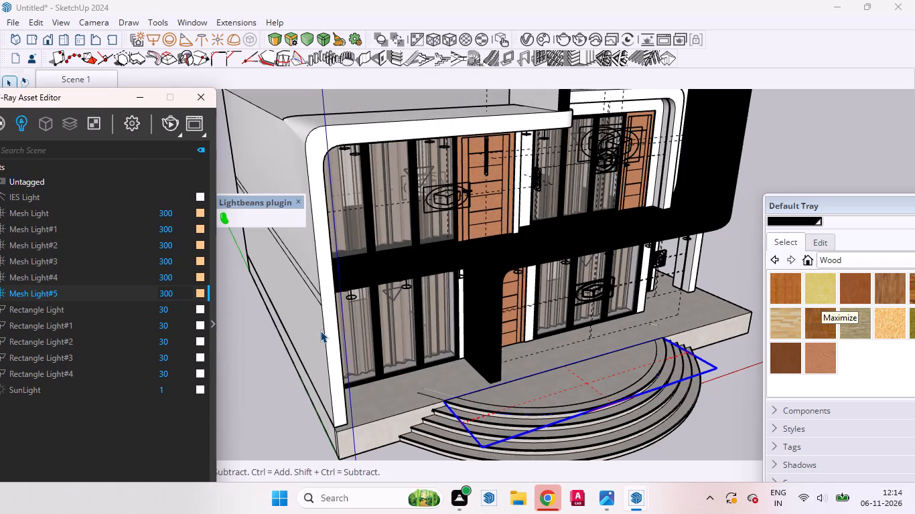
Examine the top step's nosing from a low angle, restore the previous camera view, and reposition the V-Ray Asset Editor beside the model.
scroll(320, 331, down, 6)
scroll(537, 335, up, 11)
scroll(460, 310, down, 4)
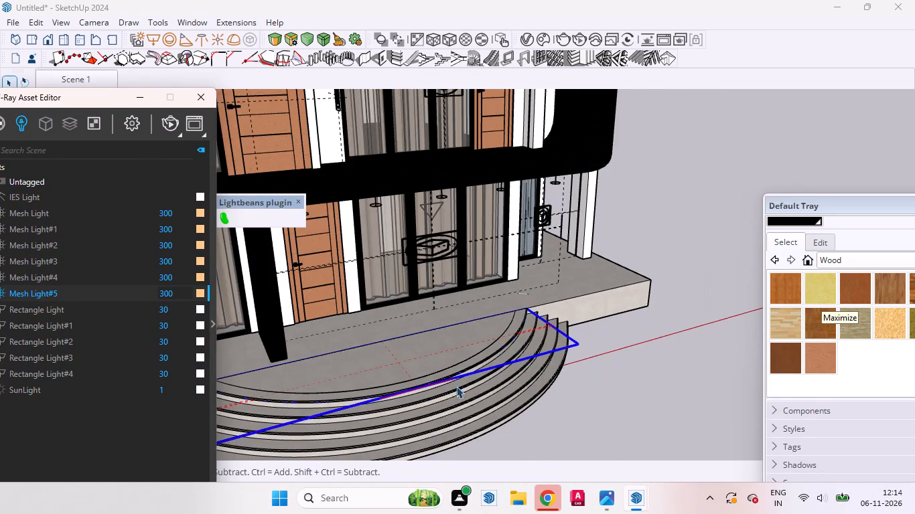
middle_drag(456, 386, 446, 260)
scroll(441, 341, up, 9)
scroll(443, 317, down, 5)
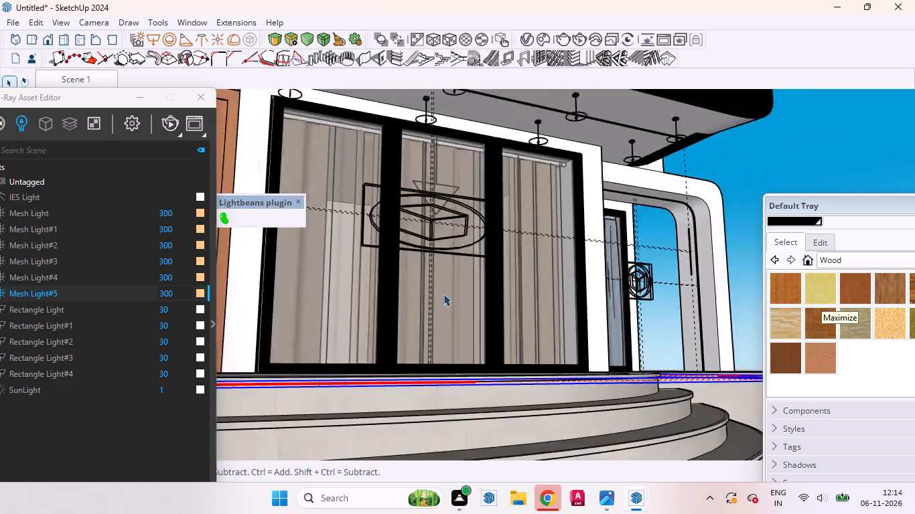
scroll(529, 377, up, 20)
scroll(529, 377, up, 6)
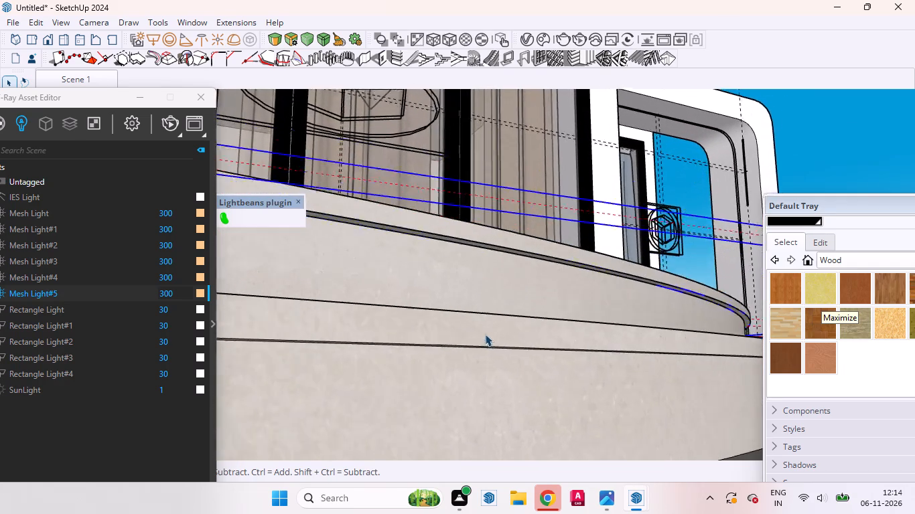
scroll(485, 334, up, 1)
middle_drag(484, 378, 473, 305)
scroll(473, 291, up, 1)
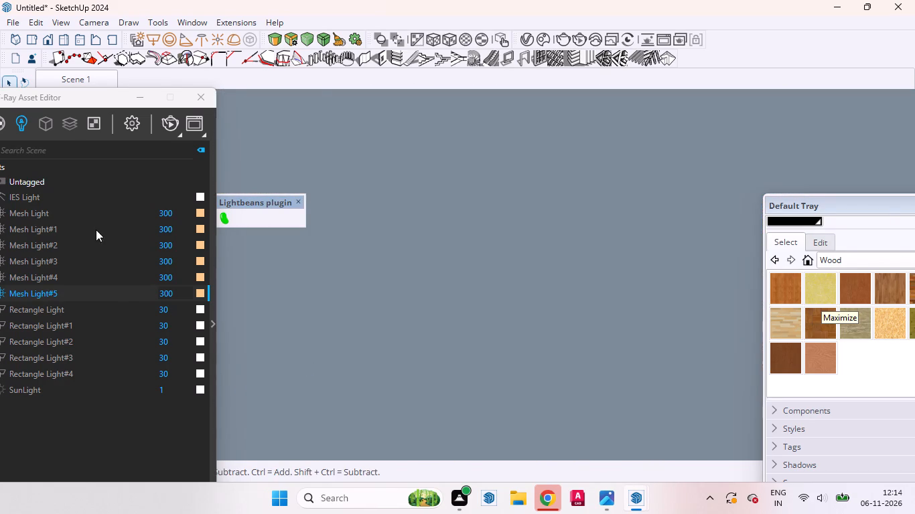
drag(88, 101, 260, 105)
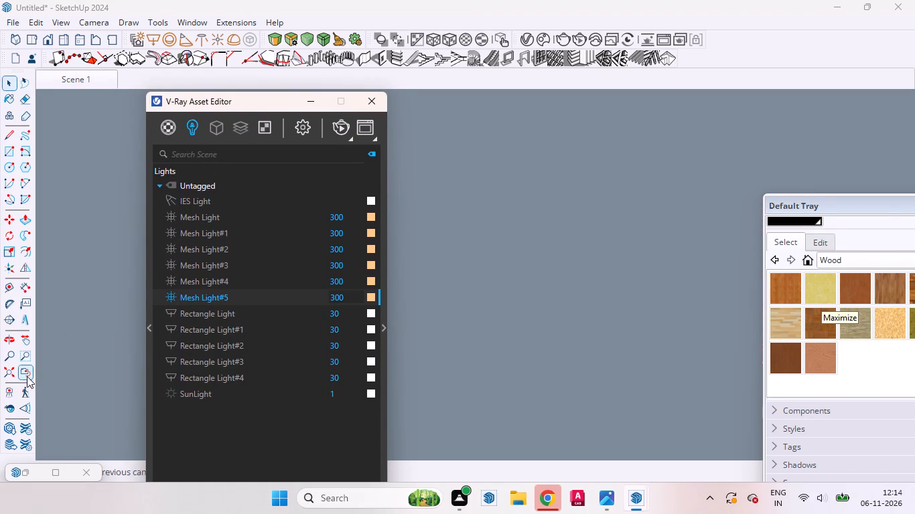
click(25, 374)
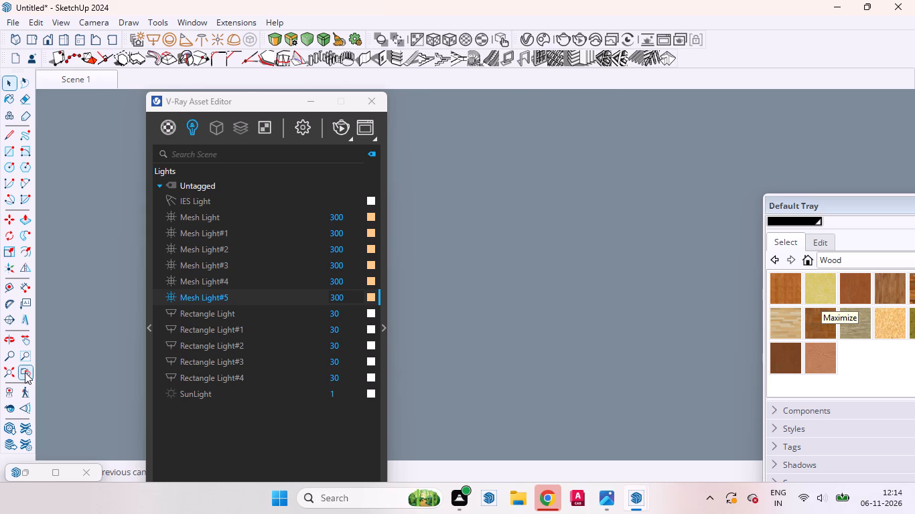
click(25, 372)
drag(257, 101, 132, 82)
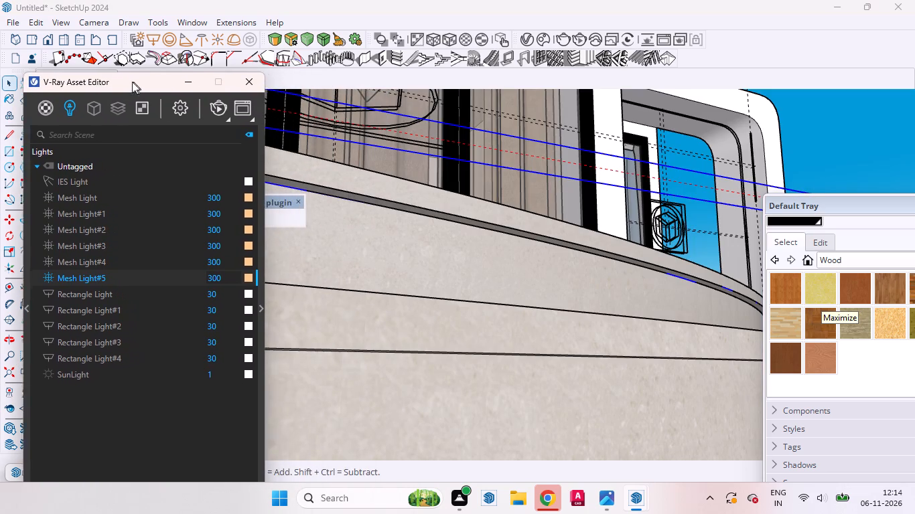
drag(132, 82, 131, 82)
Make a group from the underside face of the second step's nosing together with its bounding edges.
scroll(542, 332, up, 2)
scroll(443, 337, down, 3)
middle_drag(466, 312, 459, 372)
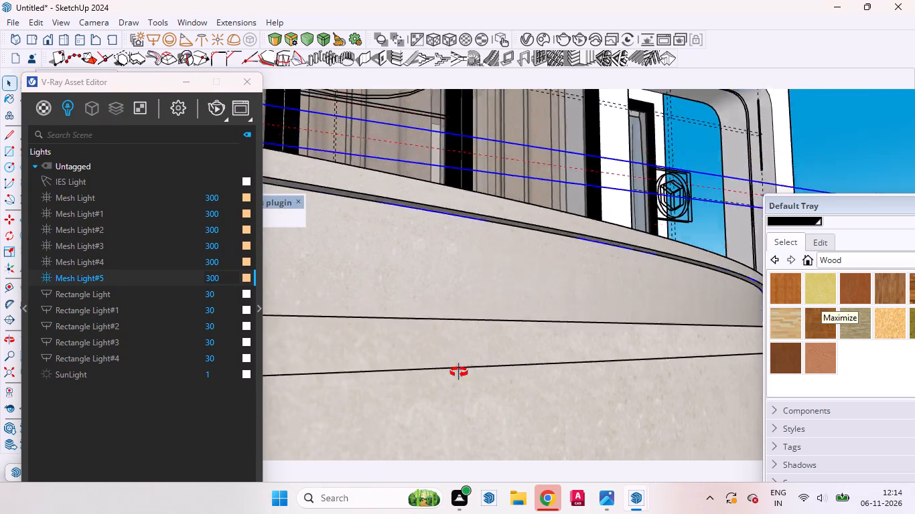
middle_drag(459, 372, 455, 414)
scroll(429, 305, down, 9)
scroll(482, 353, up, 5)
scroll(482, 353, down, 2)
scroll(483, 355, up, 4)
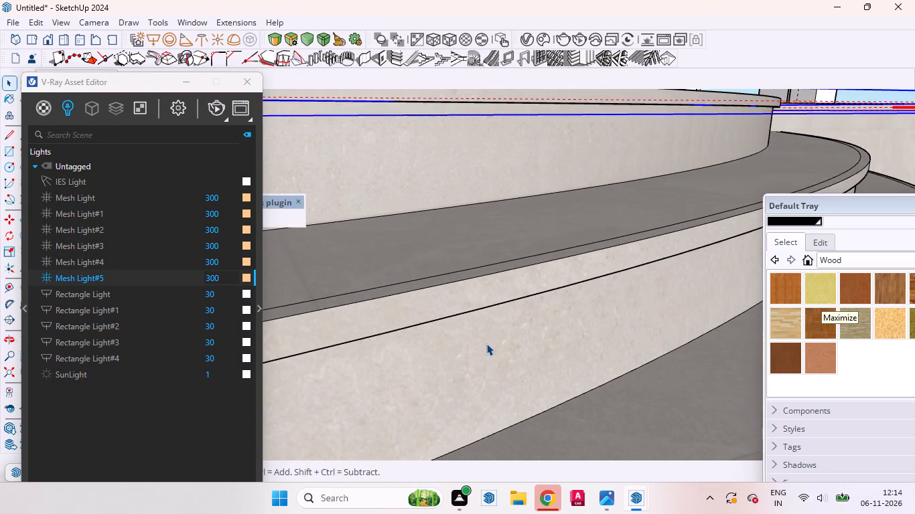
middle_drag(486, 341, 411, 226)
scroll(432, 184, up, 20)
scroll(432, 184, up, 1)
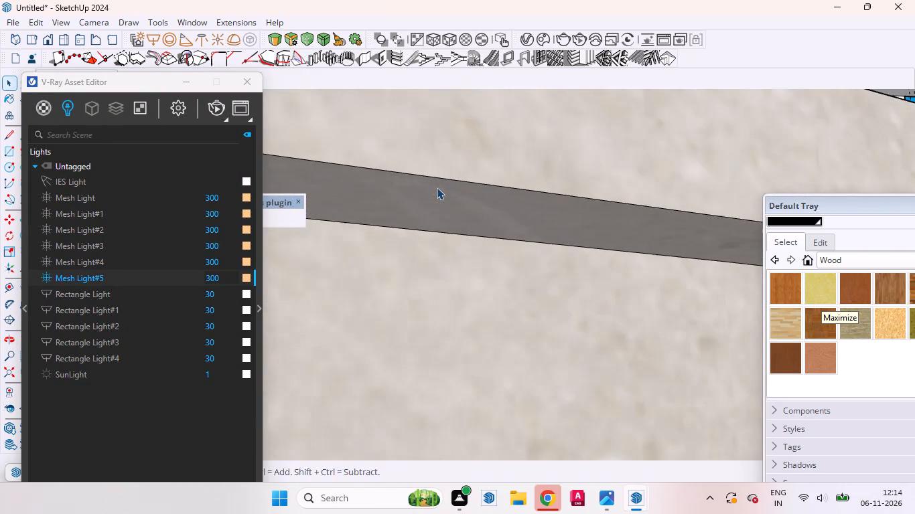
click(445, 201)
click(445, 201)
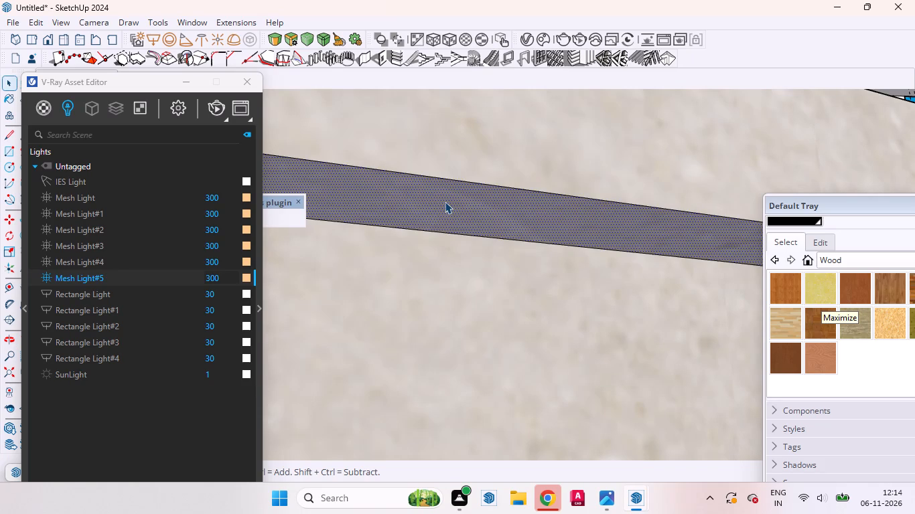
right_click(445, 201)
click(409, 211)
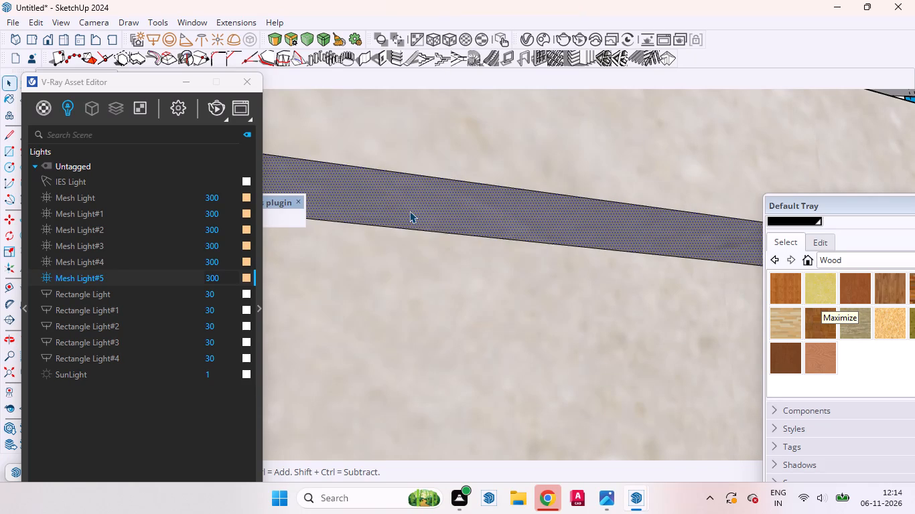
click(409, 211)
double_click(409, 211)
click(414, 208)
double_click(486, 216)
right_click(460, 212)
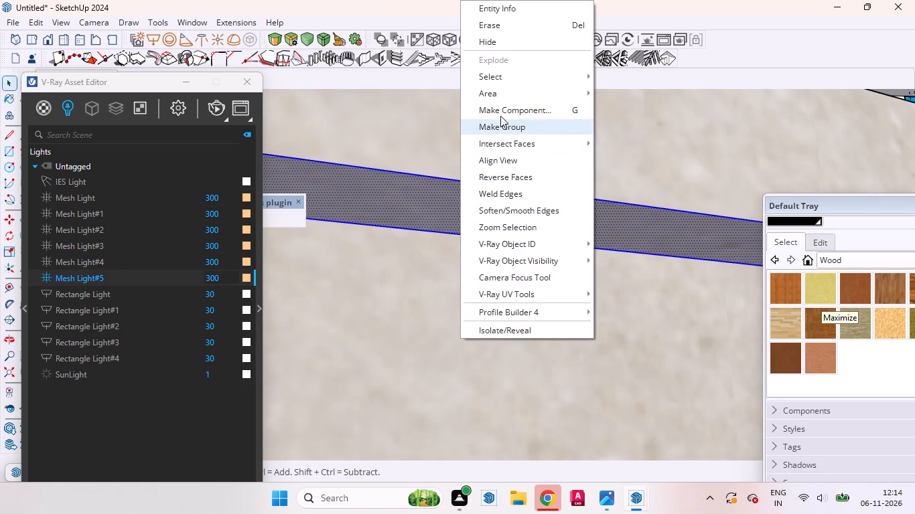
click(500, 132)
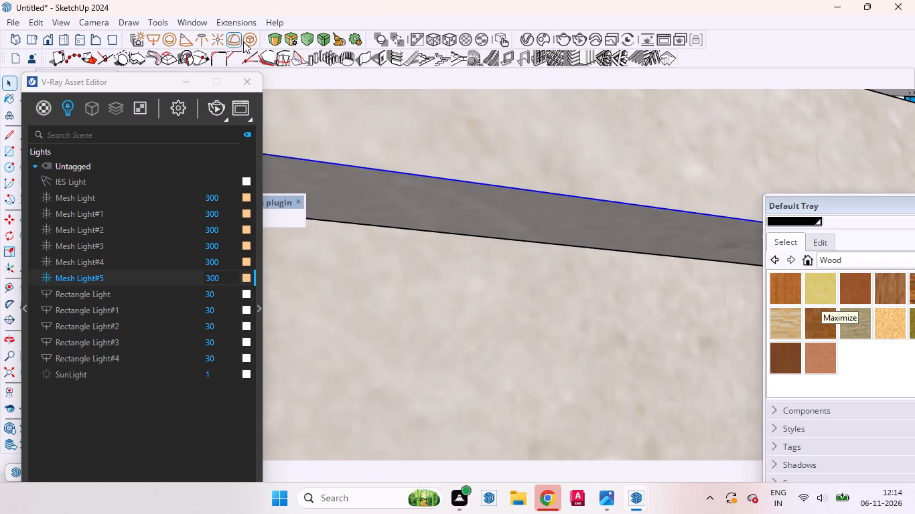
Convert the second nosing's underside group into a mesh light with intensity 300 and the same orange colour as Mesh Light#5.
click(249, 39)
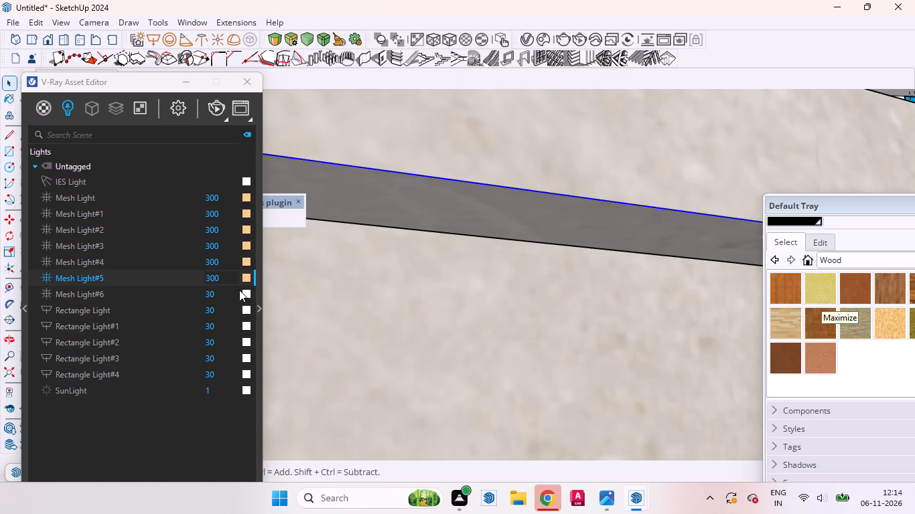
click(225, 293)
key(0)
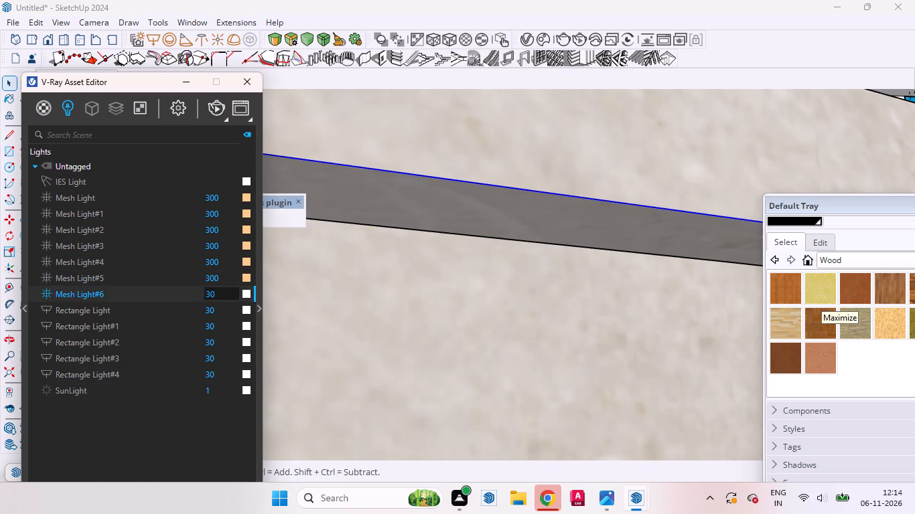
drag(247, 278, 247, 290)
drag(247, 290, 247, 296)
Make a group from the underside face of the third step's nosing together with its bounding edges.
scroll(409, 294, down, 5)
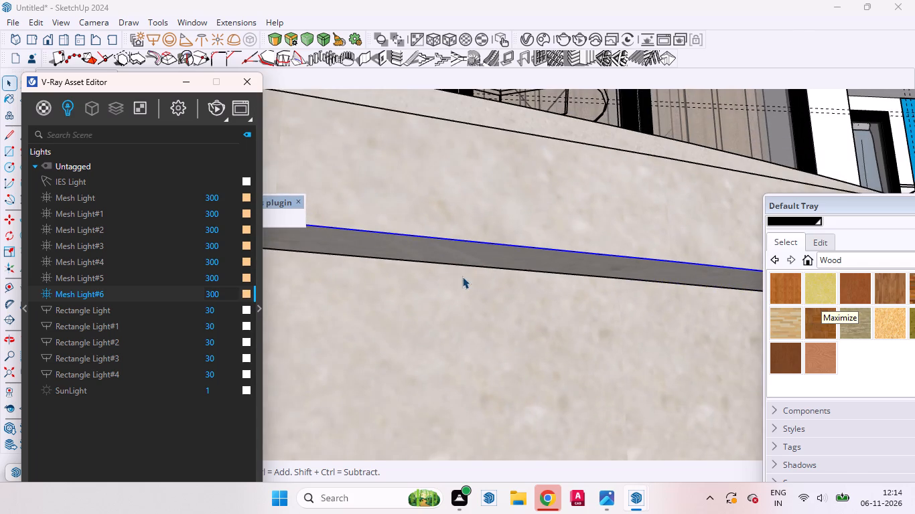
middle_drag(461, 294, 404, 450)
middle_click(404, 450)
scroll(399, 353, down, 18)
scroll(425, 282, up, 1)
scroll(425, 282, down, 6)
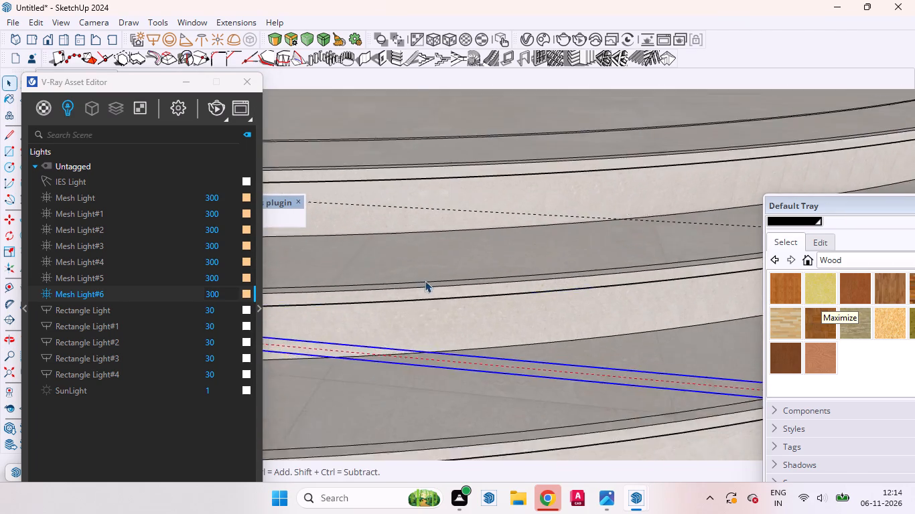
scroll(425, 280, down, 11)
middle_drag(403, 311, 486, 216)
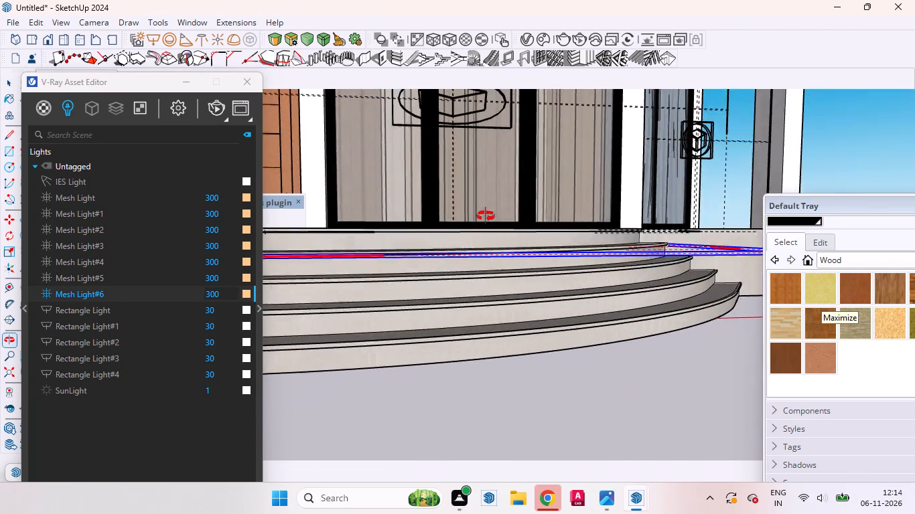
middle_drag(486, 216, 492, 213)
scroll(372, 292, up, 20)
scroll(372, 292, up, 2)
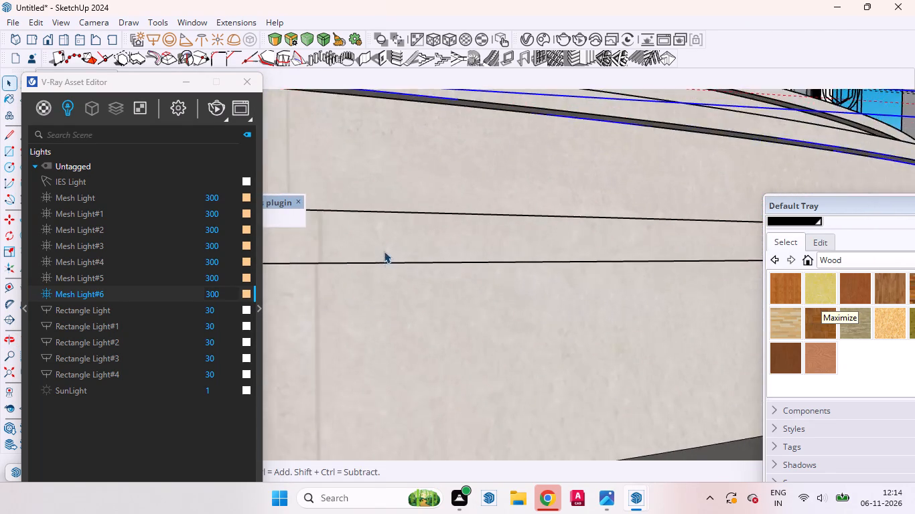
scroll(384, 251, up, 3)
middle_drag(385, 264, 379, 175)
scroll(378, 225, up, 4)
click(380, 220)
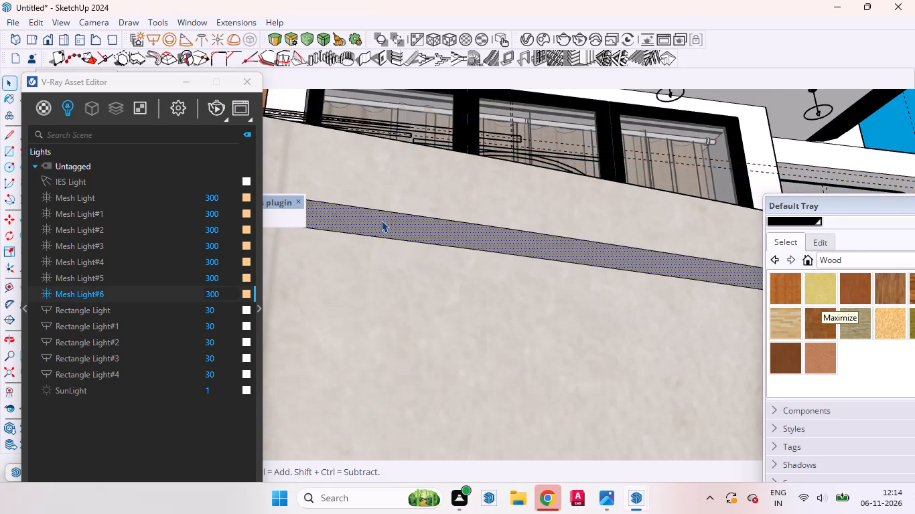
double_click(382, 220)
right_click(382, 220)
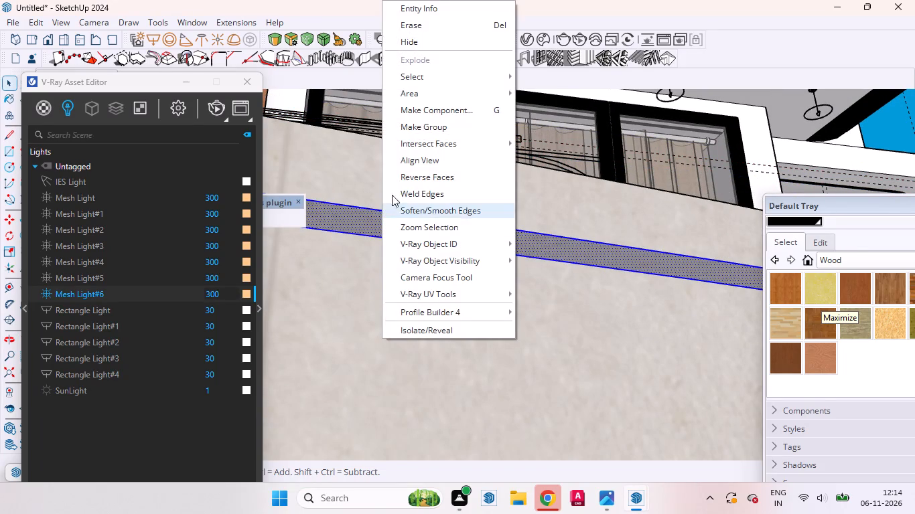
click(422, 131)
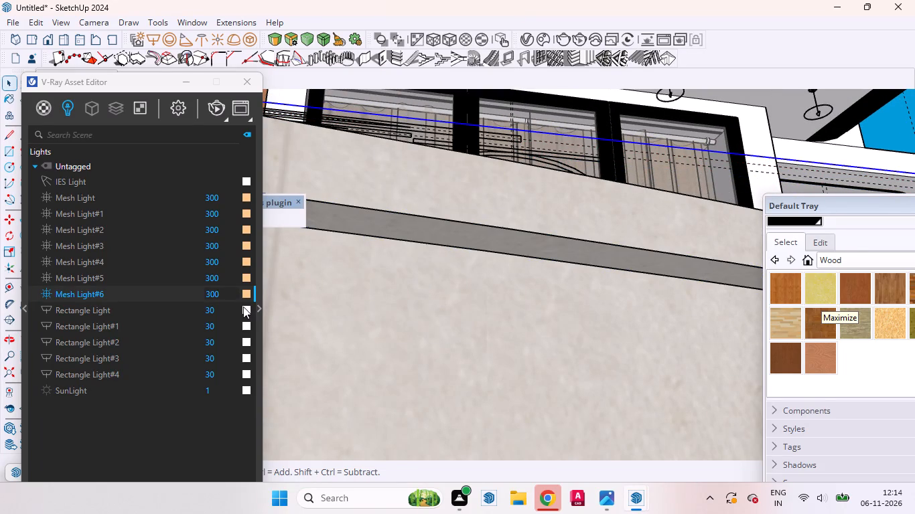
Convert the third nosing's underside group into a mesh light with intensity 300 and the same orange colour as Mesh Light#6.
click(243, 39)
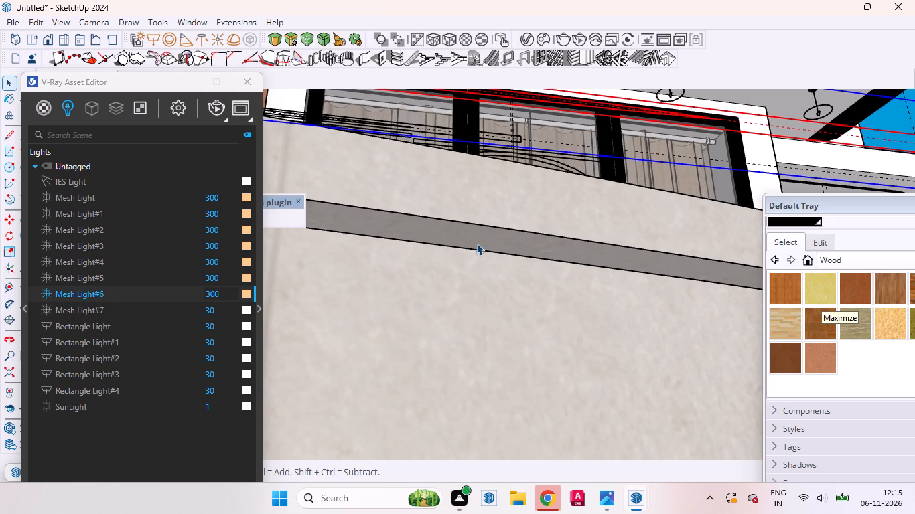
middle_drag(476, 244, 457, 365)
scroll(454, 347, up, 1)
scroll(445, 296, down, 20)
scroll(445, 296, down, 1)
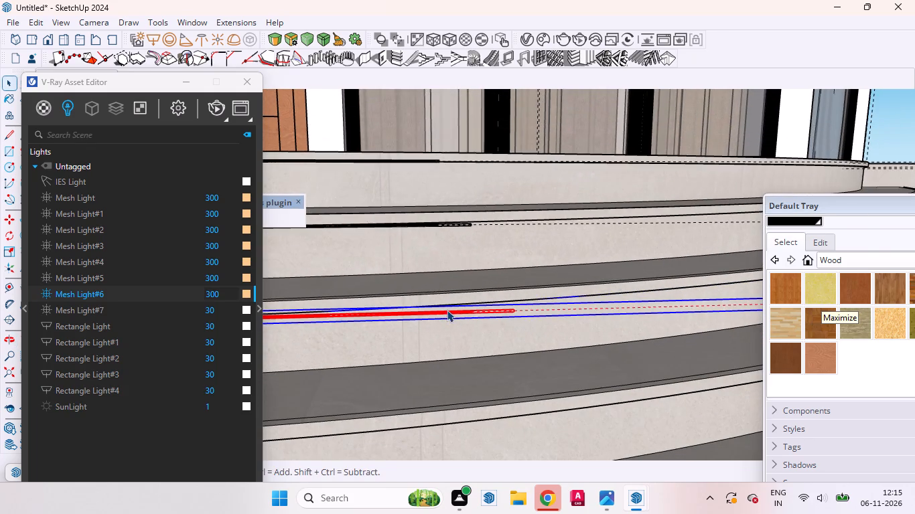
click(224, 313)
key(0)
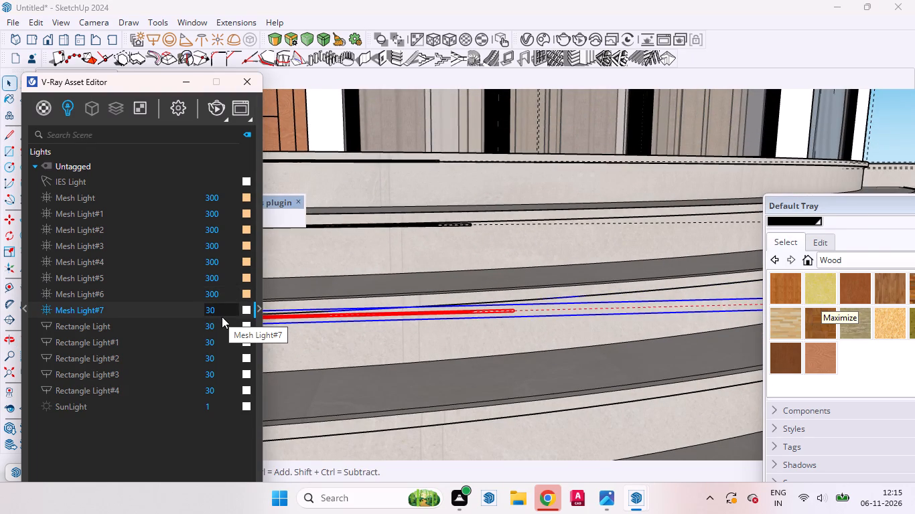
drag(247, 292, 247, 308)
drag(247, 308, 247, 312)
Make a group from the underside face of the fourth step's nosing together with its bounding edges.
scroll(403, 319, down, 13)
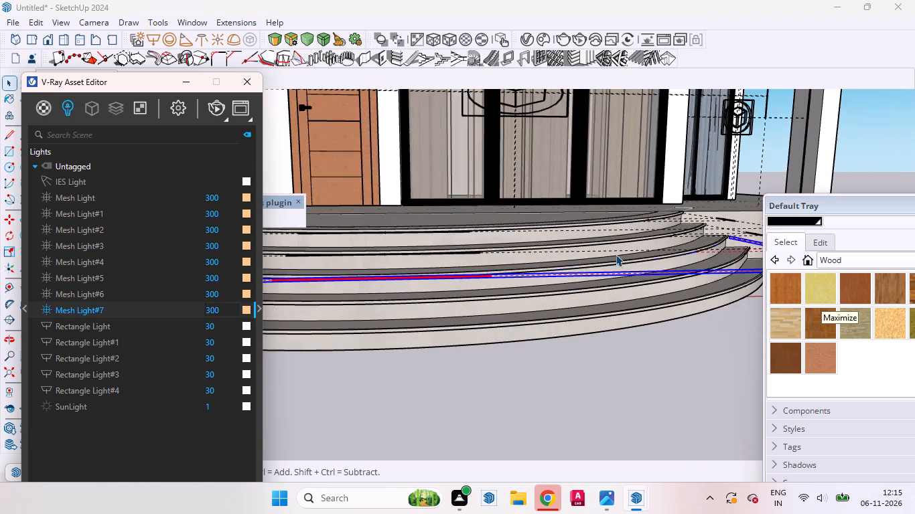
scroll(441, 283, up, 9)
middle_drag(464, 339, 462, 307)
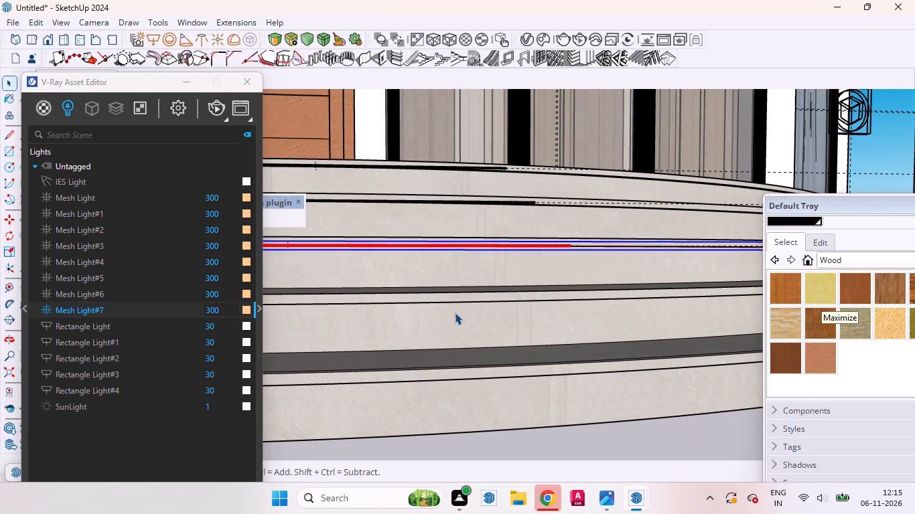
scroll(437, 307, up, 4)
middle_drag(433, 301, 420, 228)
scroll(420, 228, up, 6)
scroll(422, 216, down, 2)
scroll(422, 216, up, 6)
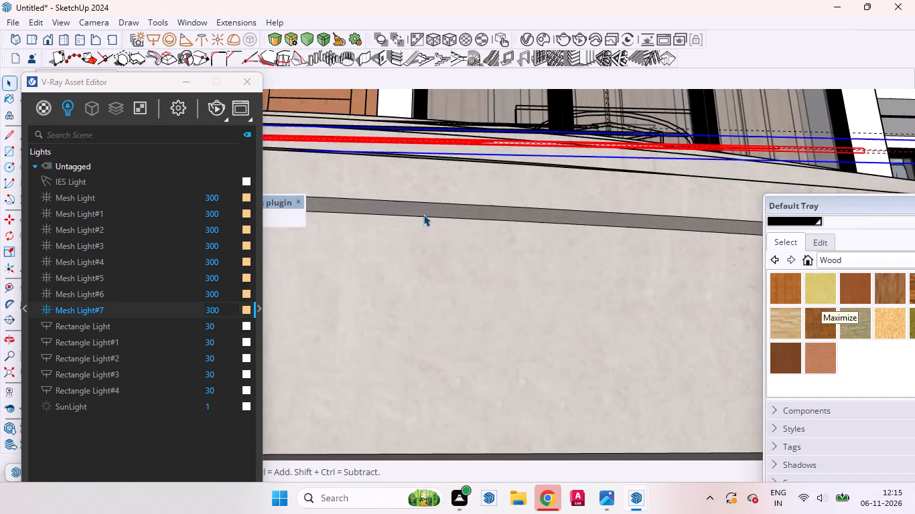
scroll(423, 214, up, 8)
click(424, 207)
double_click(425, 207)
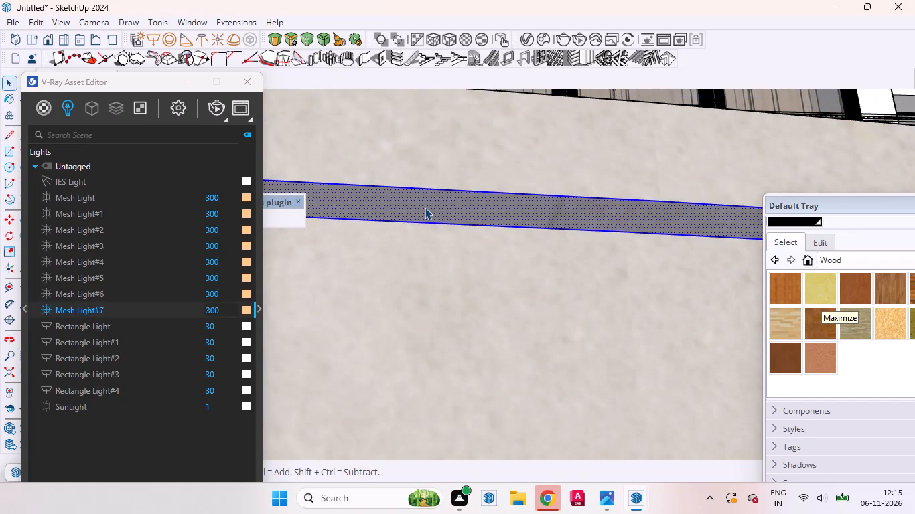
right_click(425, 207)
click(455, 128)
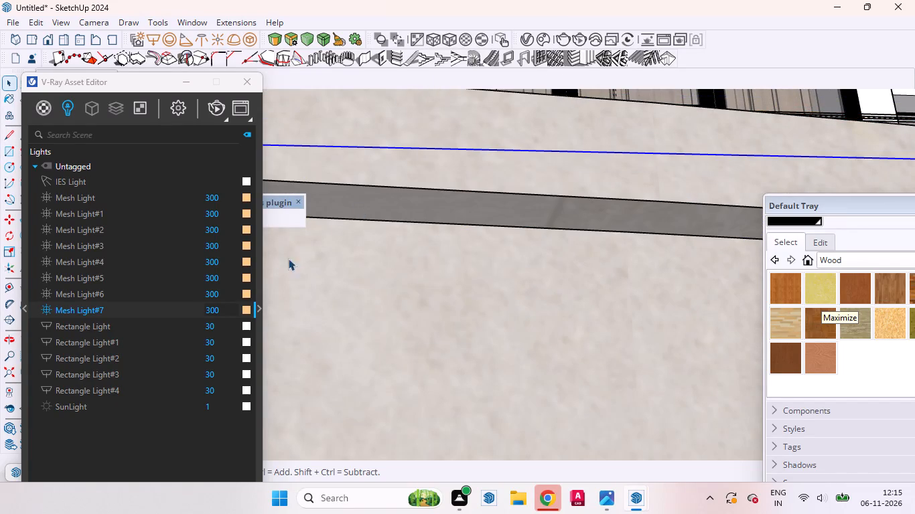
Convert the fourth nosing's underside group into a mesh light with intensity 300 and the same orange colour as Mesh Light#7.
click(250, 38)
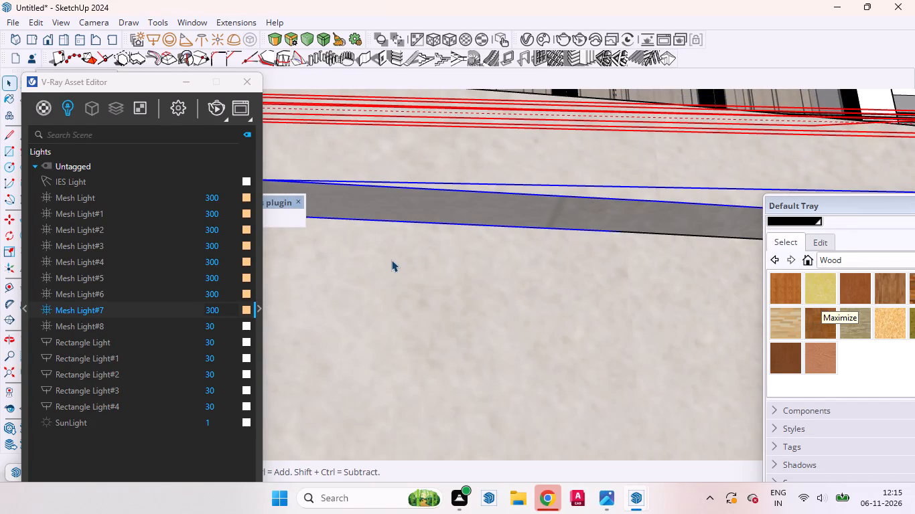
scroll(437, 268, down, 5)
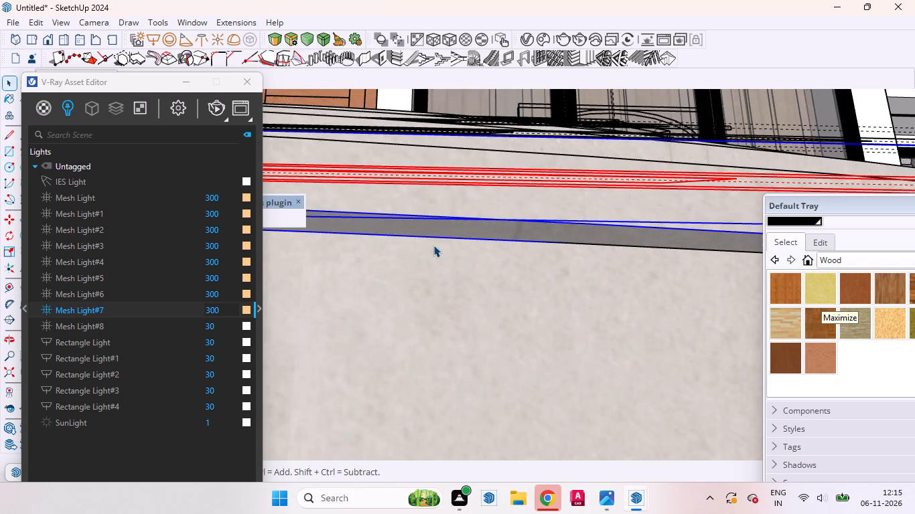
middle_drag(433, 245, 484, 399)
scroll(496, 297, down, 9)
scroll(491, 296, up, 2)
scroll(491, 296, down, 19)
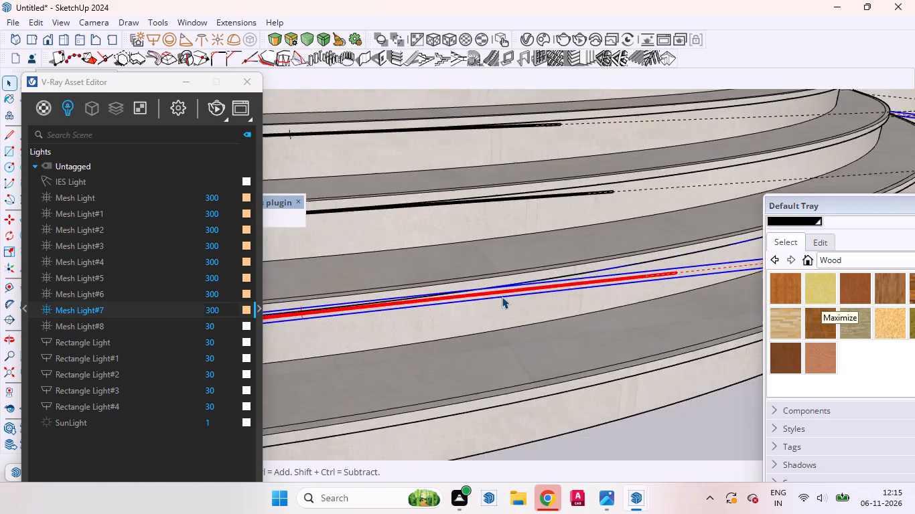
scroll(502, 296, down, 11)
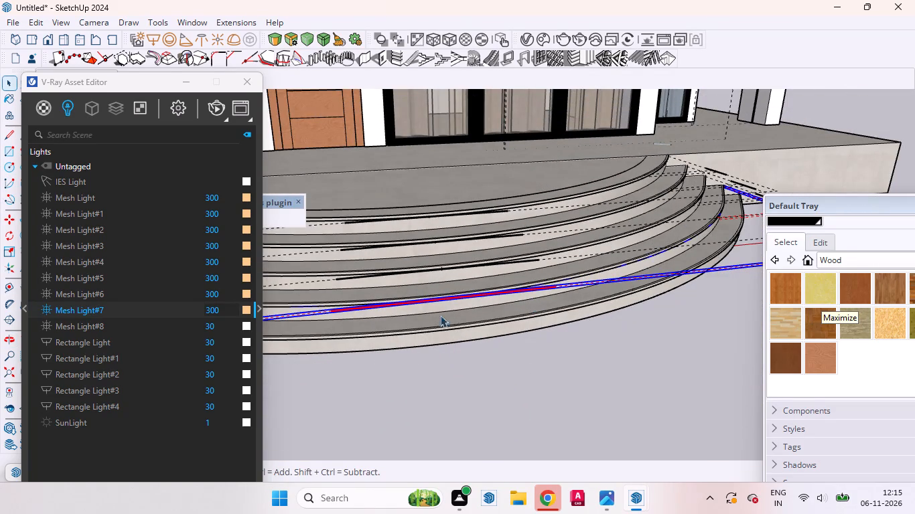
scroll(488, 297, up, 9)
middle_drag(492, 313, 498, 250)
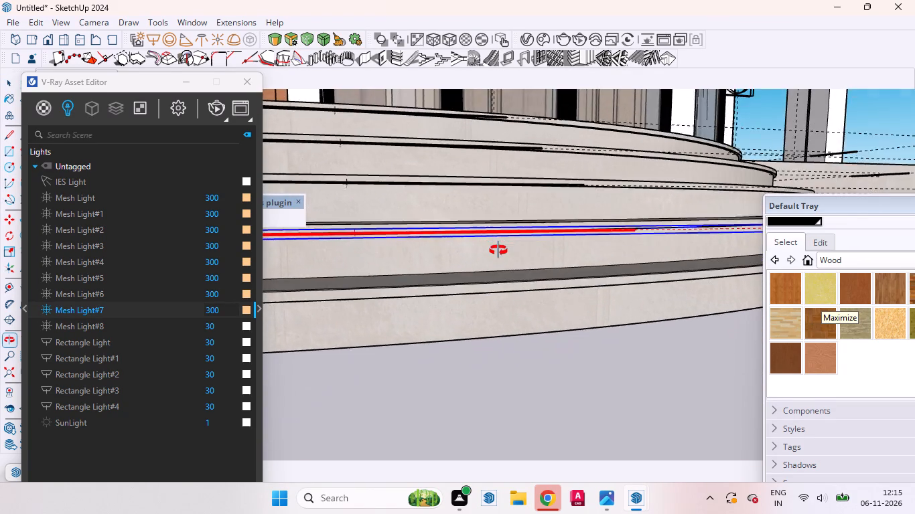
middle_drag(498, 250, 476, 229)
click(224, 325)
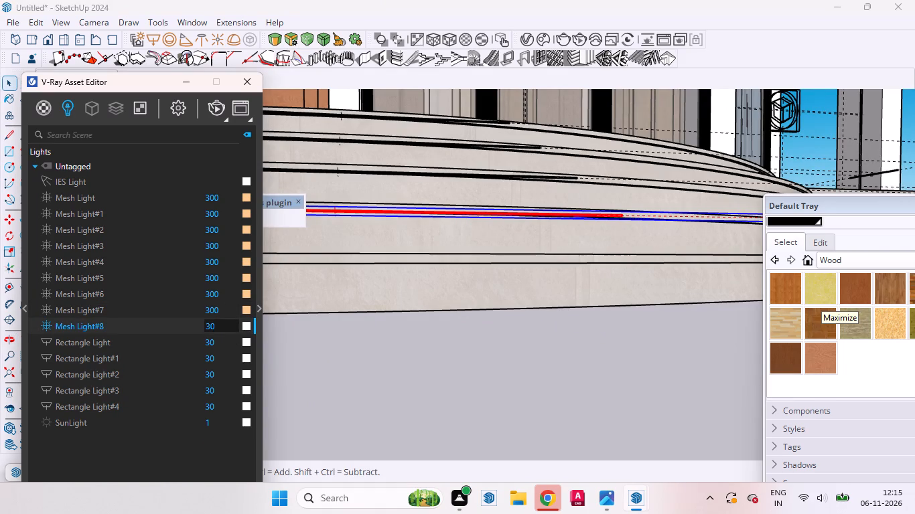
key(0)
drag(249, 306, 248, 325)
drag(248, 325, 247, 326)
Make a group from the underside face of the lowest step's nosing together with its bounding edges.
scroll(472, 282, up, 7)
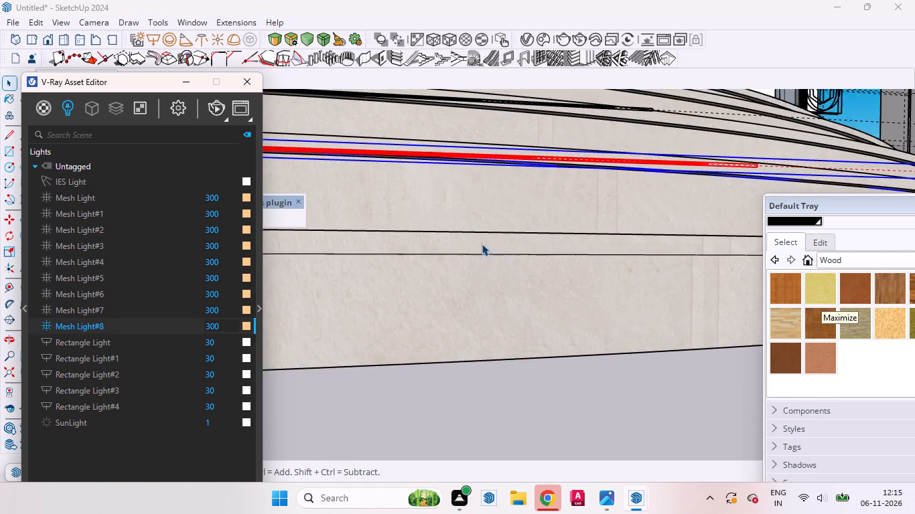
scroll(482, 244, up, 10)
middle_drag(472, 307, 433, 225)
scroll(433, 198, up, 2)
scroll(433, 198, down, 1)
scroll(433, 197, up, 3)
scroll(433, 196, down, 1)
scroll(433, 195, up, 3)
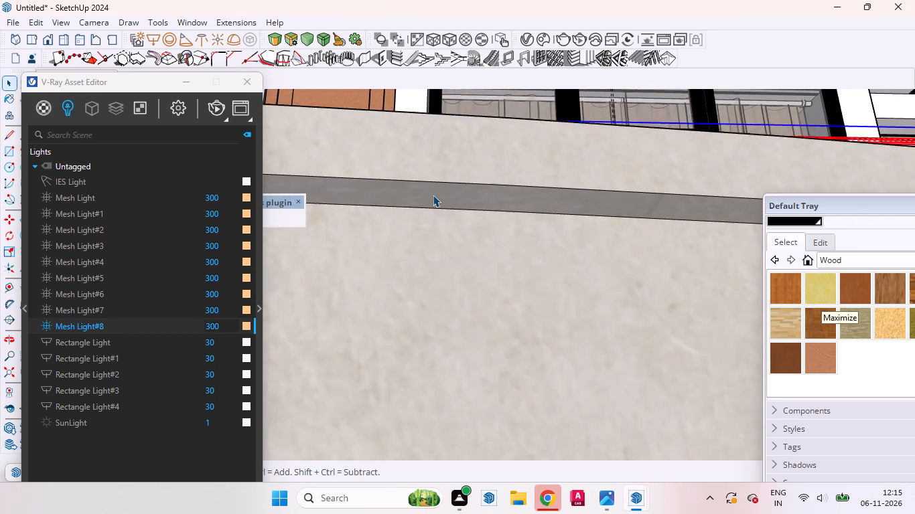
scroll(433, 195, up, 1)
click(433, 195)
double_click(433, 195)
double_click(430, 198)
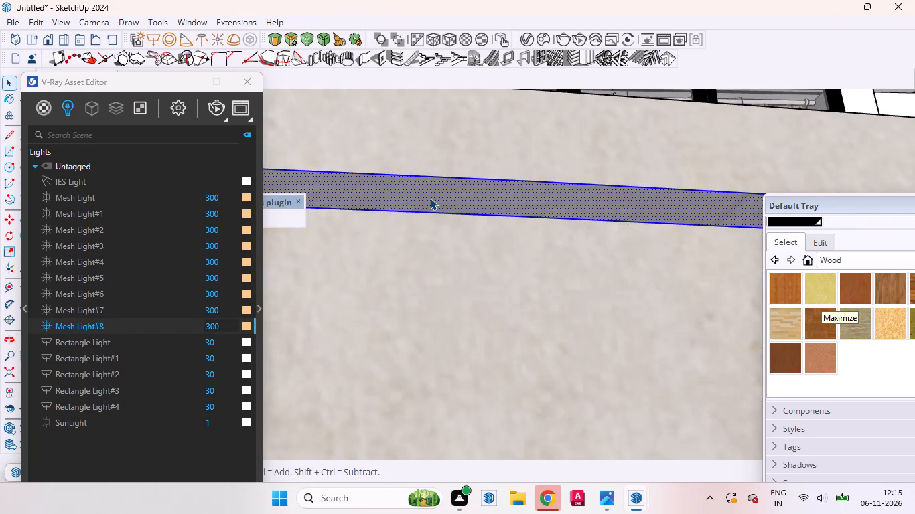
right_click(429, 197)
click(460, 127)
Convert the lowest nosing's underside group into a mesh light with intensity 300 and the same orange colour as Mesh Light#8.
click(251, 41)
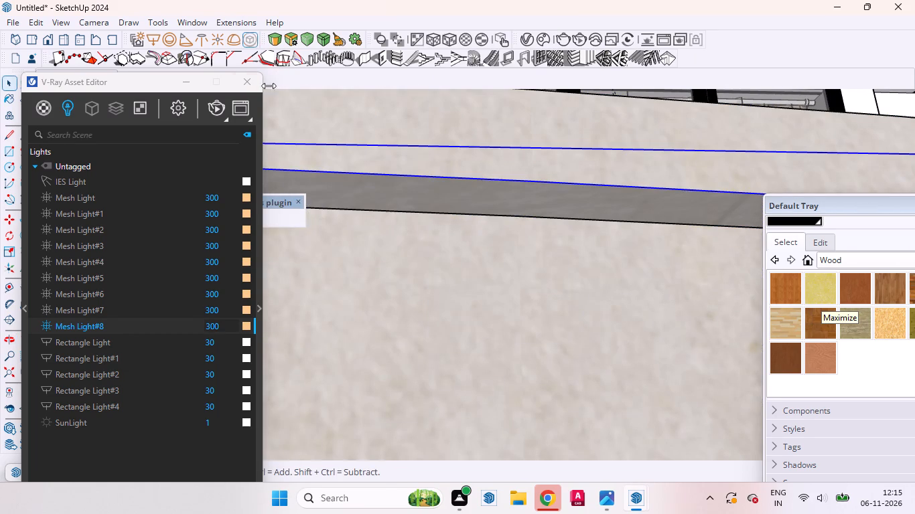
click(220, 341)
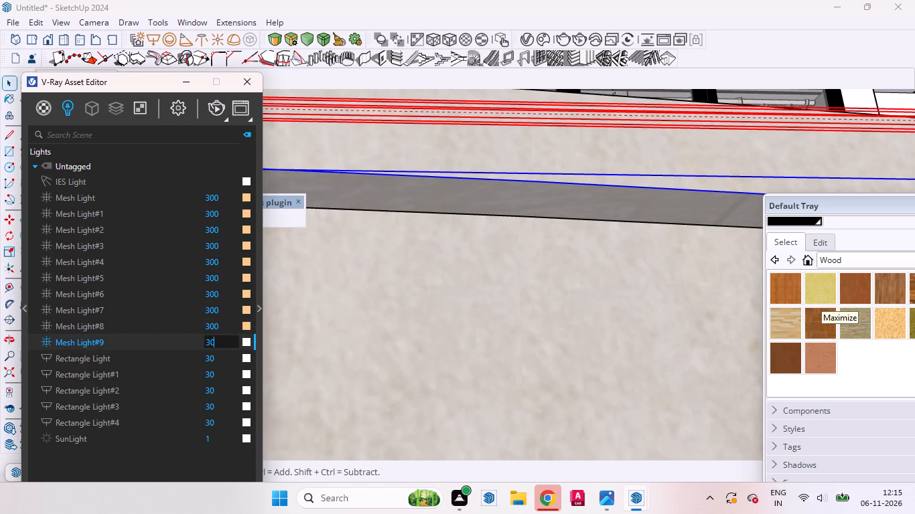
key(0)
drag(247, 322, 247, 341)
Clear the selection and examine the whole flight of curved entrance steps from above.
middle_drag(419, 292, 407, 388)
scroll(410, 353, down, 2)
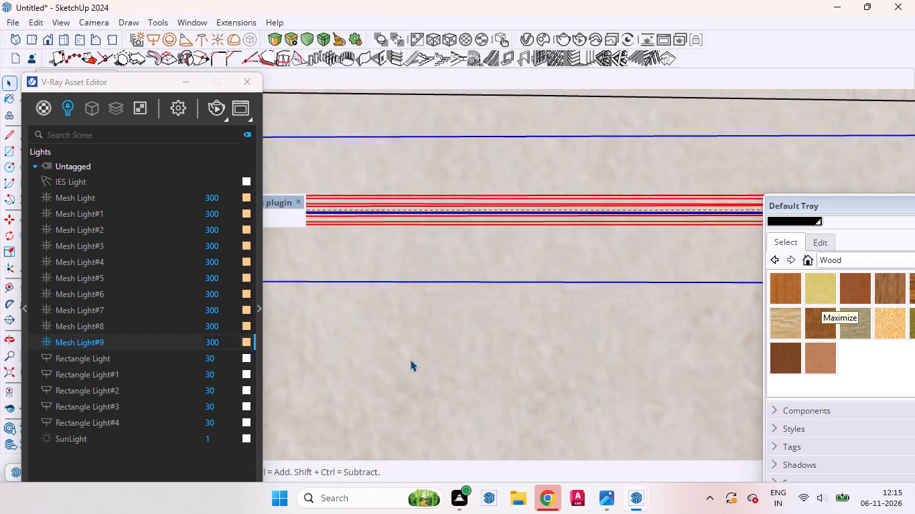
scroll(410, 359, down, 20)
scroll(410, 359, down, 20)
scroll(410, 359, down, 2)
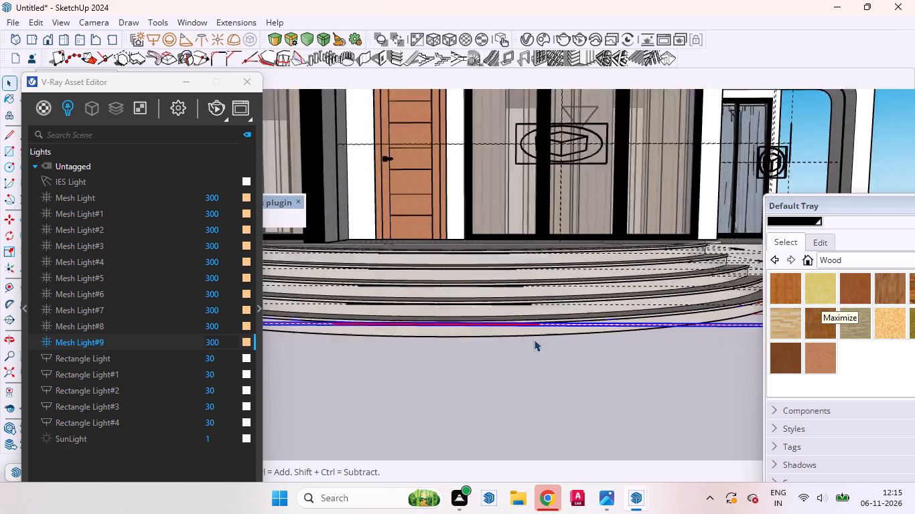
scroll(534, 339, down, 11)
click(549, 402)
middle_drag(476, 355, 571, 510)
scroll(516, 305, up, 5)
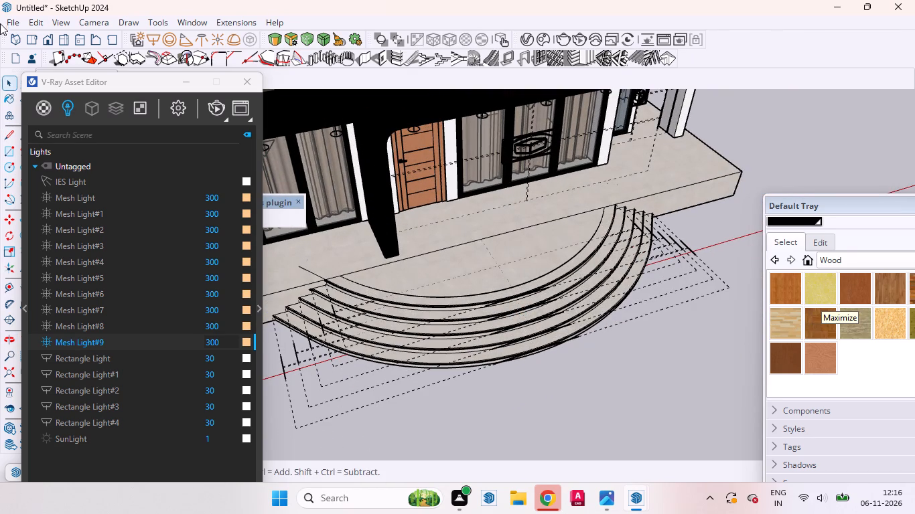
Restore the Scene 1 camera view with the V-Ray Asset Editor moved aside, and start a V-Ray Interactive render.
drag(79, 87, 184, 115)
click(80, 73)
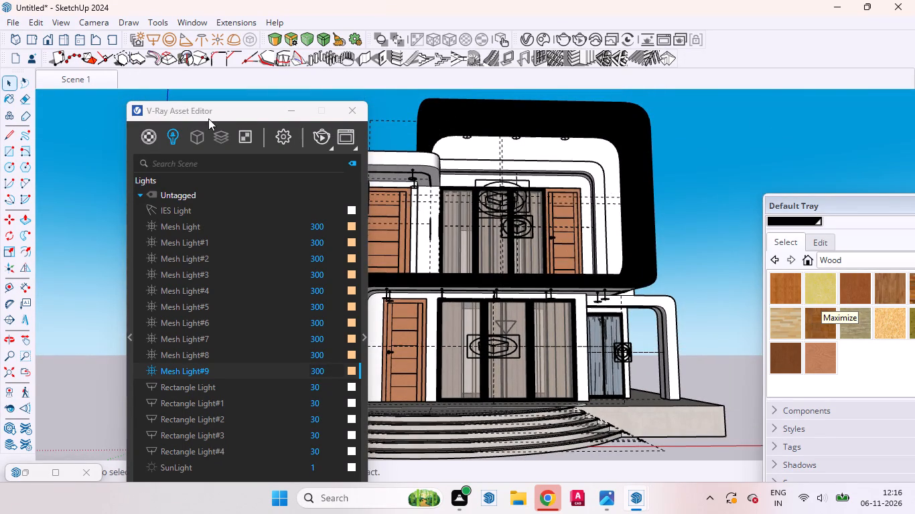
drag(210, 110, 72, 98)
scroll(544, 185, down, 5)
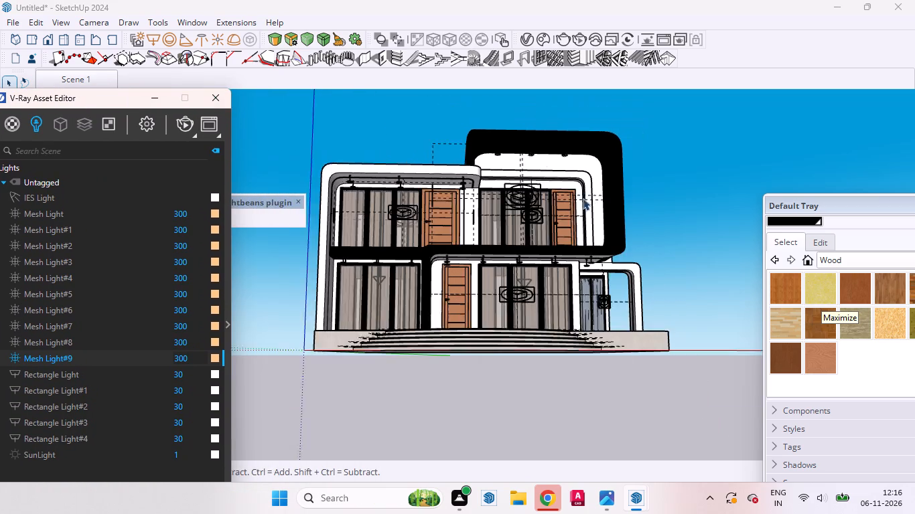
click(82, 80)
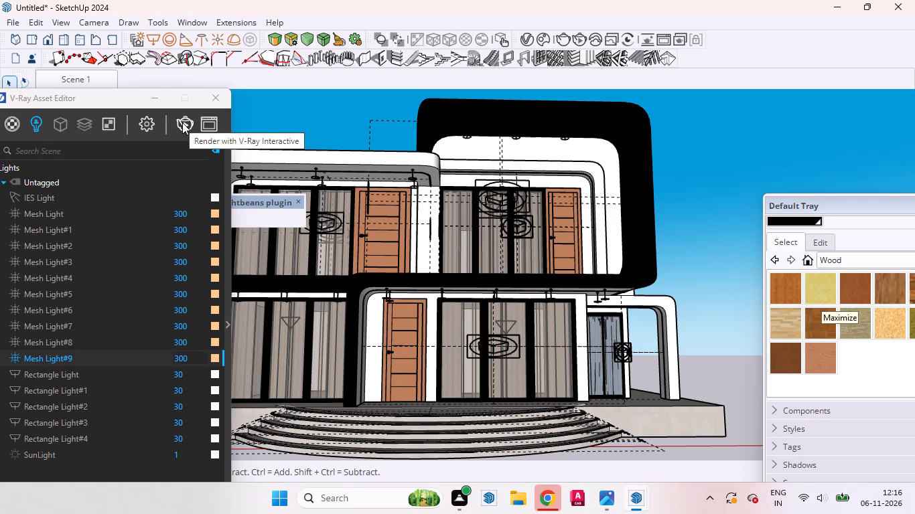
click(182, 122)
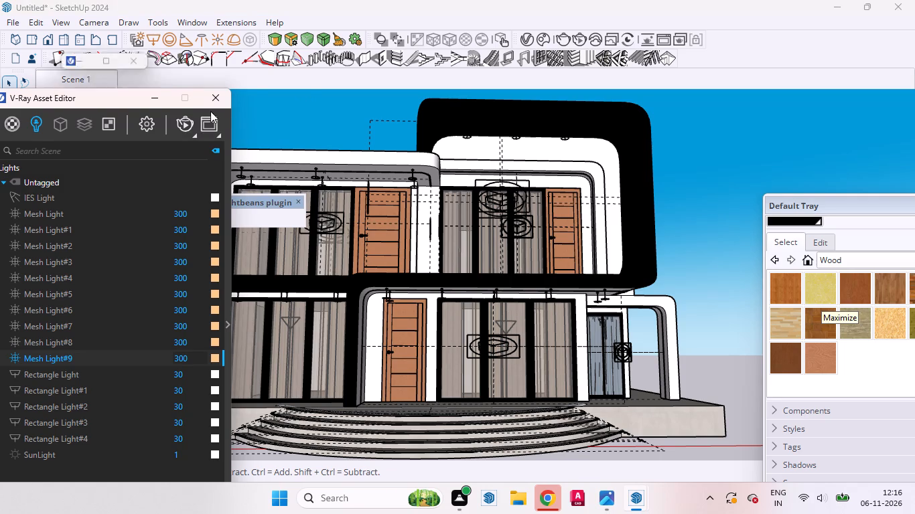
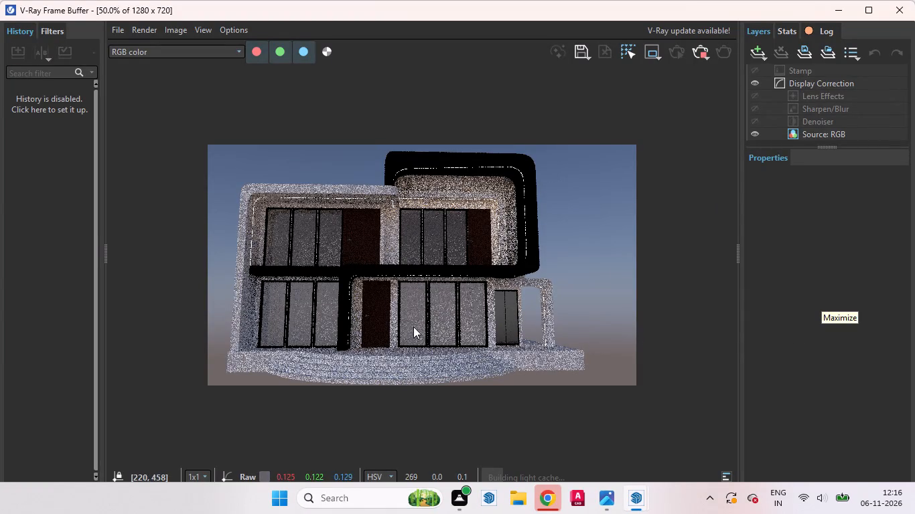
Examine the developing interactive render of the house front, both close up and as a whole, and dismiss the disk notification.
scroll(413, 365, up, 1)
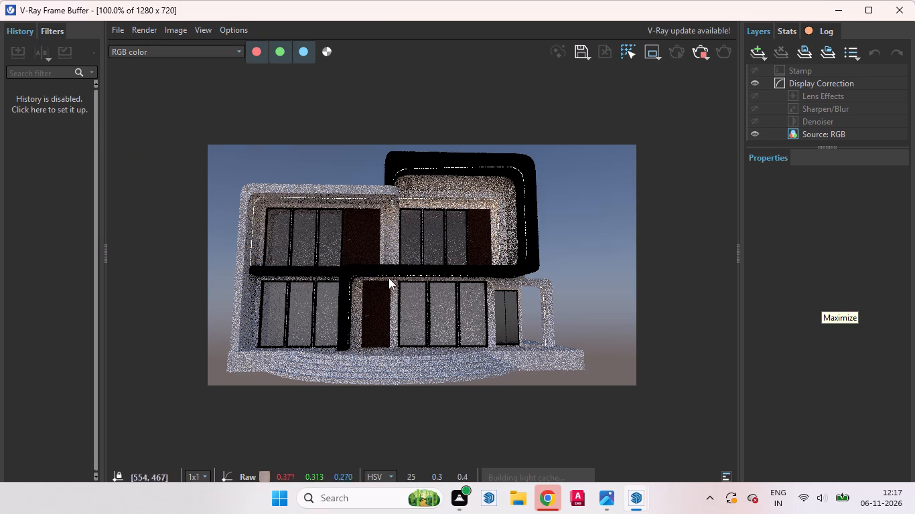
scroll(462, 244, down, 1)
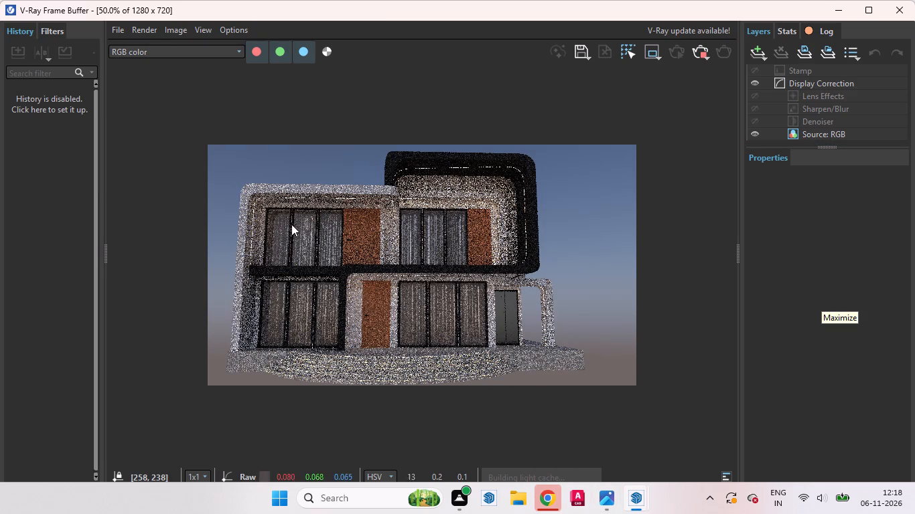
scroll(319, 223, up, 1)
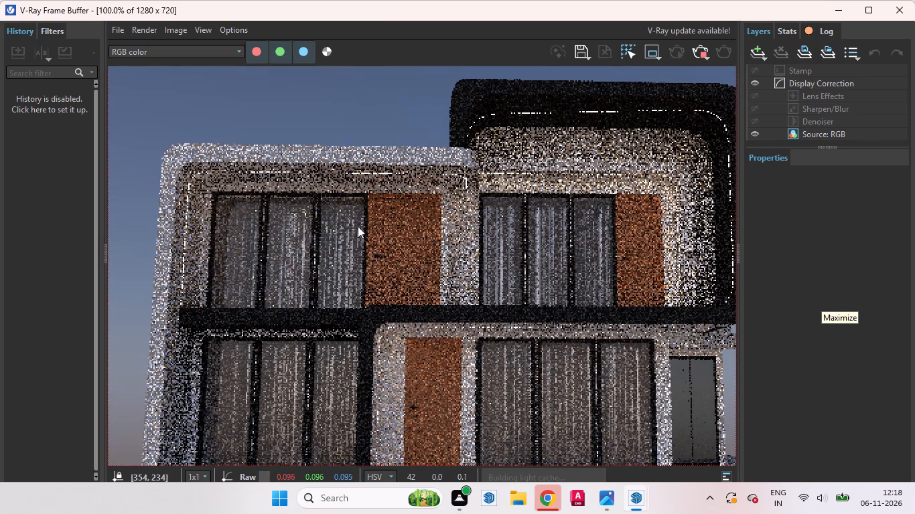
scroll(373, 230, down, 1)
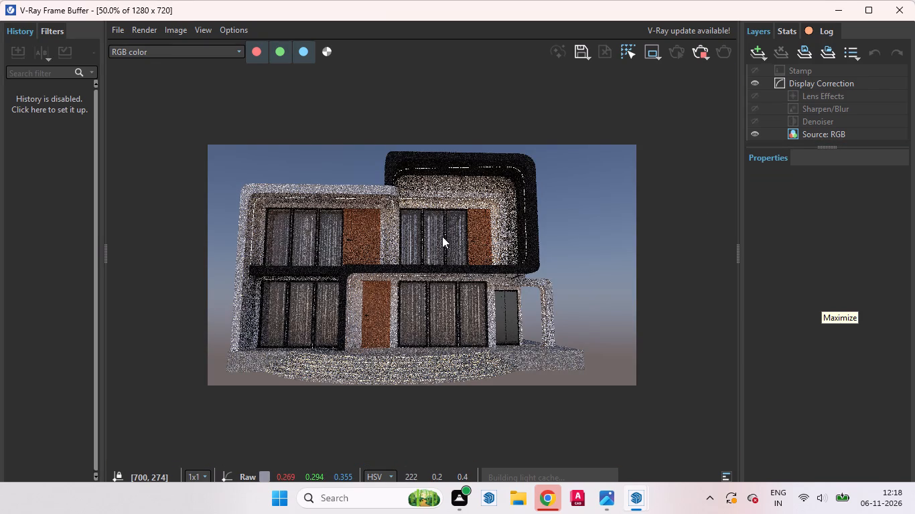
scroll(442, 236, up, 1)
scroll(465, 238, down, 1)
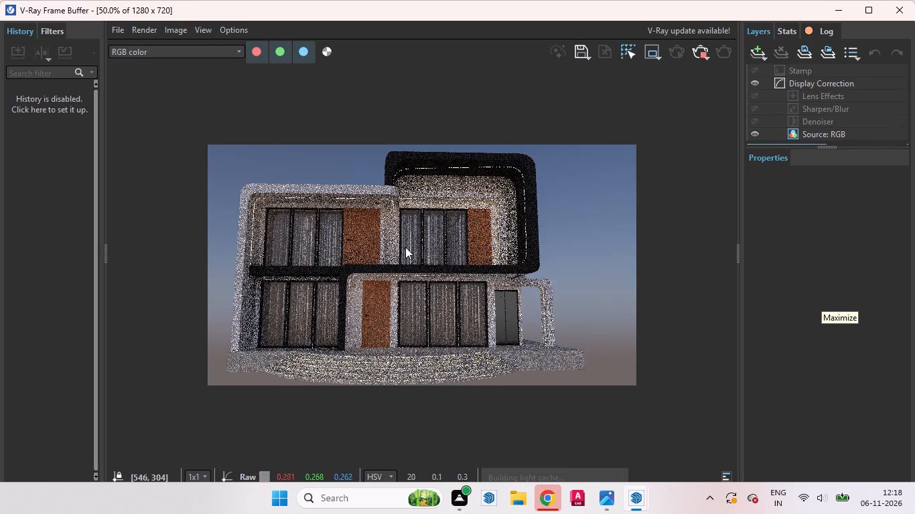
scroll(436, 249, down, 1)
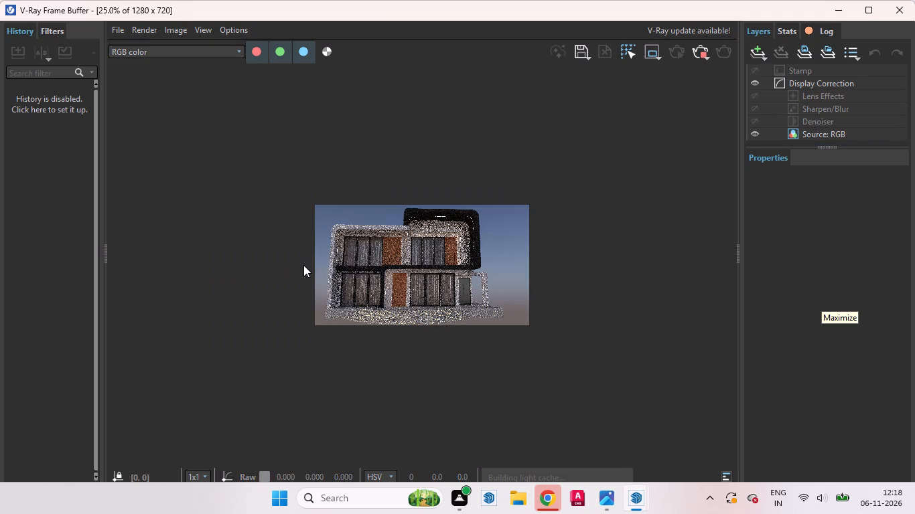
scroll(365, 255, up, 2)
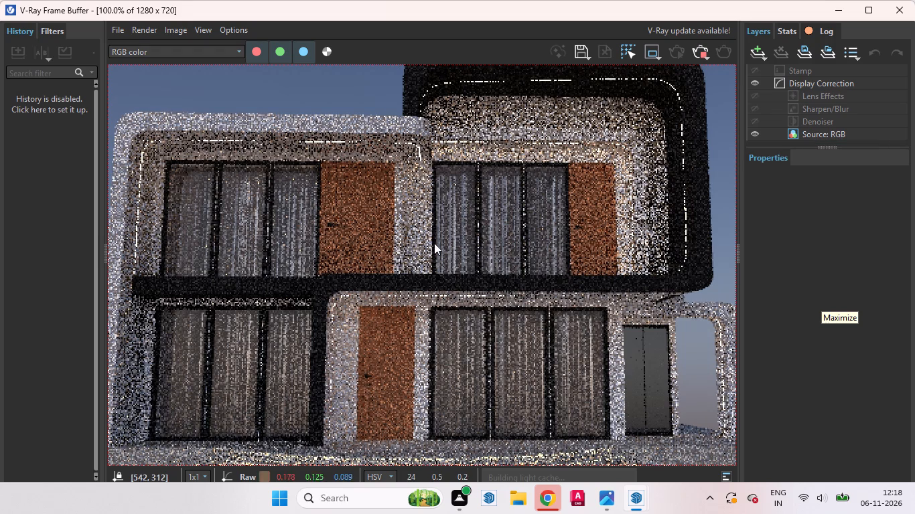
scroll(436, 243, down, 1)
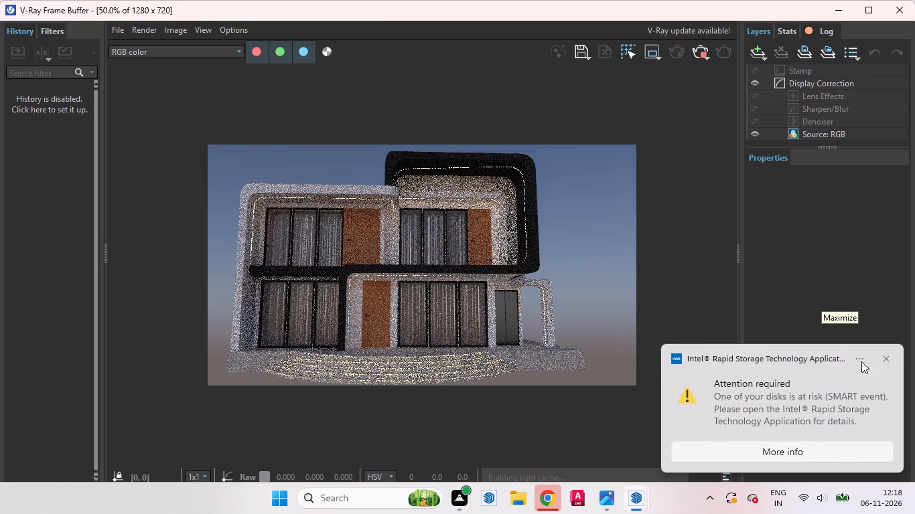
click(882, 359)
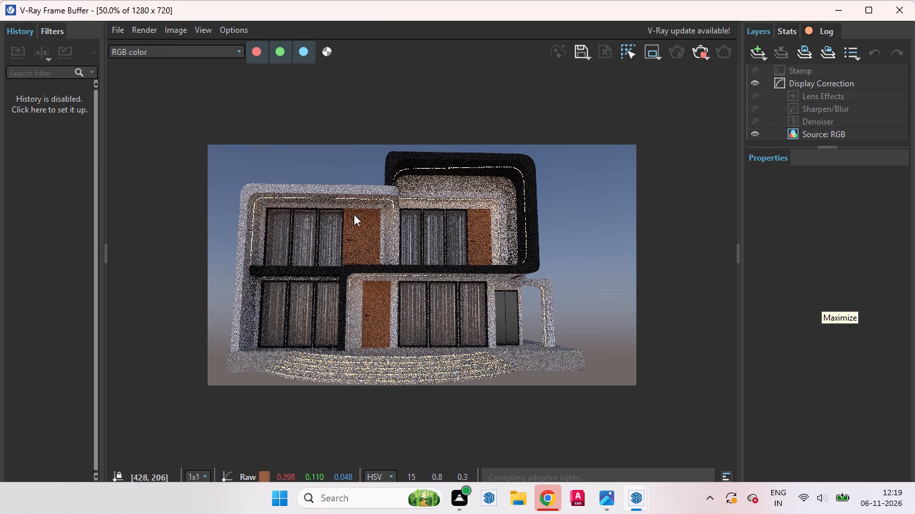
Inspect the upper-floor light strips, doors and glazing in the developing render, and dismiss the repeated disk notification.
scroll(360, 216, up, 2)
scroll(360, 216, down, 1)
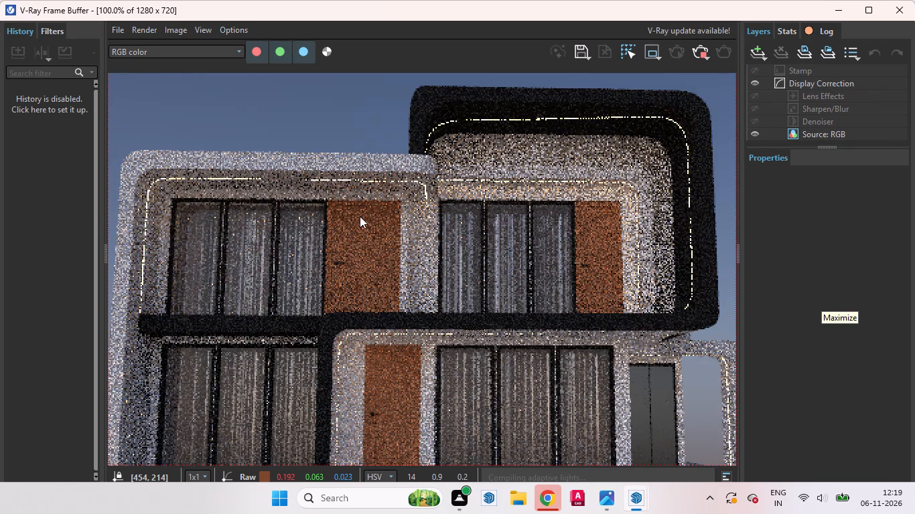
scroll(457, 224, down, 1)
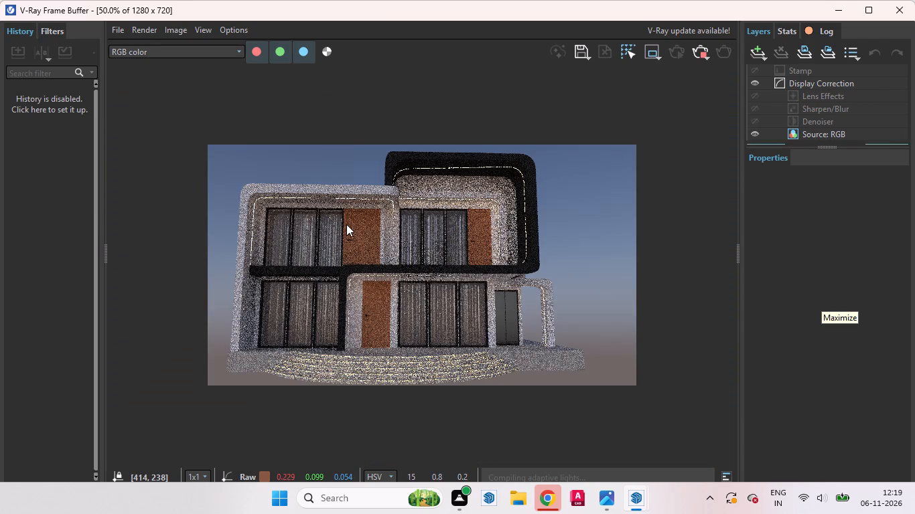
scroll(346, 224, up, 1)
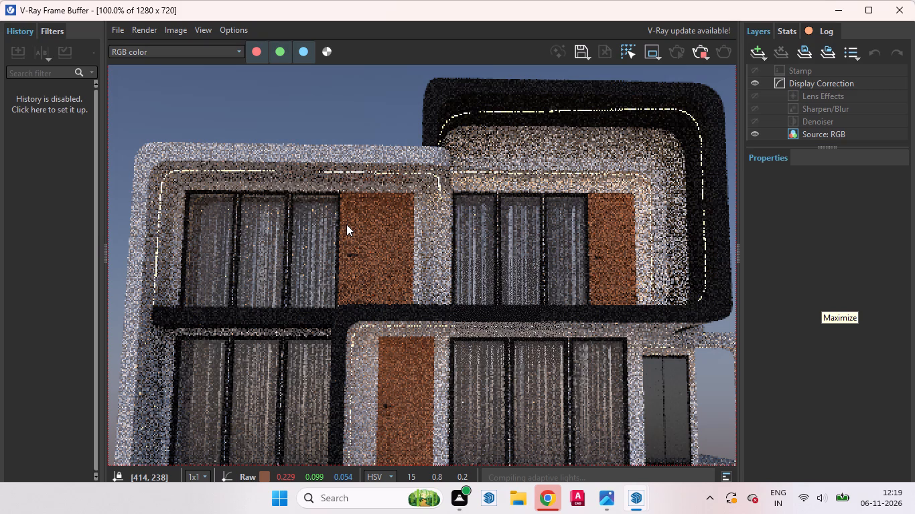
scroll(472, 222, down, 1)
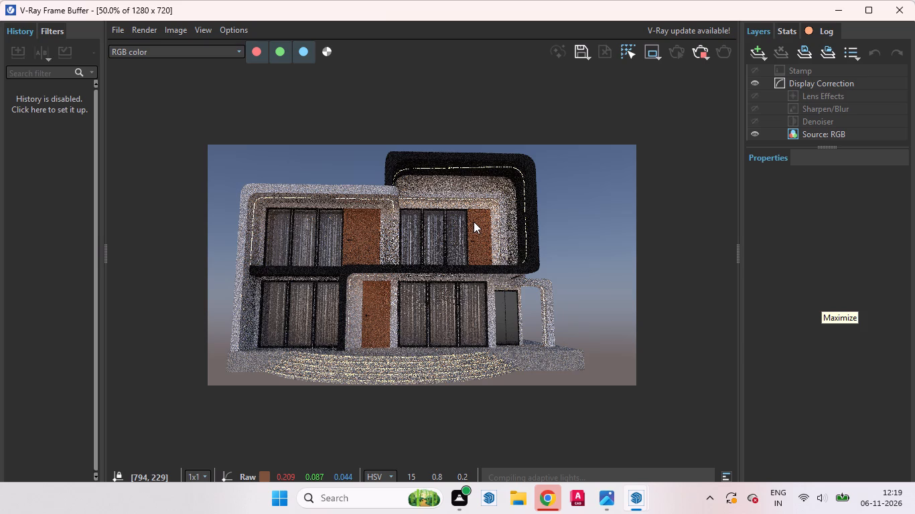
scroll(474, 222, up, 1)
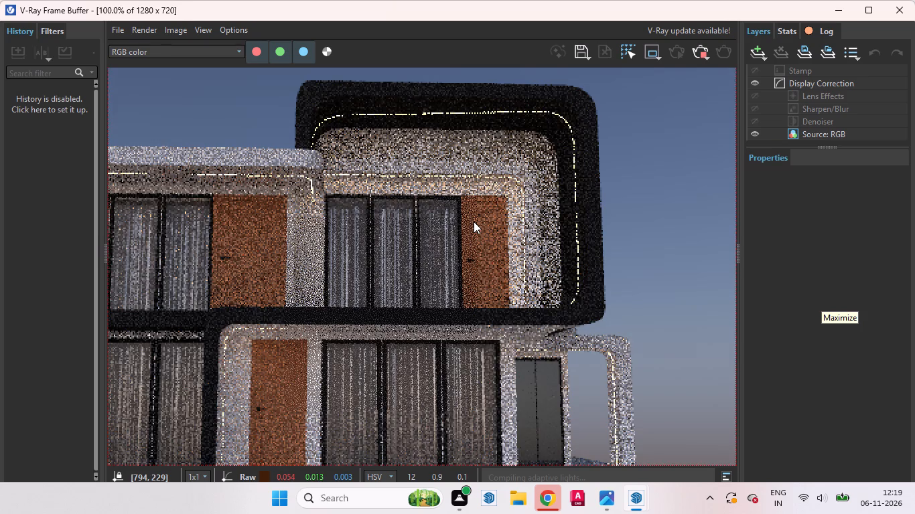
scroll(474, 222, down, 1)
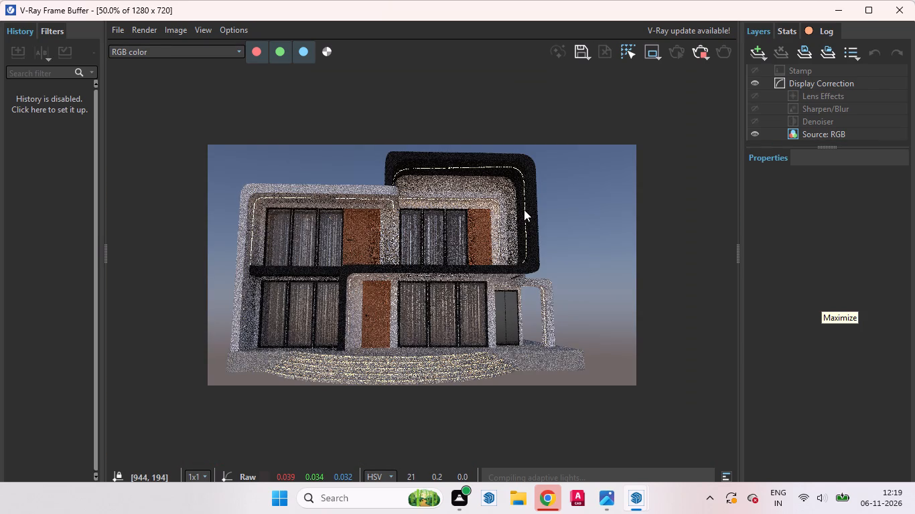
scroll(524, 209, up, 2)
scroll(577, 215, down, 2)
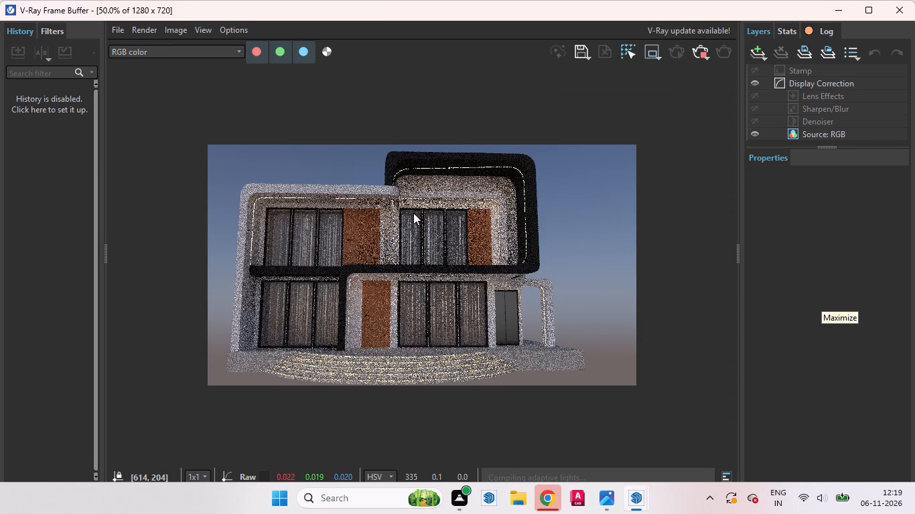
scroll(413, 213, up, 1)
scroll(417, 211, down, 1)
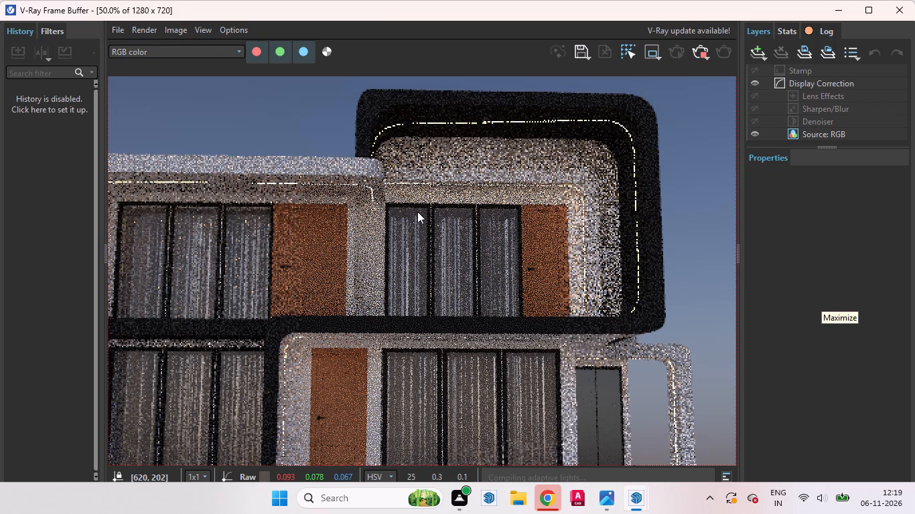
scroll(417, 211, down, 1)
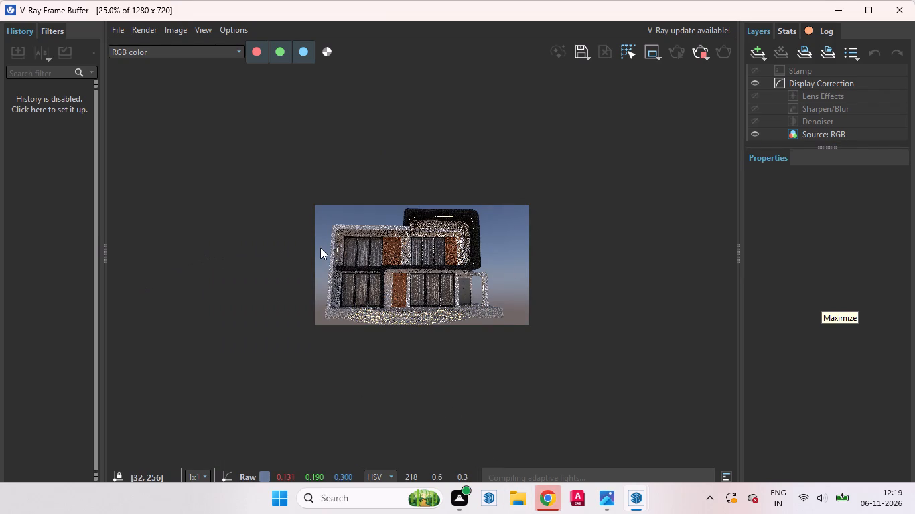
scroll(320, 248, up, 1)
scroll(320, 248, down, 1)
scroll(384, 252, up, 1)
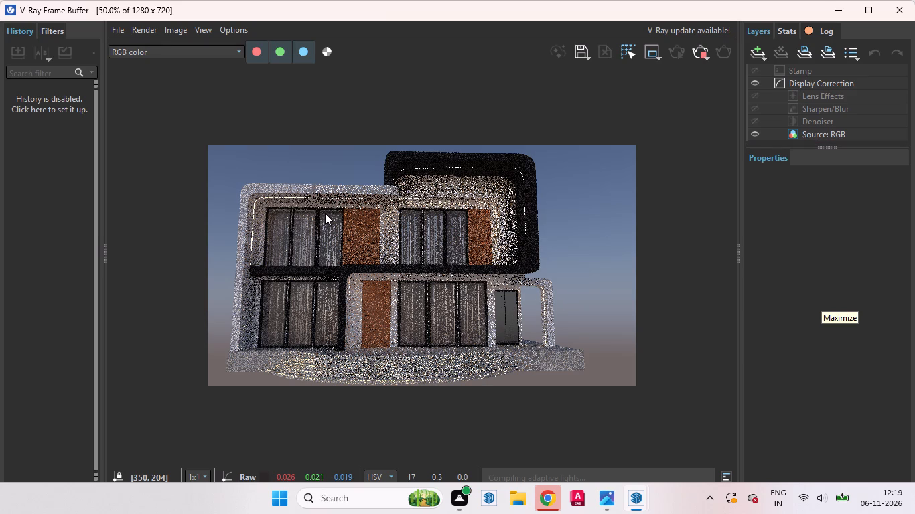
scroll(361, 224, up, 1)
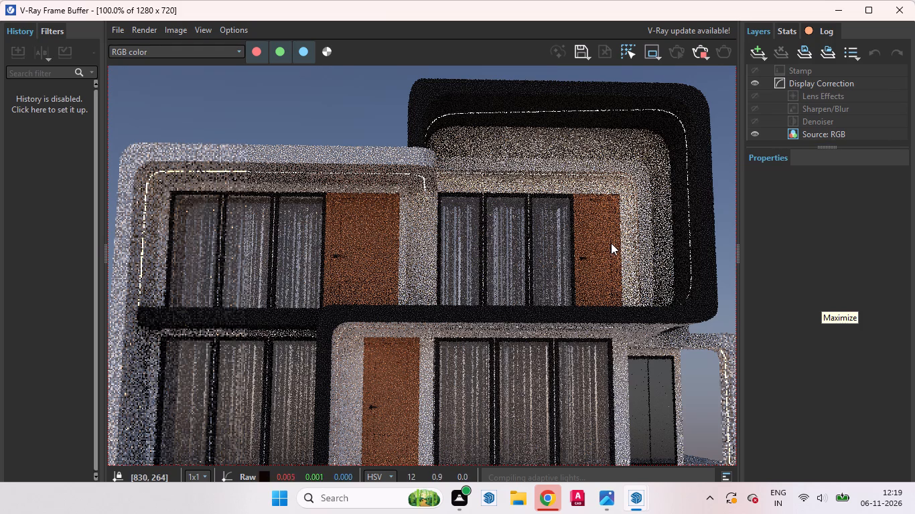
scroll(612, 243, down, 1)
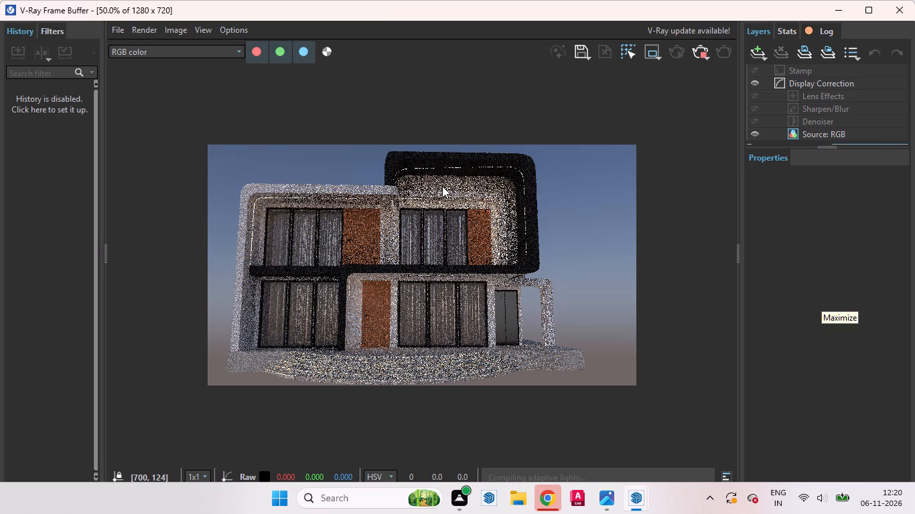
scroll(442, 186, up, 2)
scroll(466, 217, down, 1)
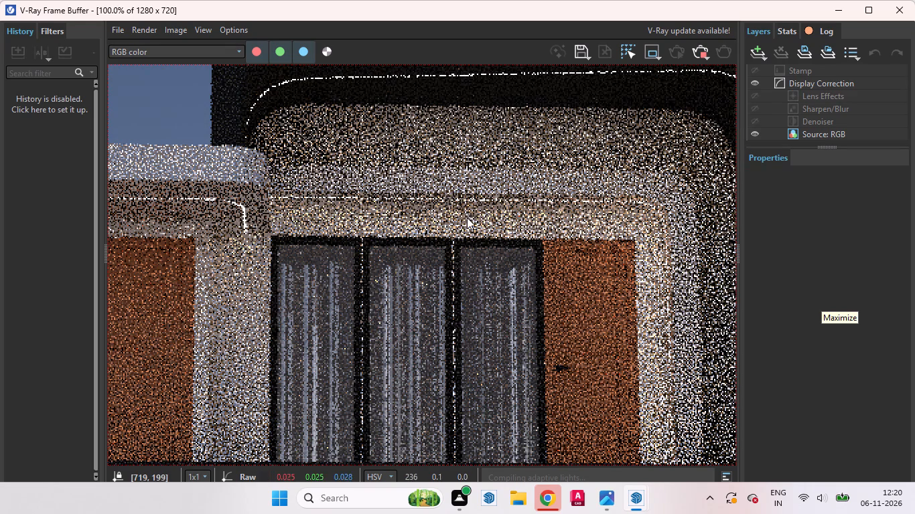
scroll(488, 230, down, 2)
scroll(564, 229, down, 1)
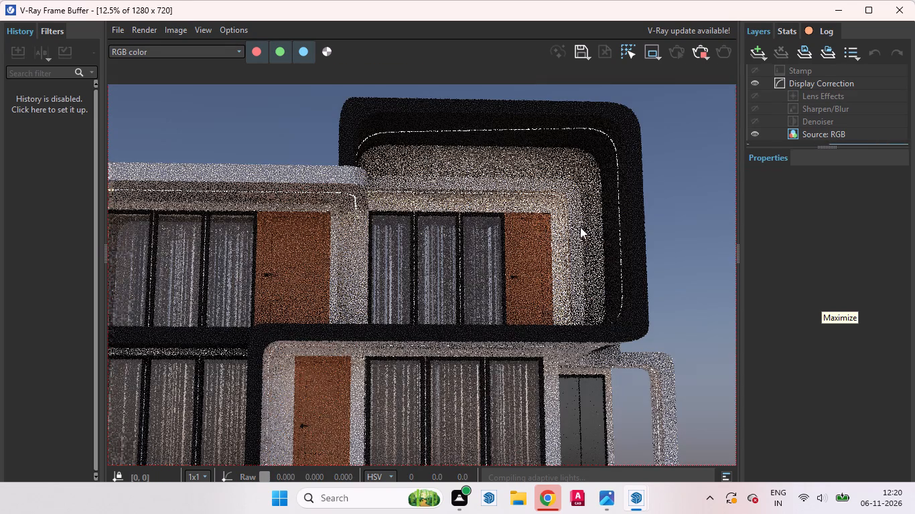
scroll(585, 232, down, 1)
scroll(407, 276, up, 1)
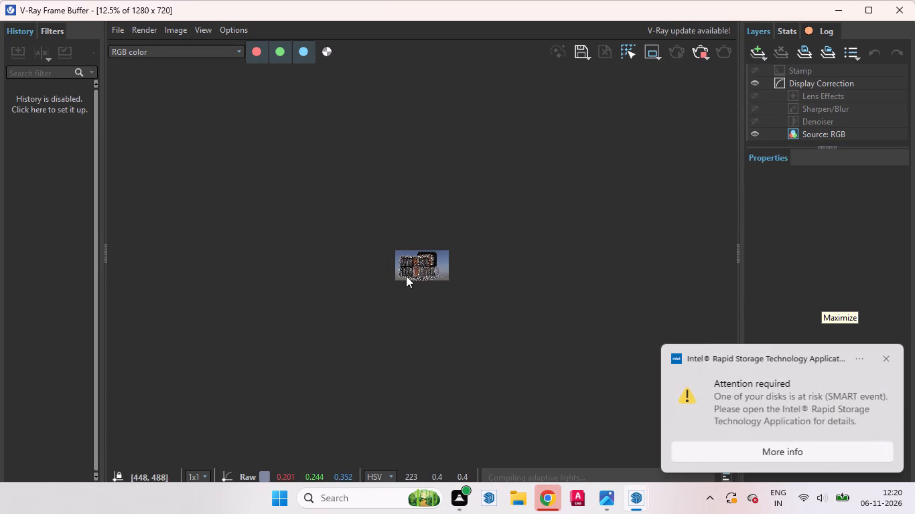
scroll(403, 268, up, 3)
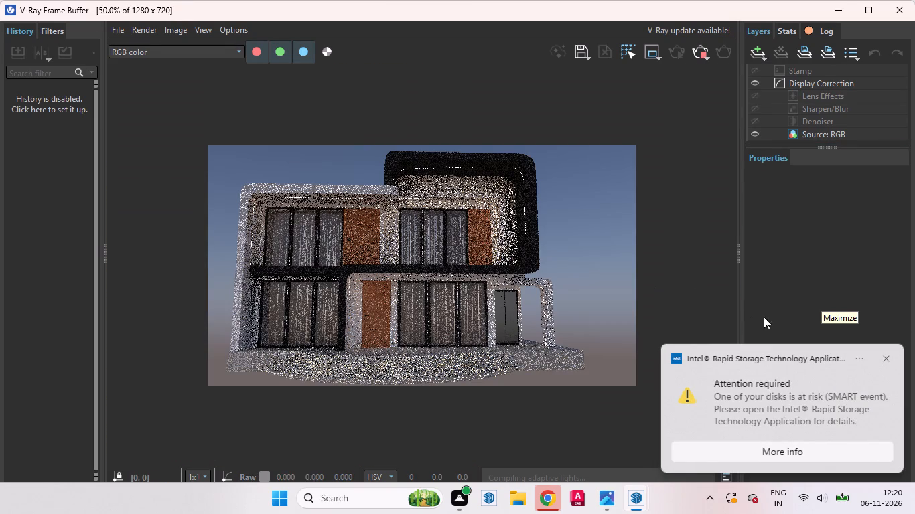
click(887, 367)
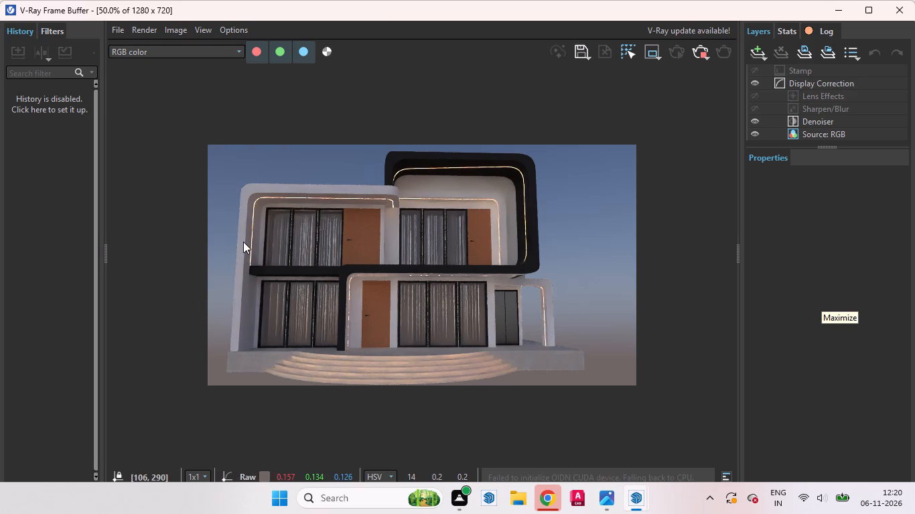
Review the denoised render of the house, checking the facade light strips and the lit curved entrance steps.
scroll(244, 241, up, 1)
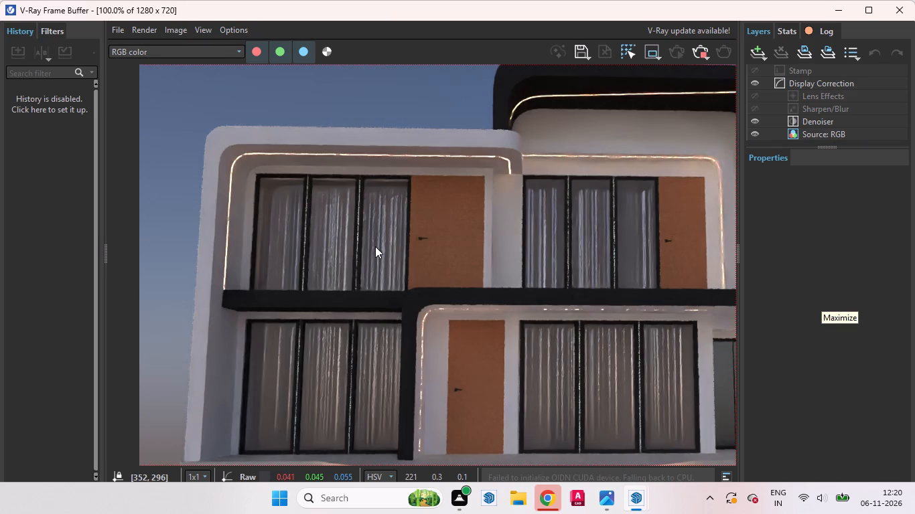
scroll(376, 246, down, 2)
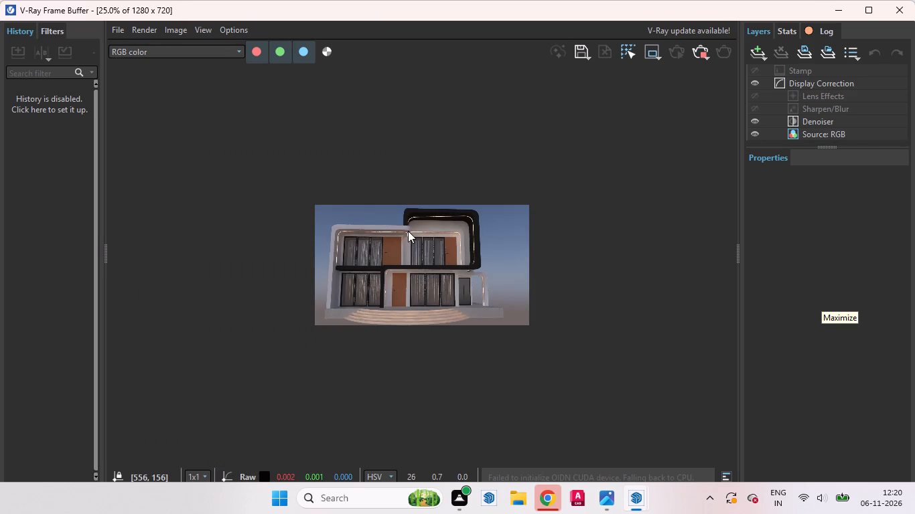
scroll(460, 220, up, 1)
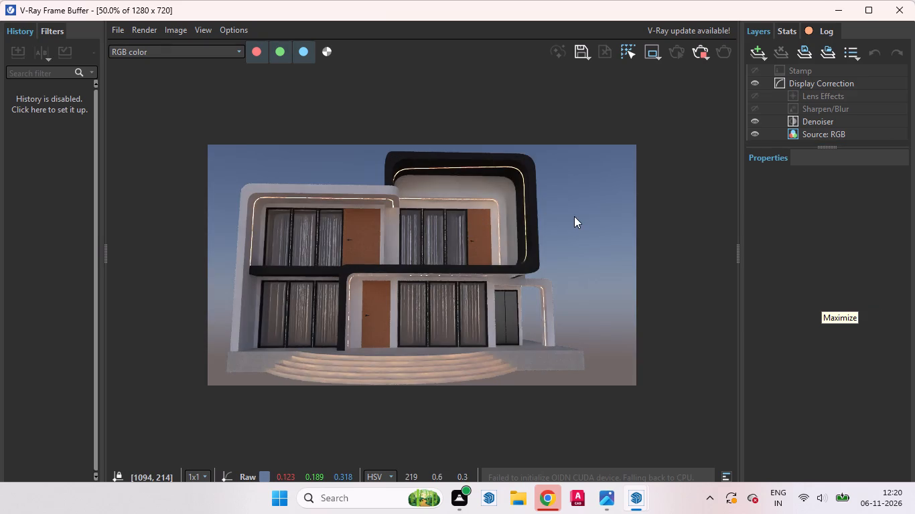
scroll(349, 315, up, 1)
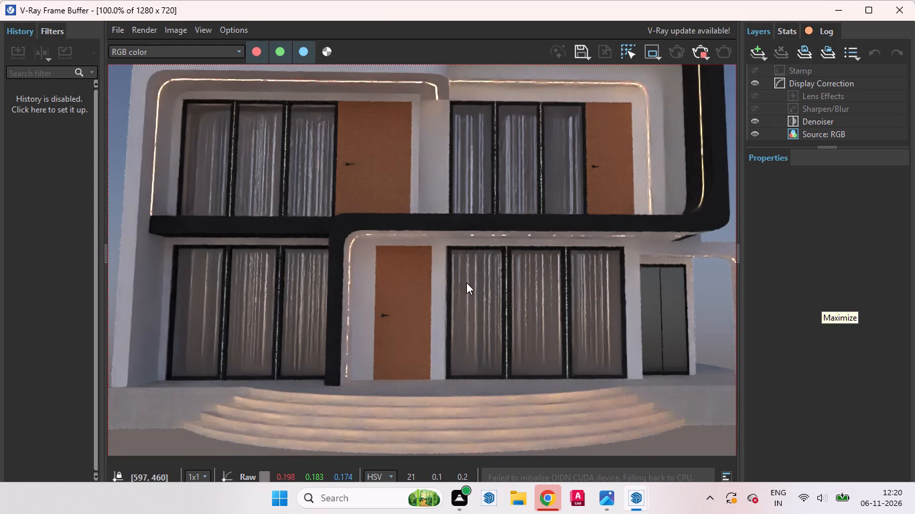
scroll(497, 291, down, 2)
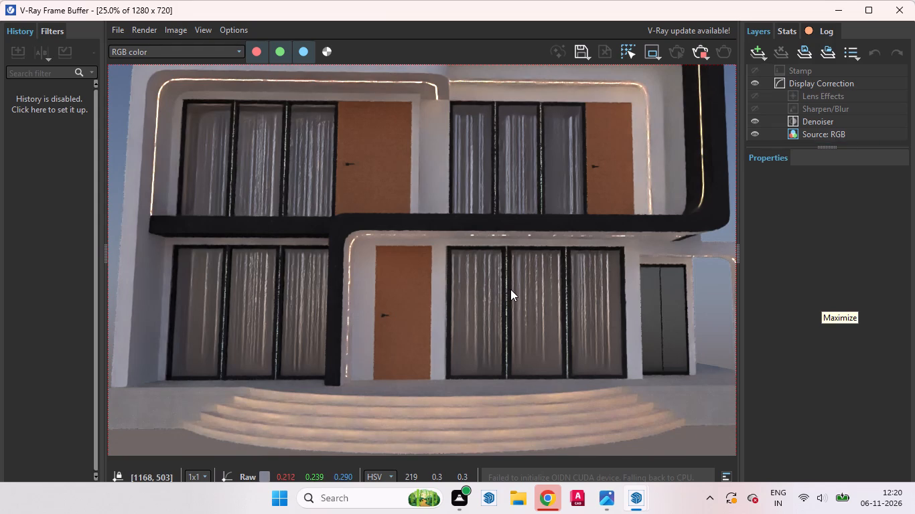
scroll(368, 275, up, 1)
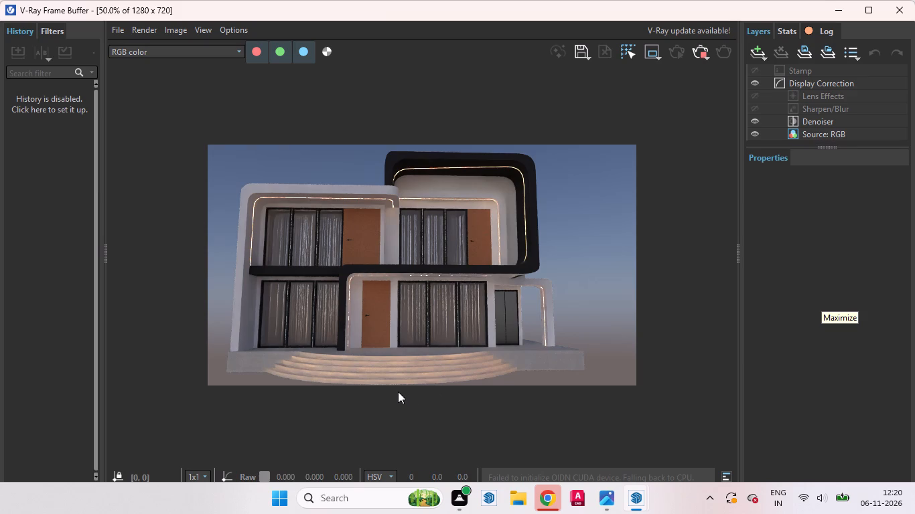
scroll(398, 392, up, 1)
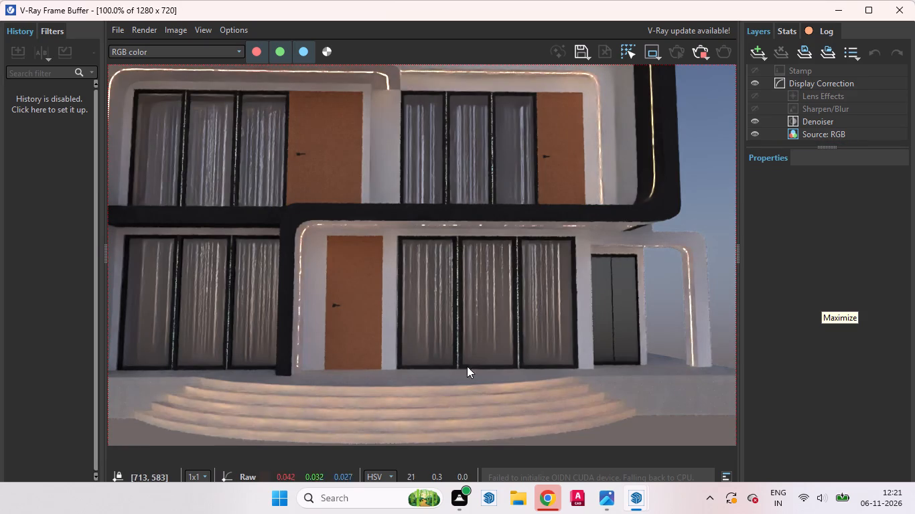
scroll(516, 357, down, 2)
scroll(376, 309, up, 1)
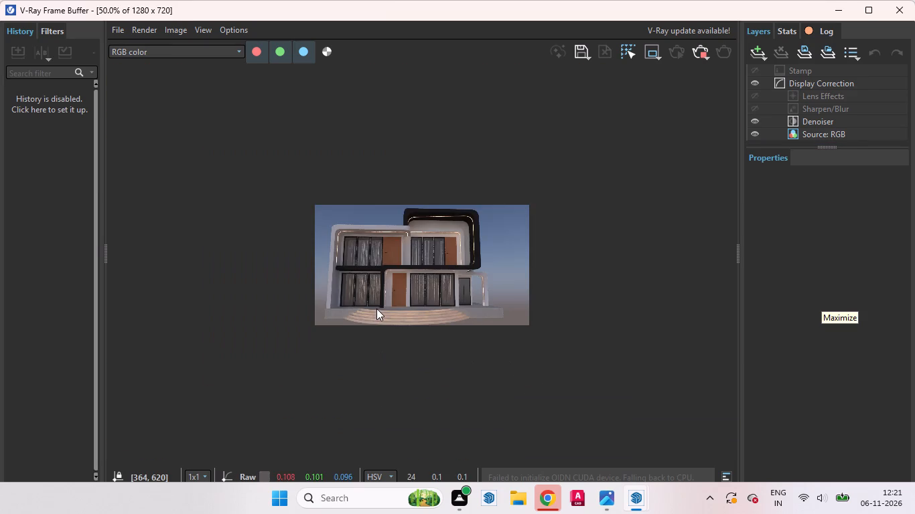
middle_drag(397, 348, 471, 395)
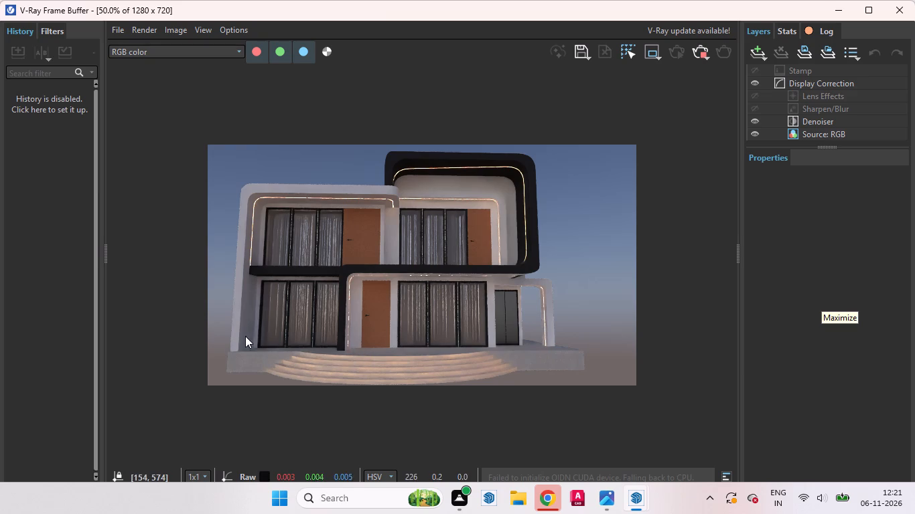
Restart the V-Ray Interactive render and minimise the frame buffer to return to the model.
click(700, 48)
click(839, 12)
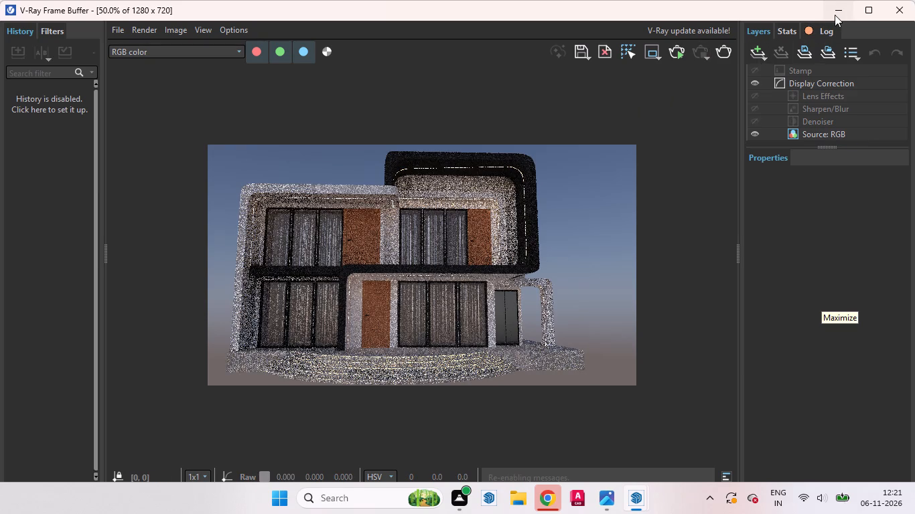
Hide the V-Ray light widgets in the model view.
scroll(629, 261, down, 2)
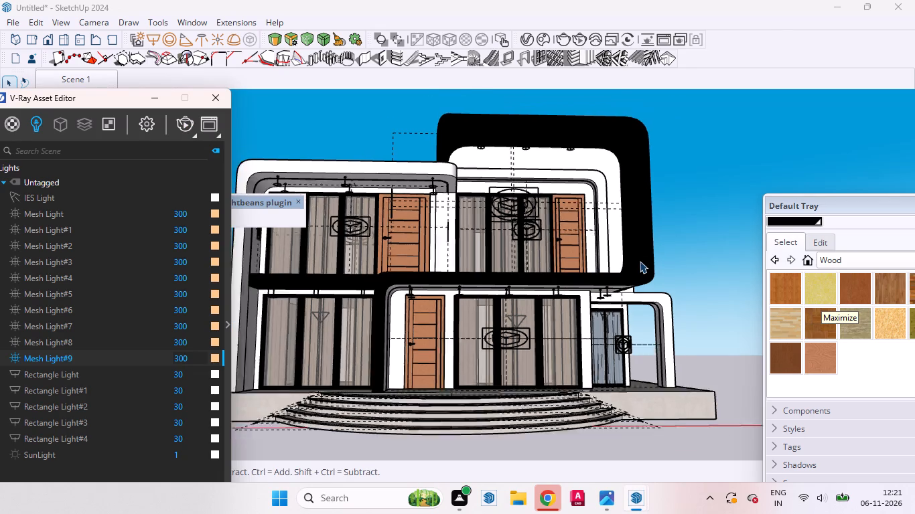
middle_drag(574, 243, 480, 361)
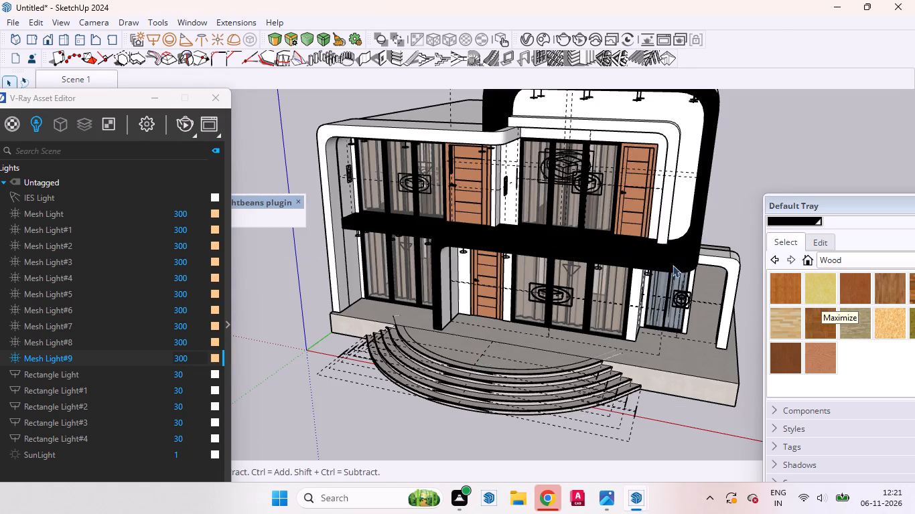
scroll(716, 256, up, 7)
middle_drag(720, 310, 770, 277)
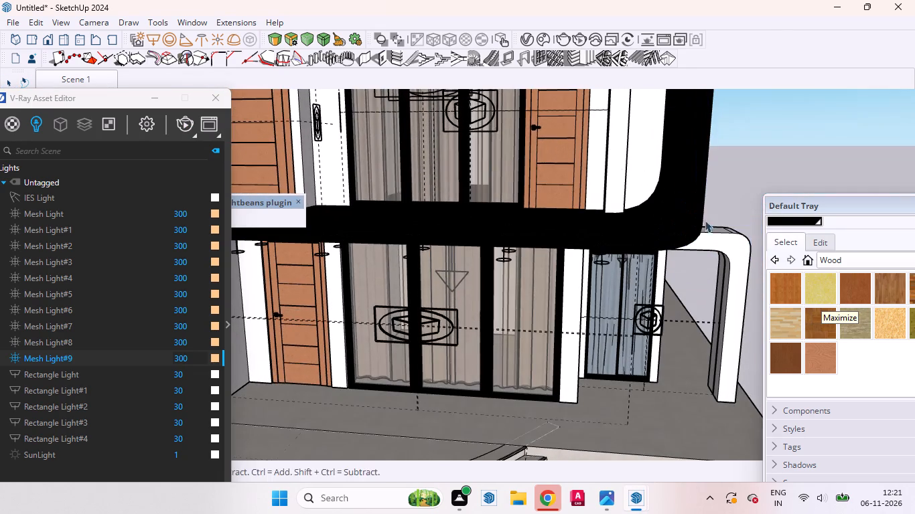
click(401, 37)
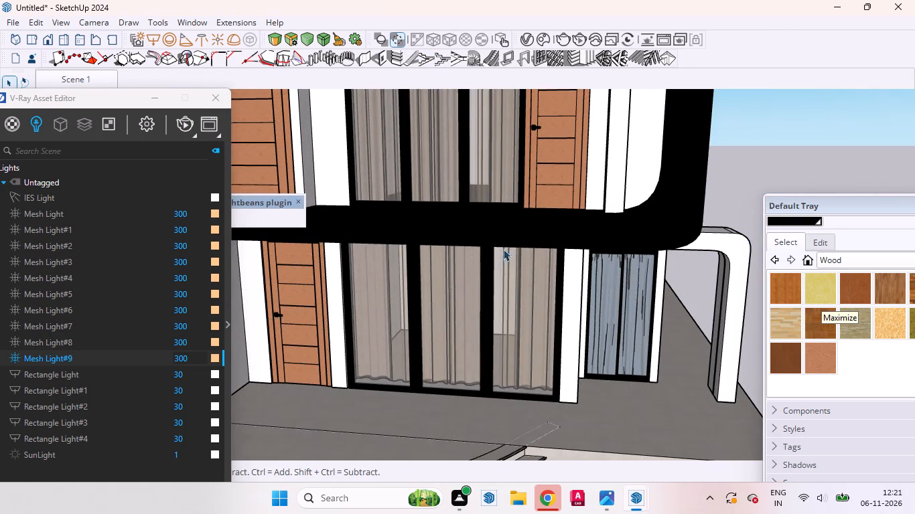
Inside the upper frame's group, draw a vertical line on its white side face from the black area's lower corner to the roof edge.
scroll(587, 223, down, 8)
scroll(514, 253, down, 4)
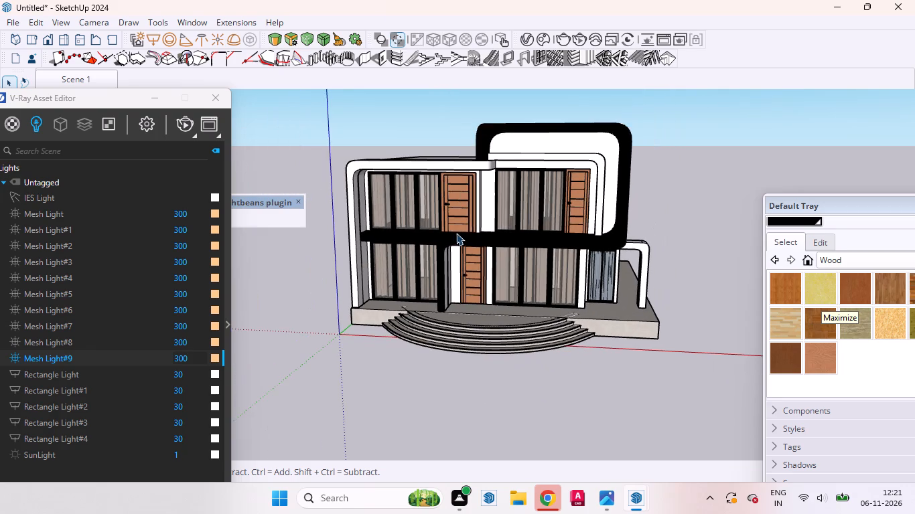
middle_drag(459, 232, 500, 135)
scroll(501, 145, up, 10)
middle_drag(401, 191, 529, 250)
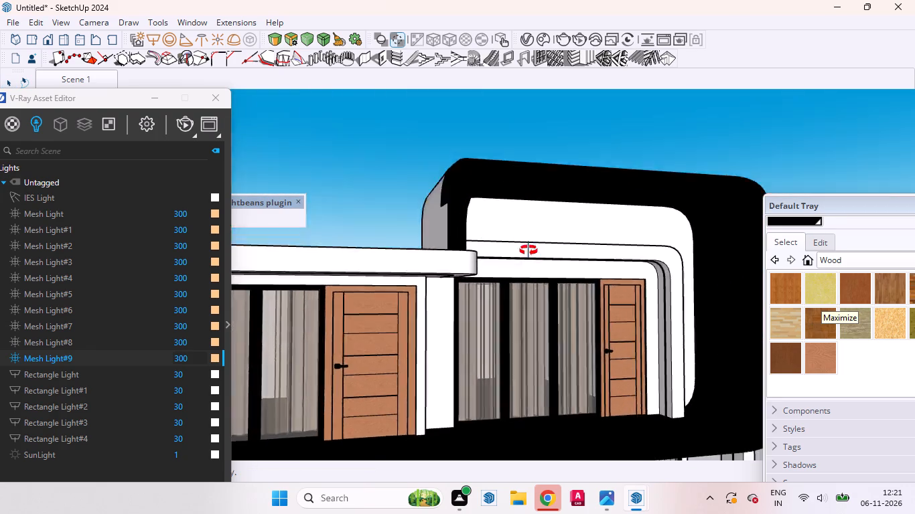
middle_drag(529, 250, 648, 286)
scroll(551, 250, up, 8)
click(477, 251)
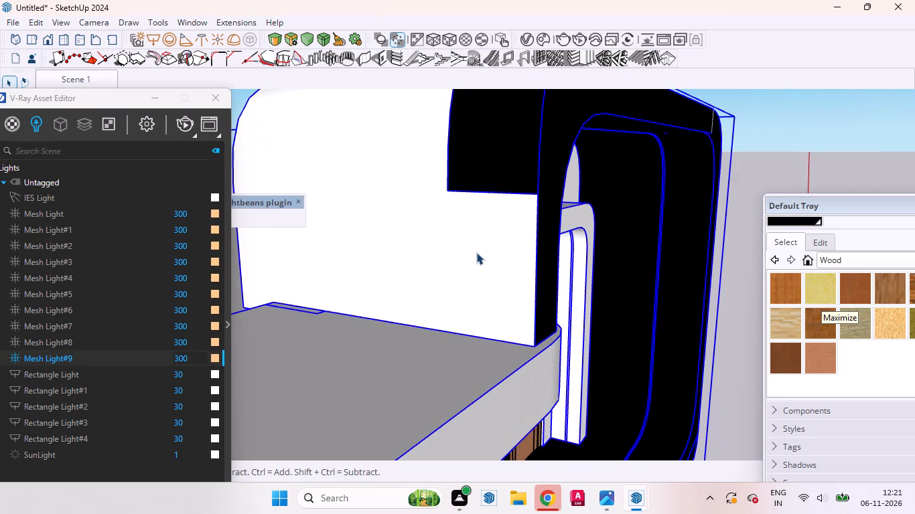
middle_drag(500, 280, 577, 333)
double_click(567, 321)
click(554, 309)
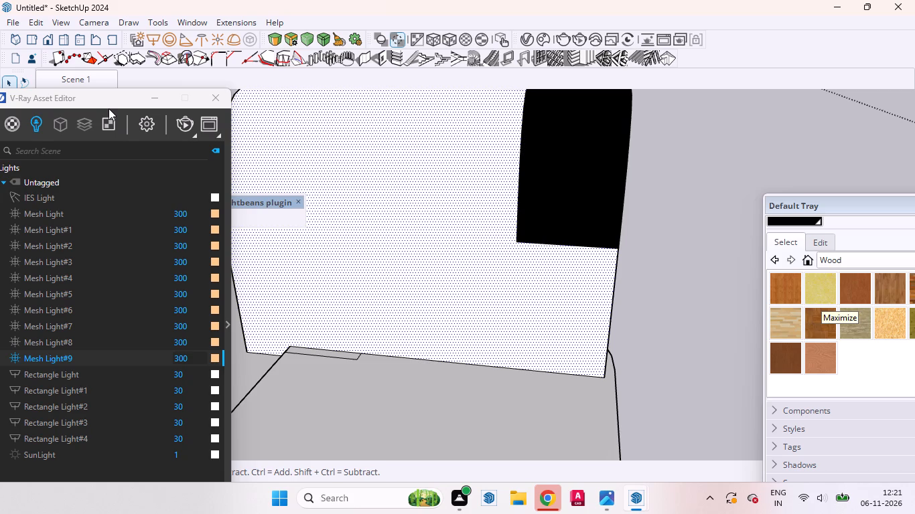
key(l)
scroll(528, 239, up, 8)
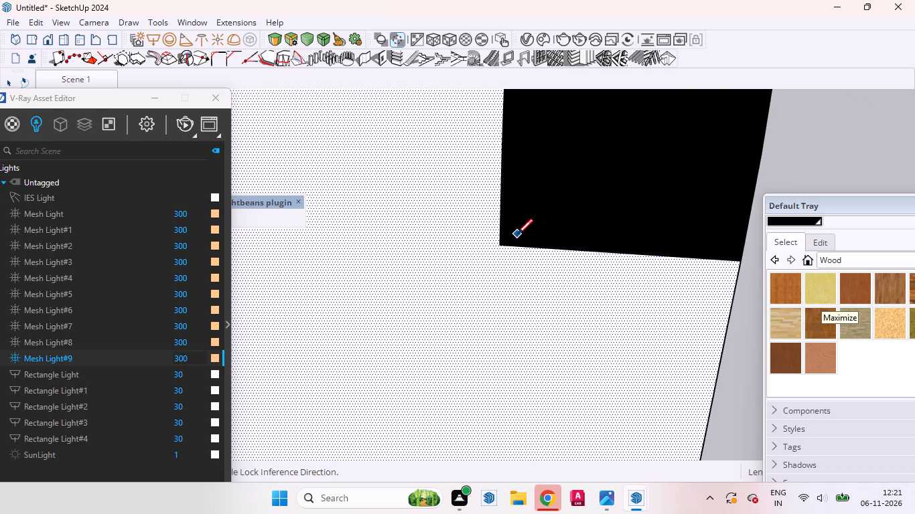
click(503, 244)
scroll(500, 282, down, 7)
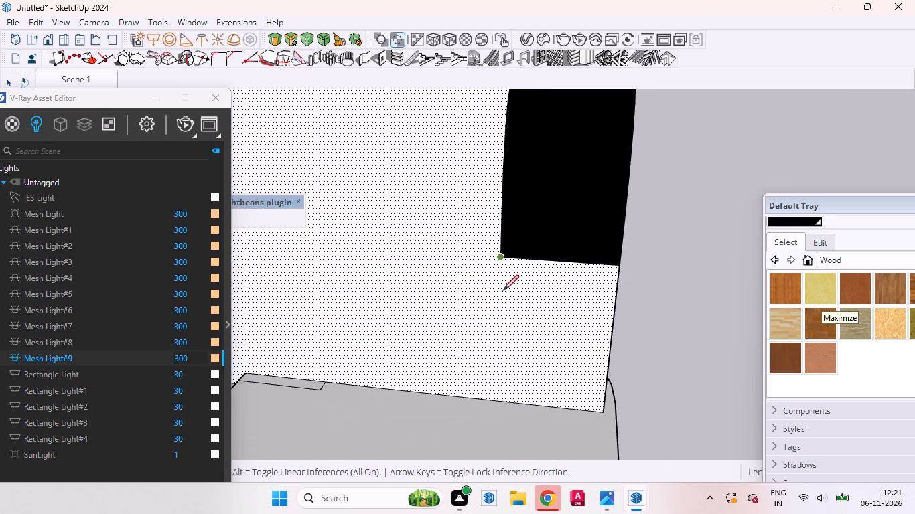
click(501, 400)
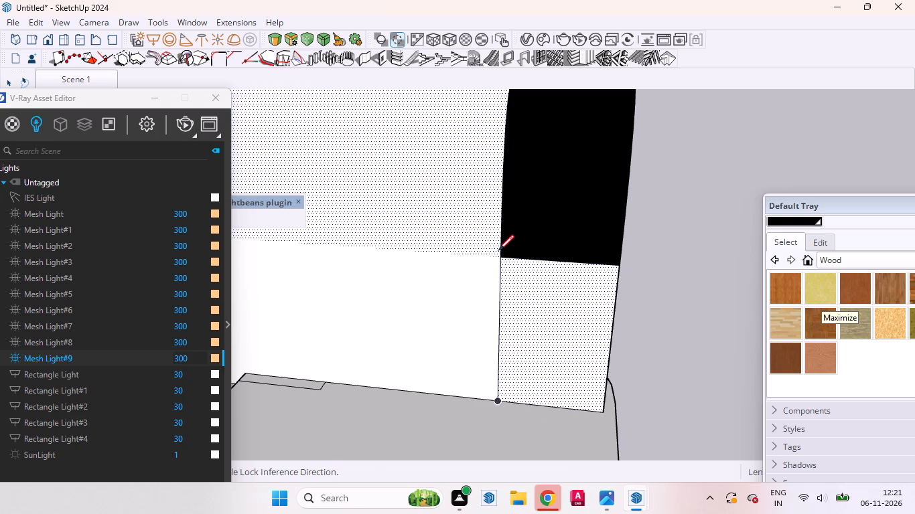
key(space)
Paint the newly split face below the black area with the black Color M09 material.
click(539, 308)
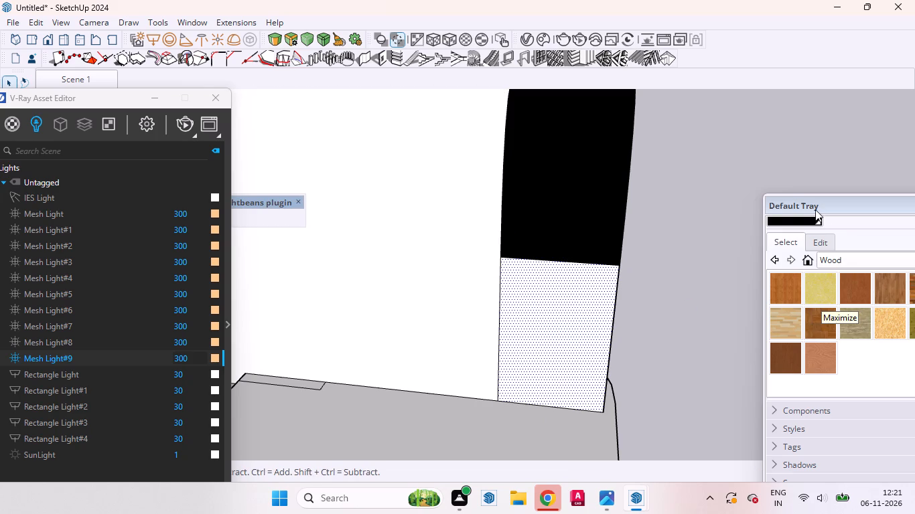
scroll(815, 209, up, 2)
scroll(815, 209, down, 2)
scroll(815, 209, up, 6)
click(801, 281)
click(564, 291)
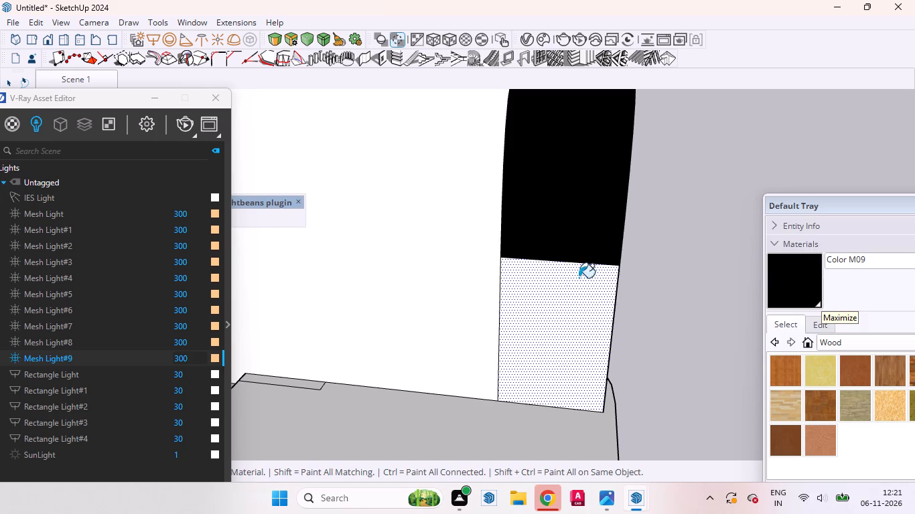
key(space)
key(space)
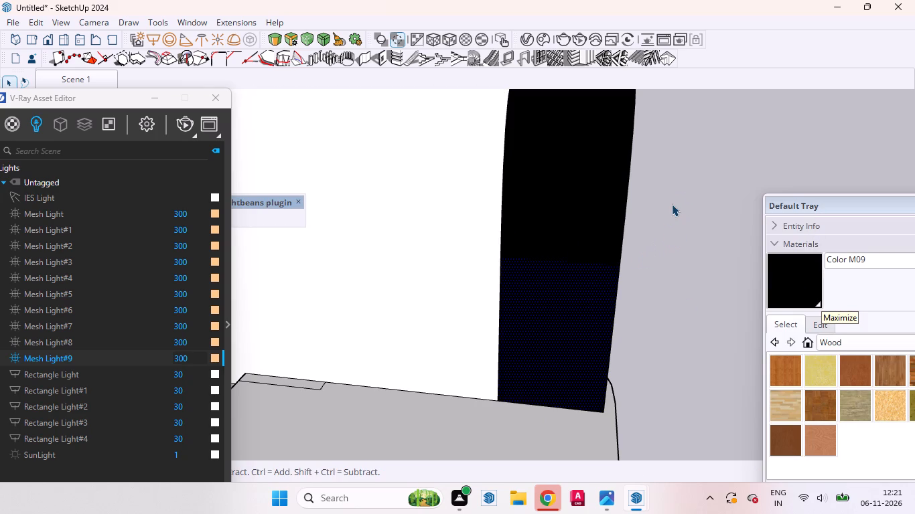
click(673, 206)
Examine the black upper frame and its outer top corner around the short stray edge.
scroll(661, 246, down, 9)
middle_drag(619, 228, 484, 173)
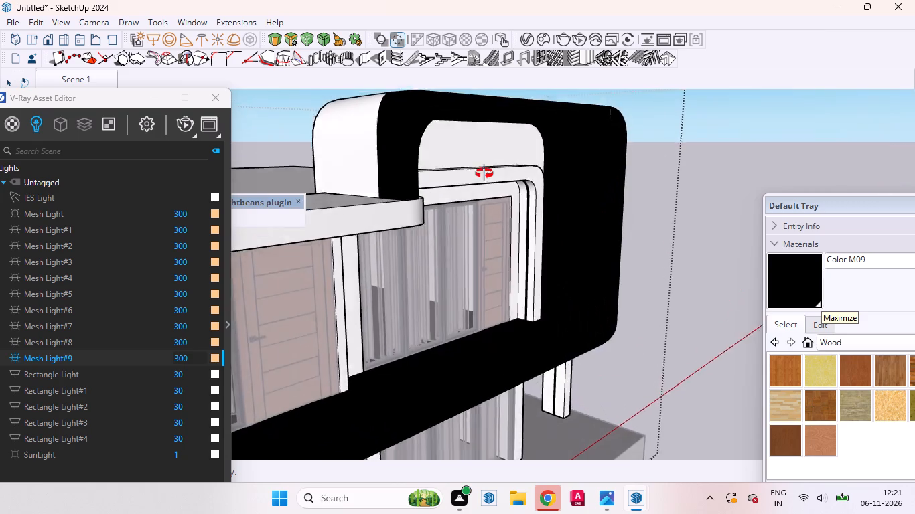
middle_drag(484, 173, 484, 169)
scroll(558, 176, down, 4)
scroll(626, 117, up, 13)
scroll(567, 167, up, 5)
scroll(567, 163, down, 1)
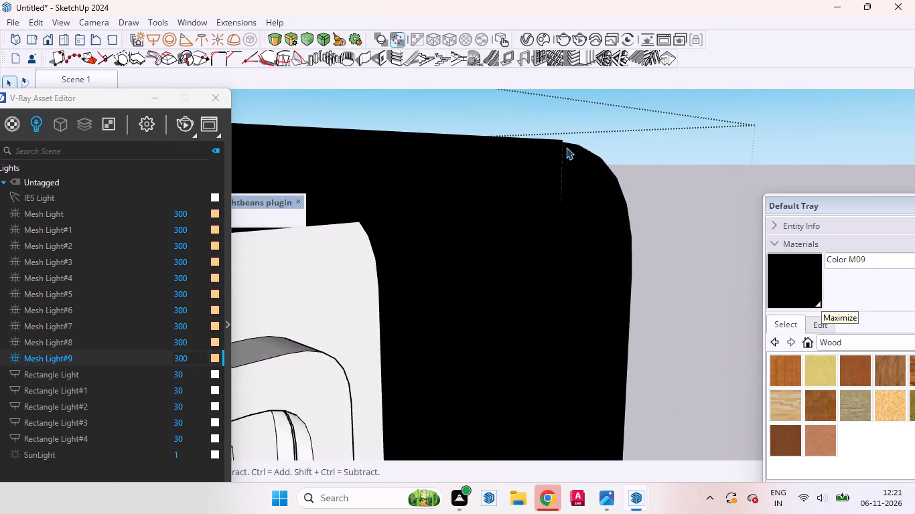
scroll(565, 143, up, 13)
scroll(561, 135, down, 4)
middle_drag(543, 189, 508, 201)
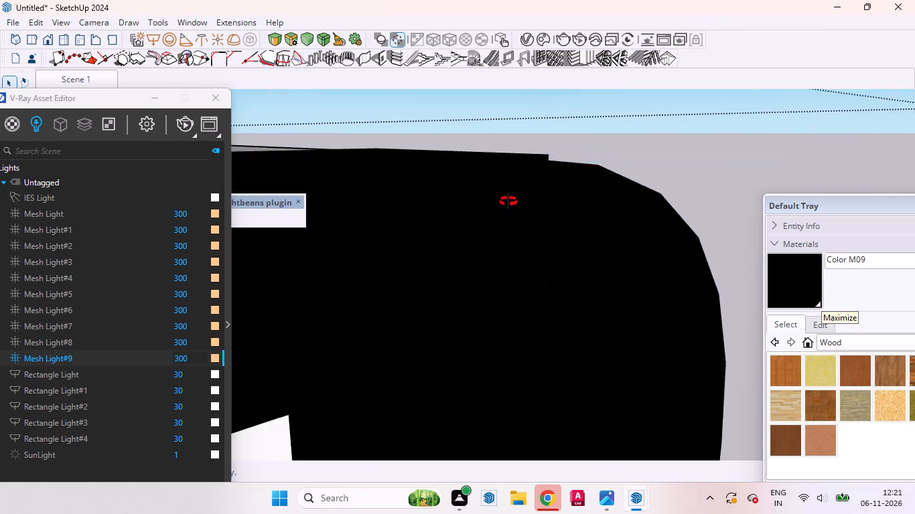
middle_drag(508, 201, 605, 242)
middle_click(605, 242)
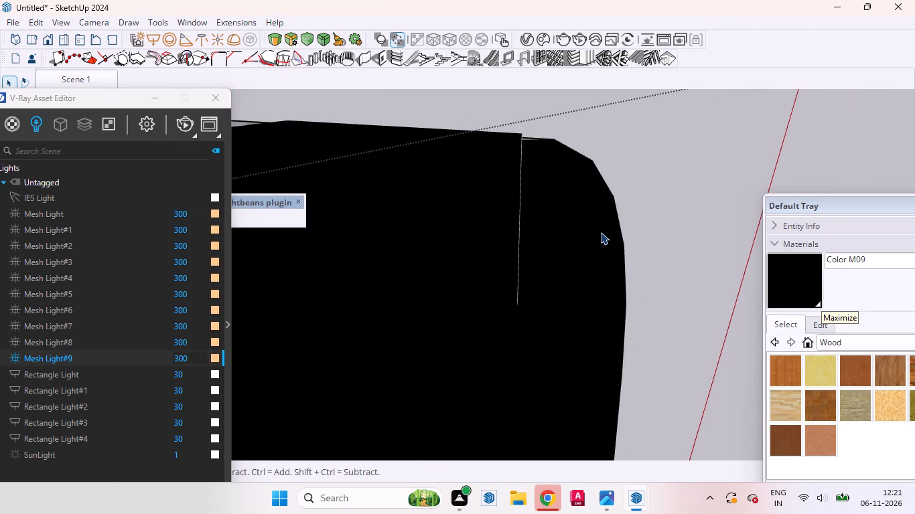
scroll(595, 231, down, 18)
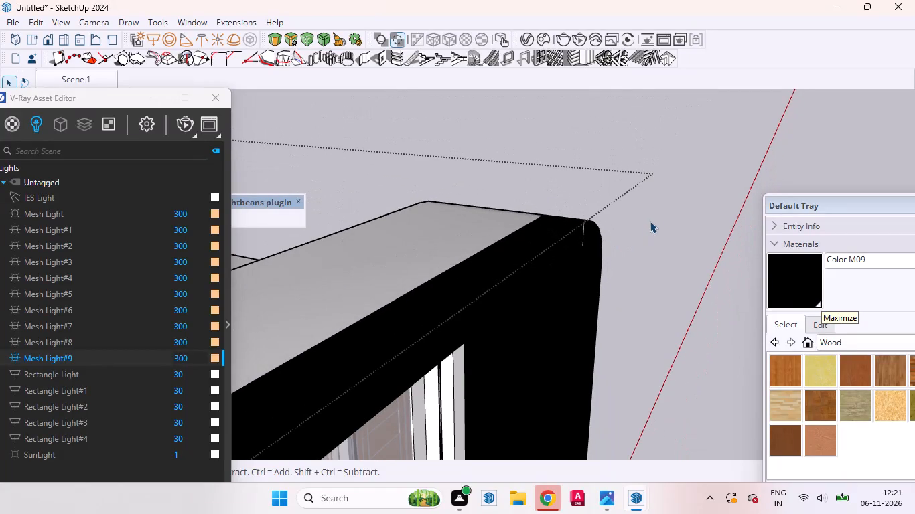
scroll(654, 212, down, 7)
scroll(486, 294, down, 8)
Move the V-Ray Asset Editor inward so it no longer covers the drawing tools.
drag(102, 94, 116, 102)
drag(116, 102, 176, 128)
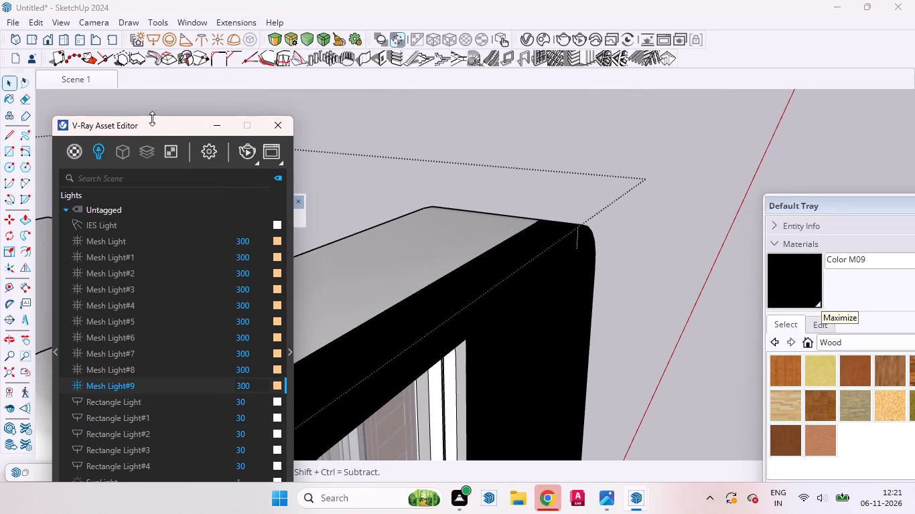
drag(157, 129, 217, 114)
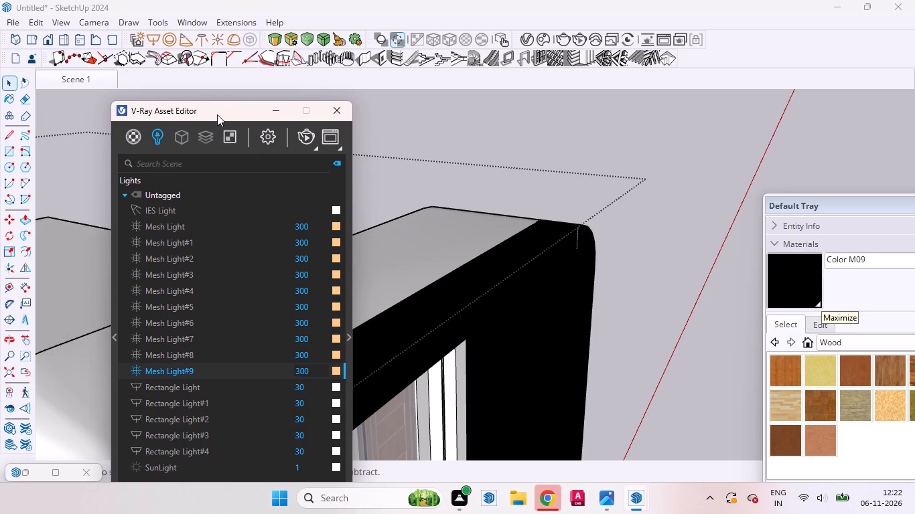
Finish editing the upper frame's group and return to the whole model.
scroll(512, 181, down, 10)
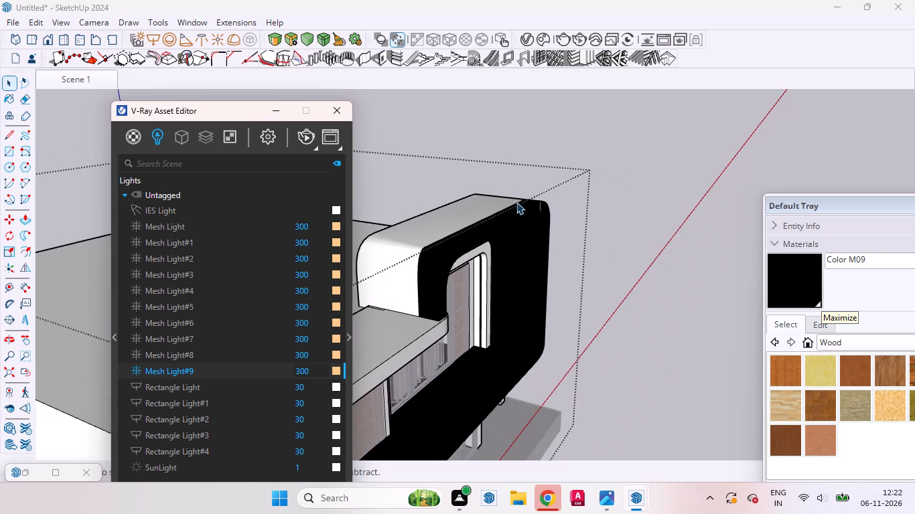
middle_drag(539, 213, 382, 199)
scroll(608, 250, down, 9)
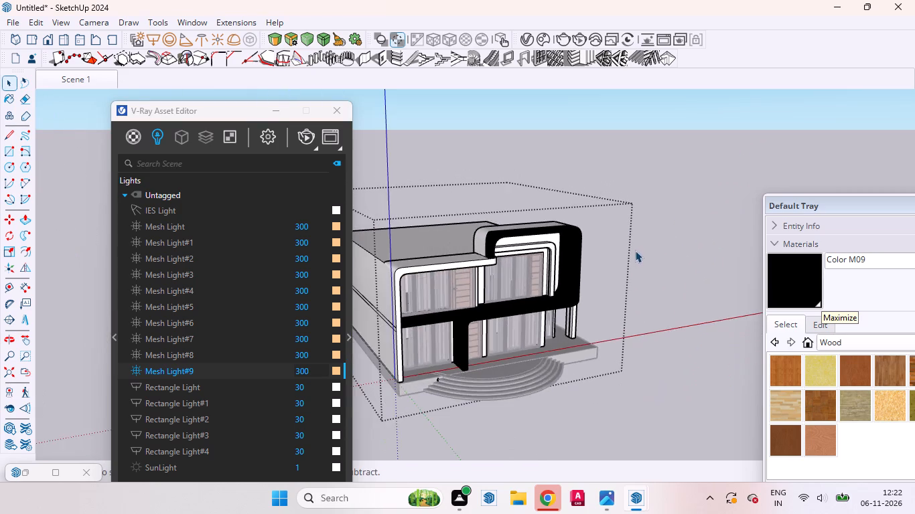
scroll(579, 261, up, 9)
scroll(623, 254, down, 5)
triple_click(701, 276)
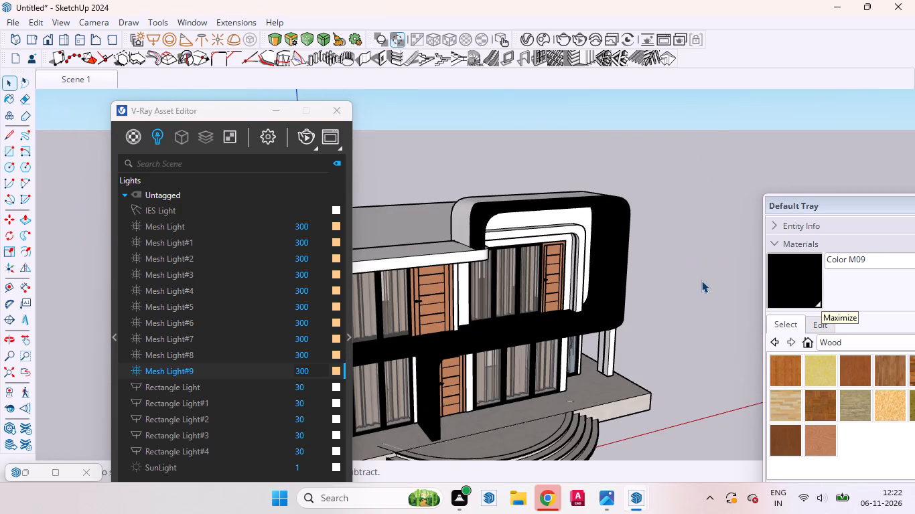
click(701, 280)
Scale the upper-floor wooden door under the projecting white canopy narrower along the red axis, moving in the side opposite its handle.
scroll(699, 275, down, 7)
middle_drag(649, 288, 541, 239)
scroll(558, 288, up, 5)
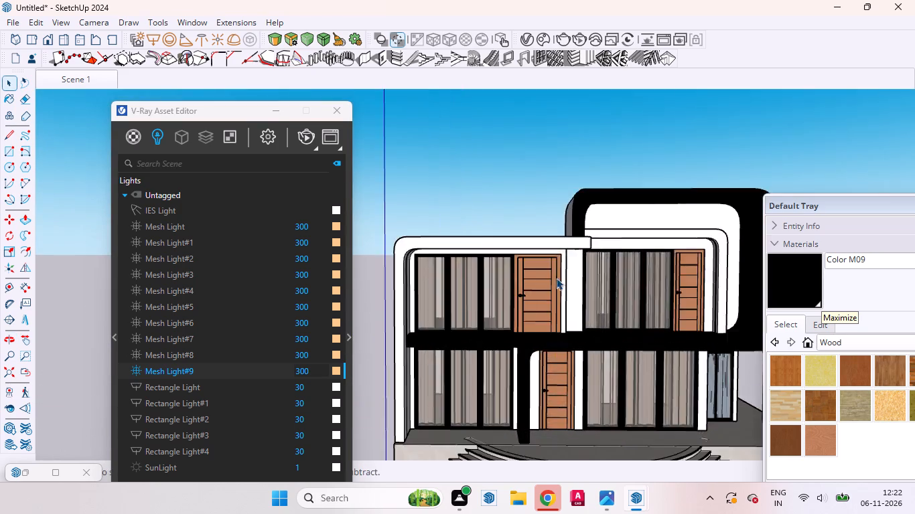
scroll(556, 278, up, 11)
click(540, 305)
scroll(601, 295, down, 4)
scroll(522, 292, up, 2)
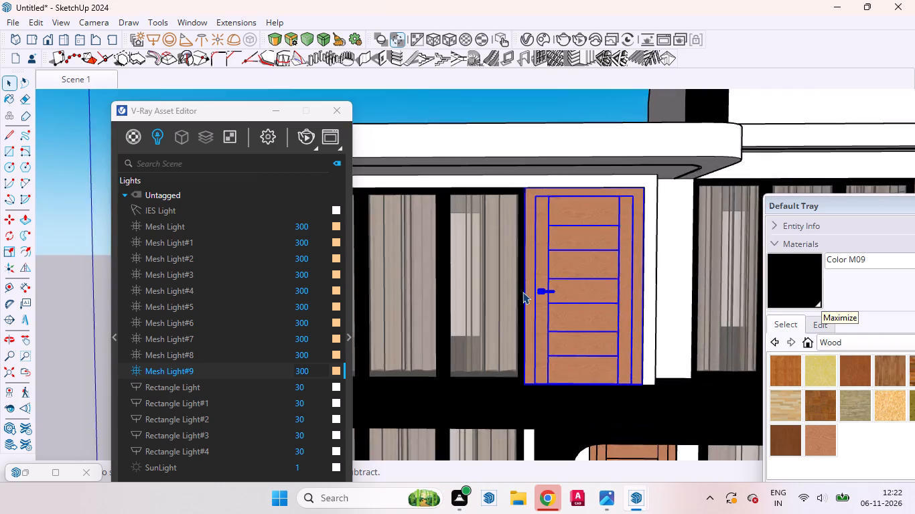
scroll(522, 292, up, 2)
middle_drag(531, 308, 649, 310)
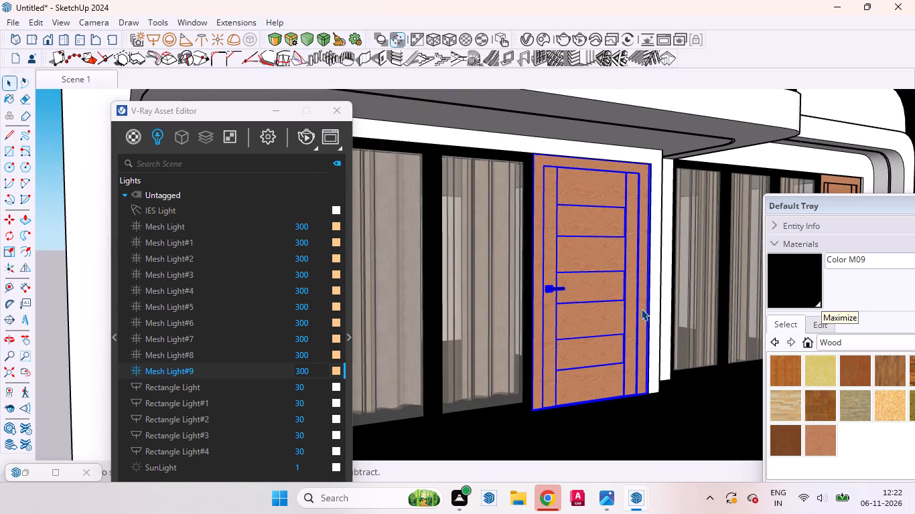
key(s)
scroll(484, 262, up, 9)
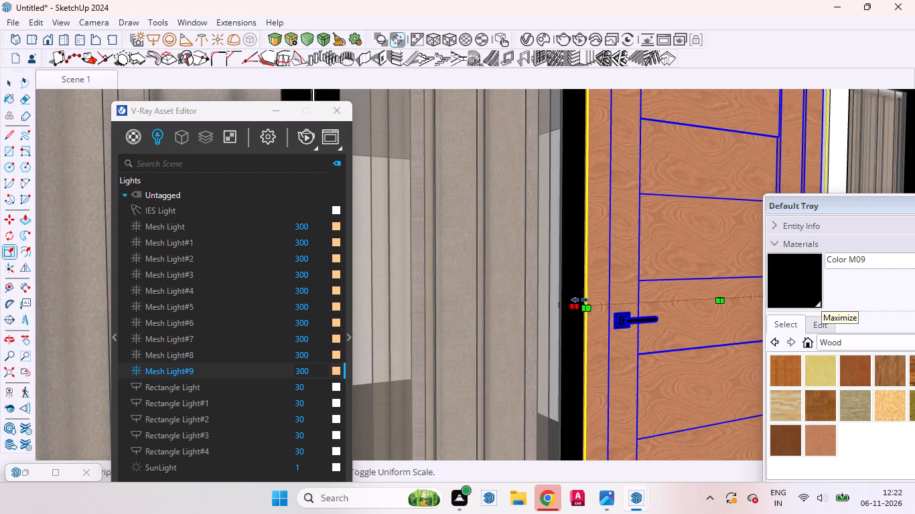
scroll(580, 295, down, 8)
middle_drag(661, 301, 540, 274)
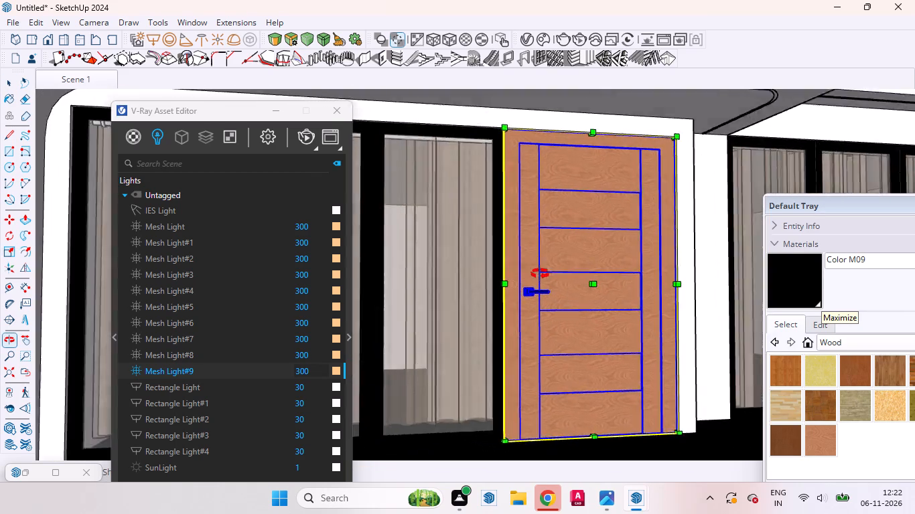
middle_drag(540, 274, 535, 274)
scroll(622, 270, up, 4)
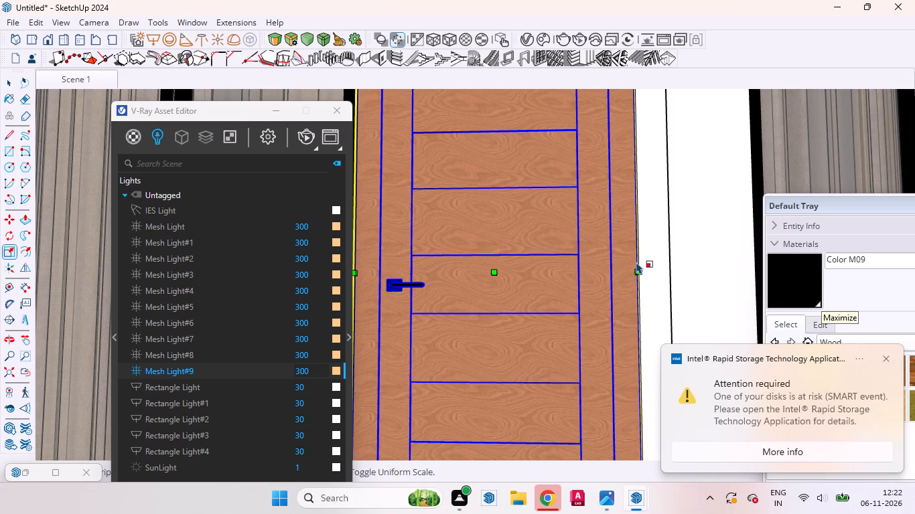
scroll(636, 264, up, 9)
middle_drag(630, 274, 694, 323)
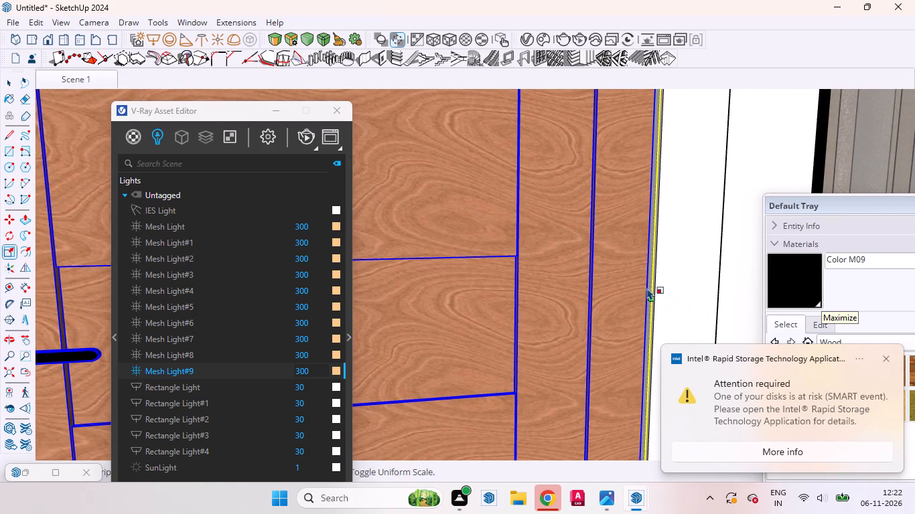
click(640, 294)
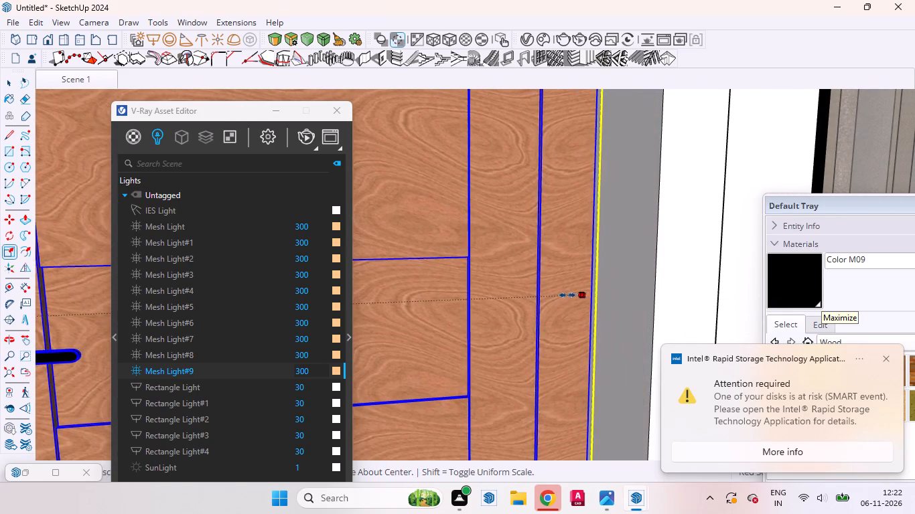
scroll(567, 295, down, 3)
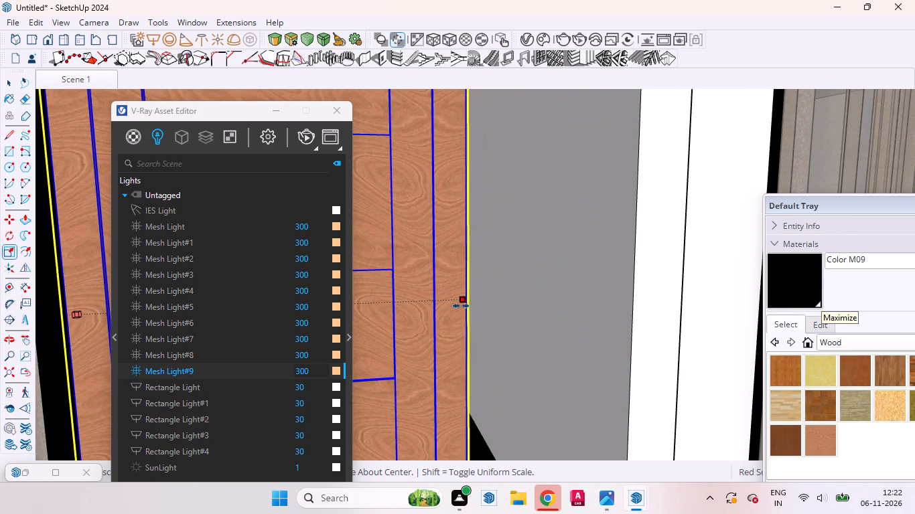
click(455, 307)
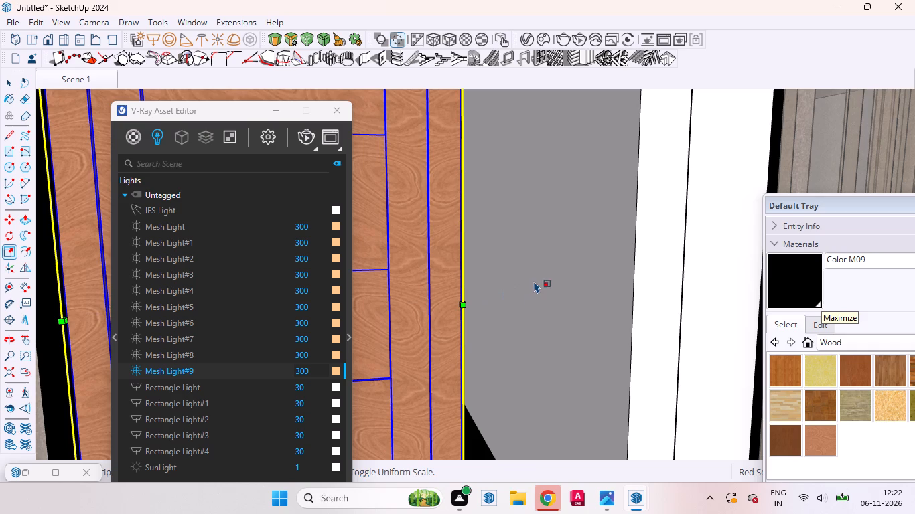
key(space)
scroll(504, 228, down, 15)
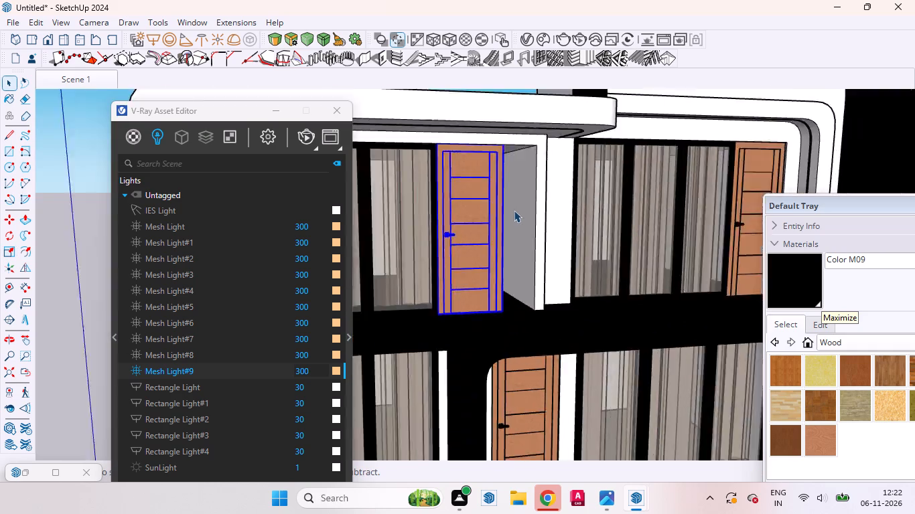
scroll(514, 210, down, 12)
click(651, 339)
Open the white facade group for editing at the gap beside the narrowed upper-floor door.
scroll(537, 232, up, 9)
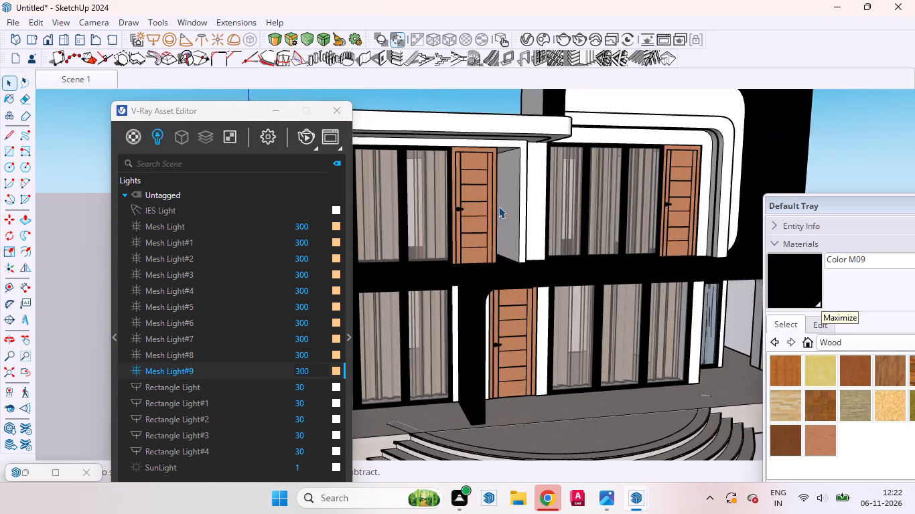
middle_drag(500, 218, 445, 180)
scroll(455, 187, up, 8)
scroll(473, 193, down, 3)
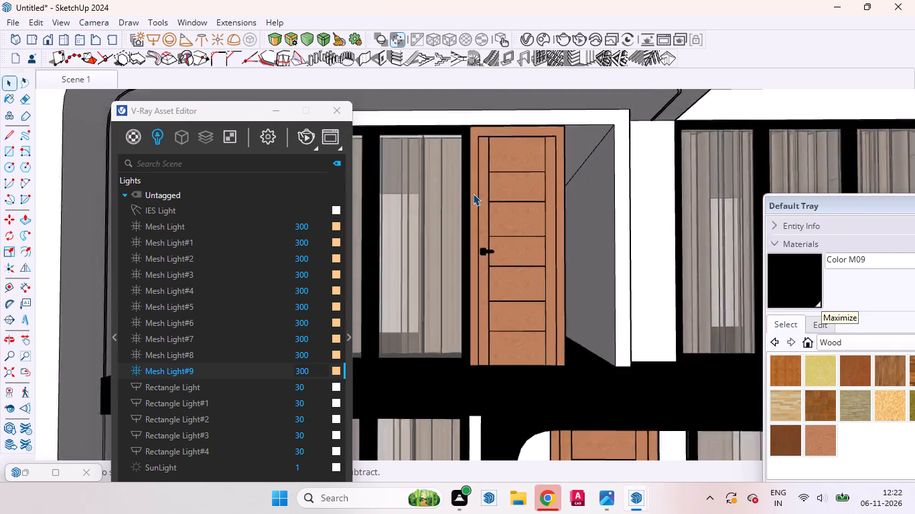
scroll(473, 193, down, 6)
scroll(519, 196, up, 1)
middle_drag(521, 203, 538, 252)
scroll(548, 218, up, 2)
scroll(548, 218, down, 1)
scroll(548, 218, up, 5)
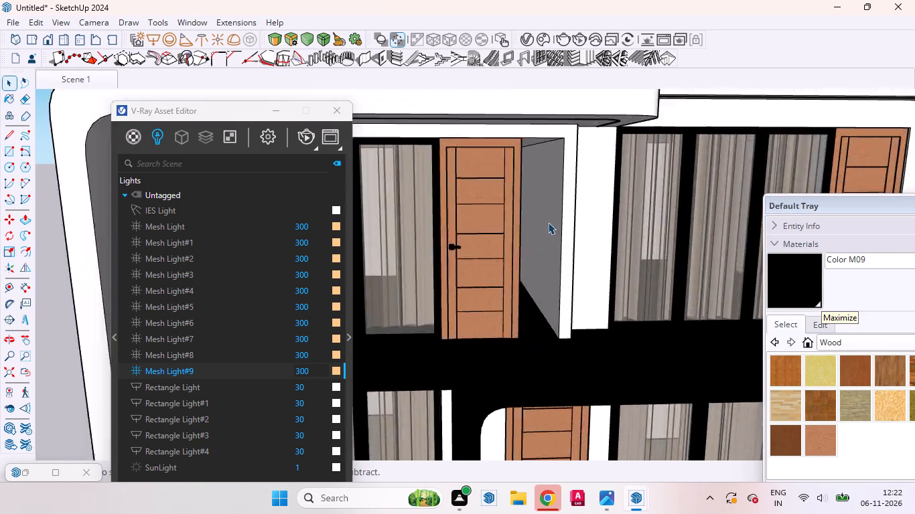
scroll(548, 222, up, 2)
middle_drag(554, 233, 686, 155)
scroll(626, 179, up, 5)
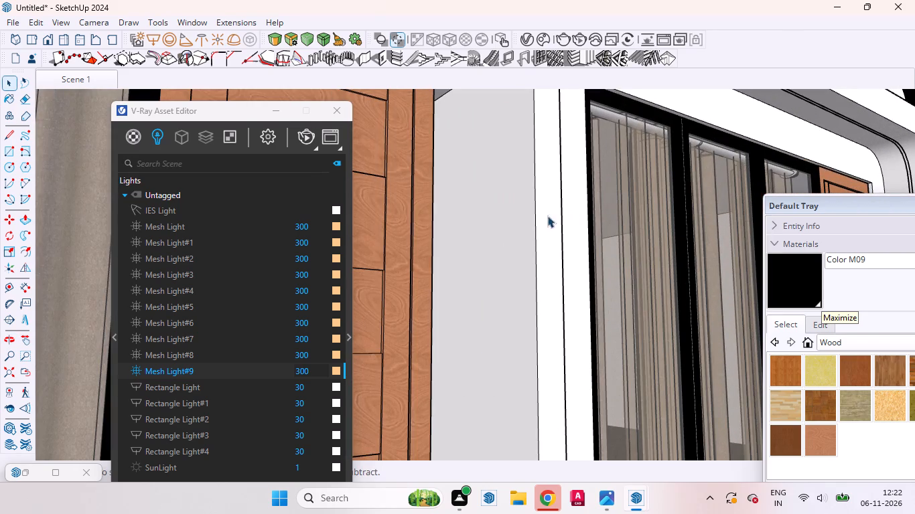
click(514, 223)
double_click(514, 224)
click(512, 228)
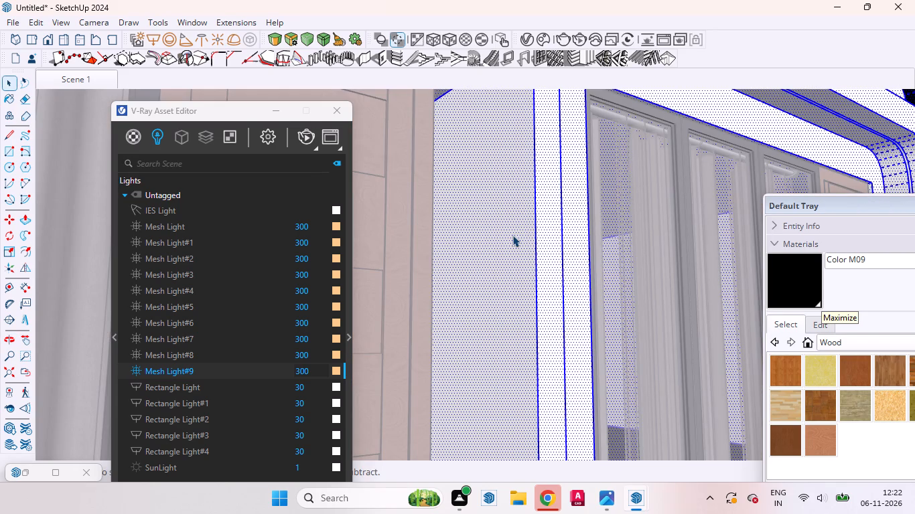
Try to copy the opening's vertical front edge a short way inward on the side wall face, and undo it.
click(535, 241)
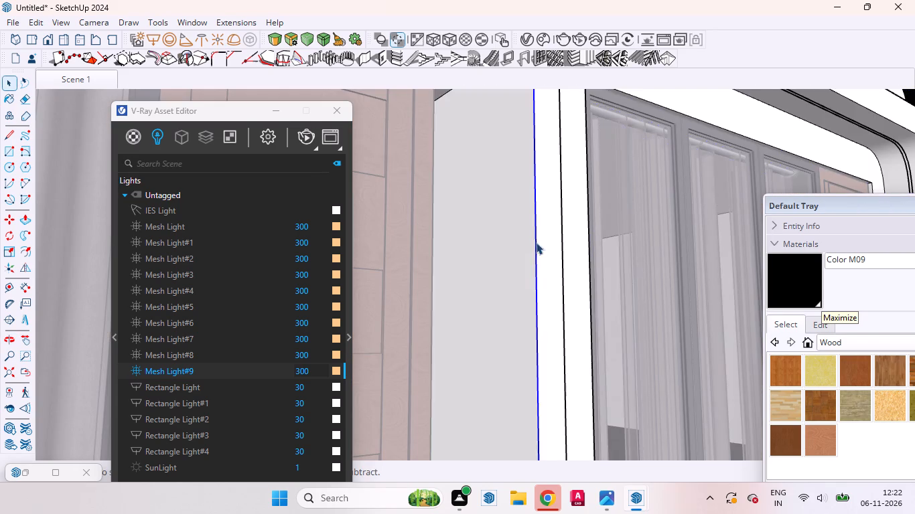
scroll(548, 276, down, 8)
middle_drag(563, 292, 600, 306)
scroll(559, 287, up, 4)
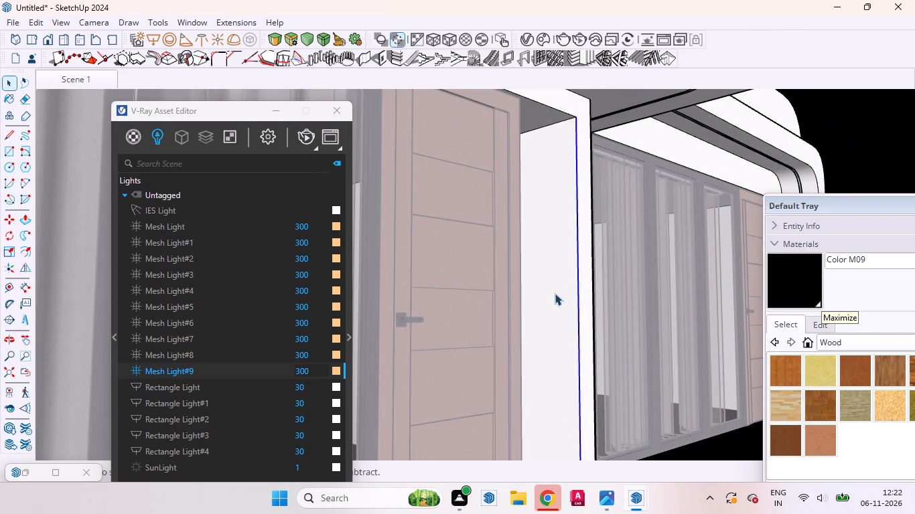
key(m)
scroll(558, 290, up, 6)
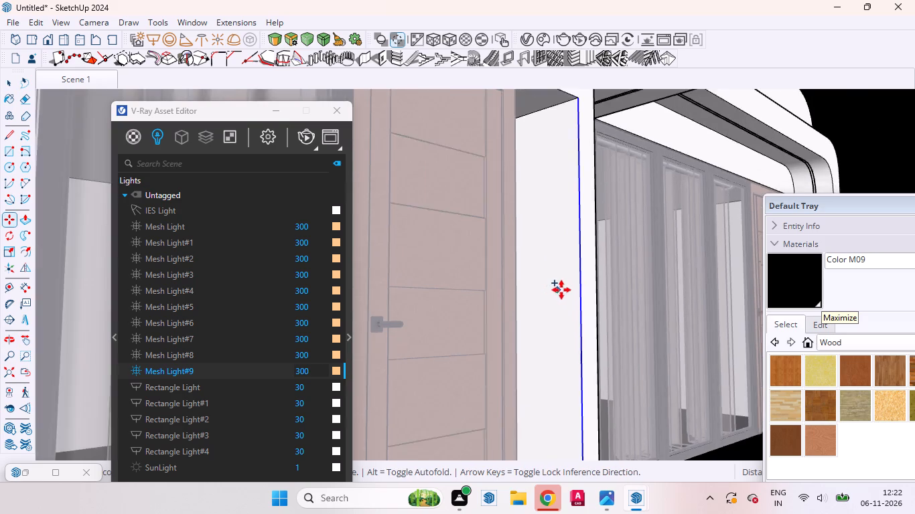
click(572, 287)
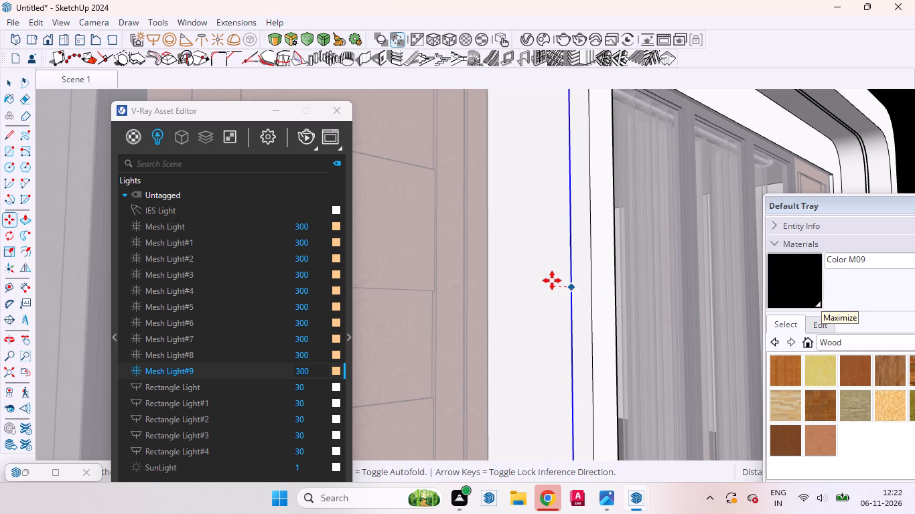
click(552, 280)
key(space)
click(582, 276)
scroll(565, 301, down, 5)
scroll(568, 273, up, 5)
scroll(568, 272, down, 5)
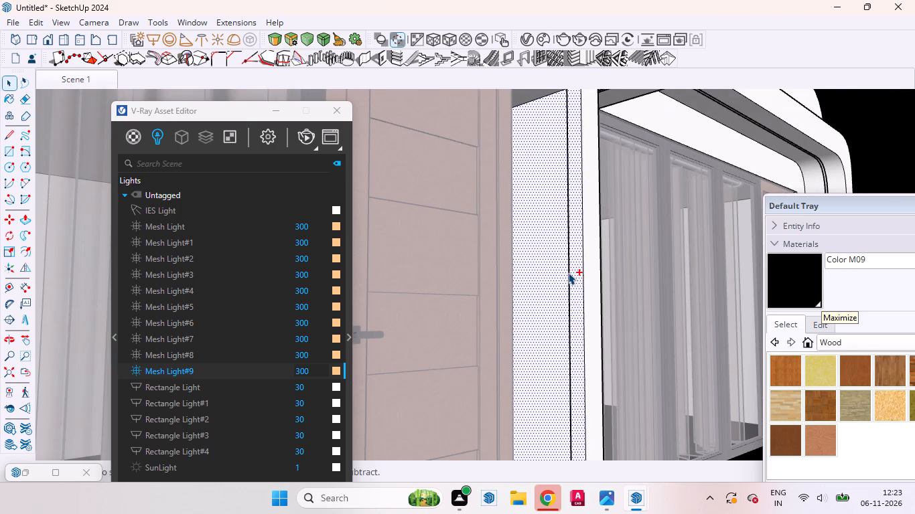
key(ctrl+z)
Copy the opening's vertical front edge inward along the green axis to split a narrow strip off the side face.
click(581, 270)
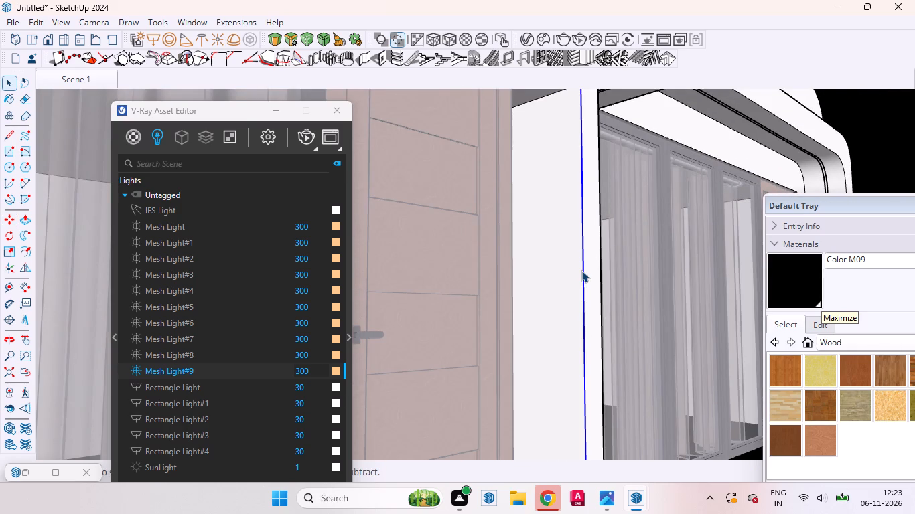
key(m)
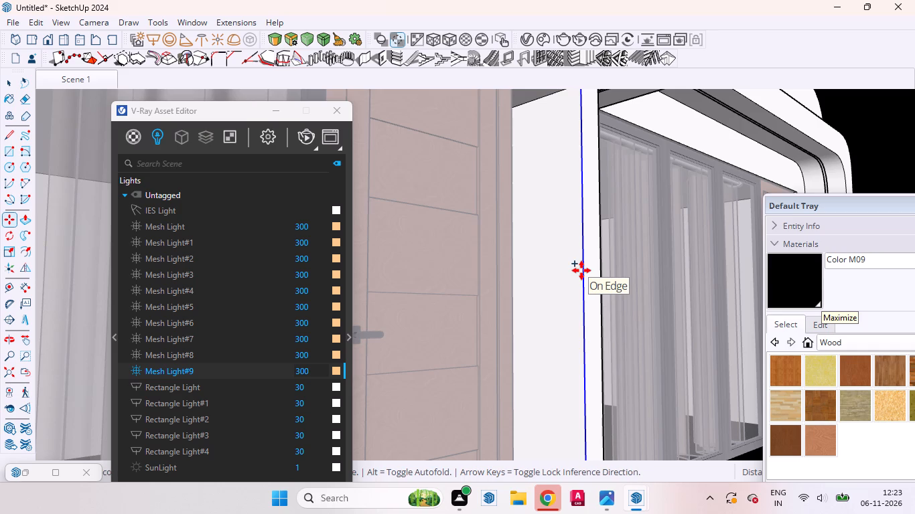
click(581, 270)
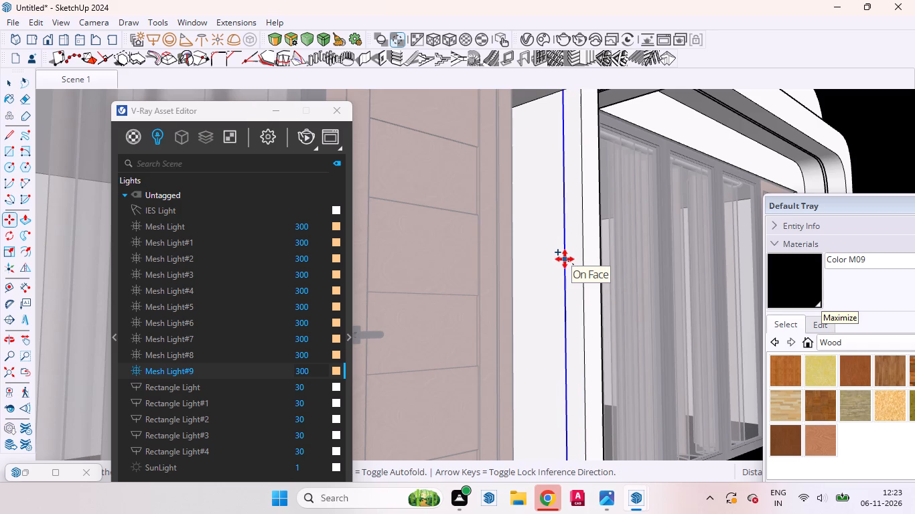
key(Left)
click(565, 259)
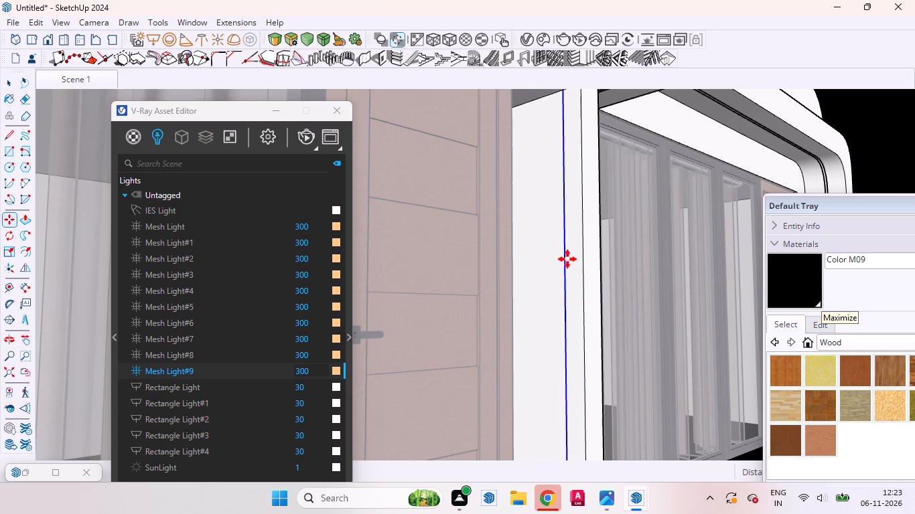
Push/Pull the narrow strip across the gap to the door's side, and finish editing the facade group.
key(space)
click(573, 216)
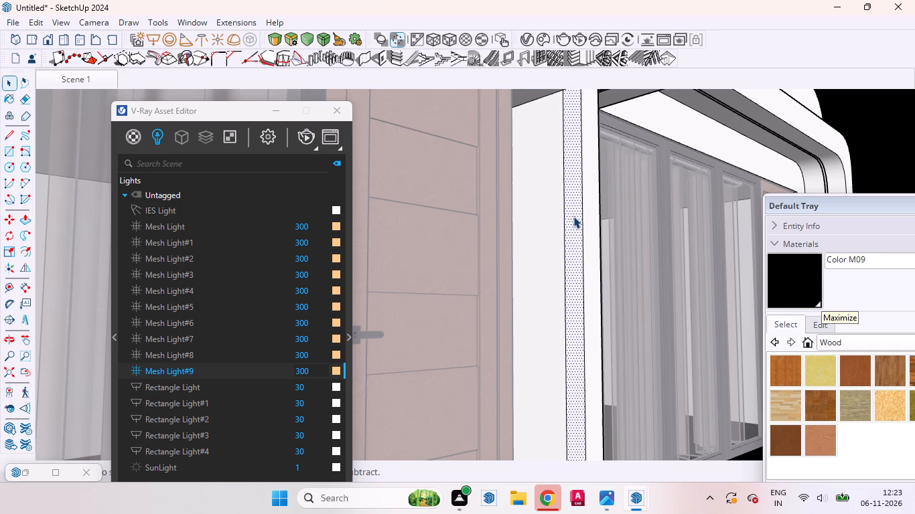
key(p)
click(573, 216)
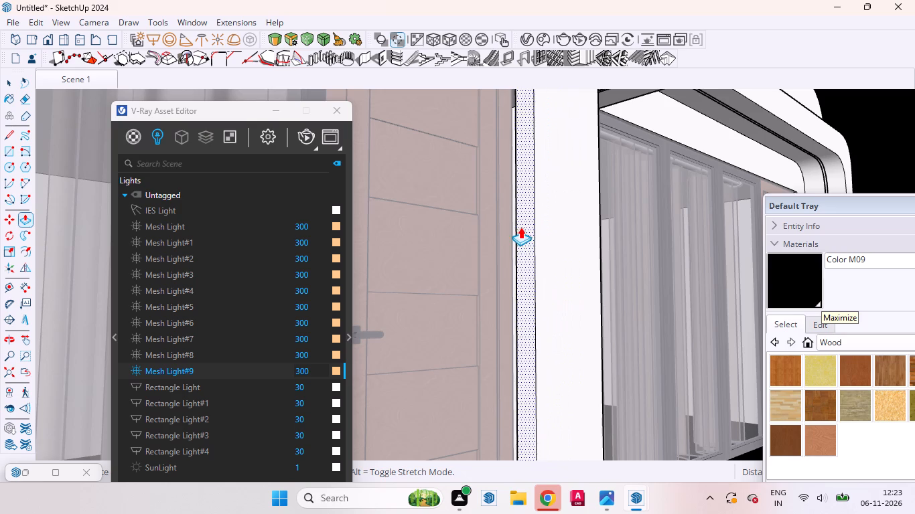
click(512, 219)
middle_drag(565, 223, 551, 237)
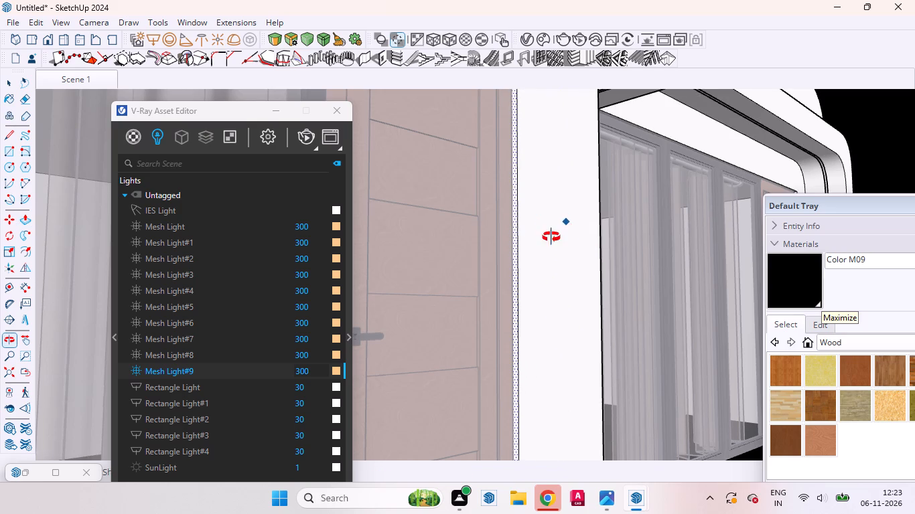
middle_drag(551, 237, 395, 264)
scroll(548, 234, down, 20)
scroll(548, 234, down, 3)
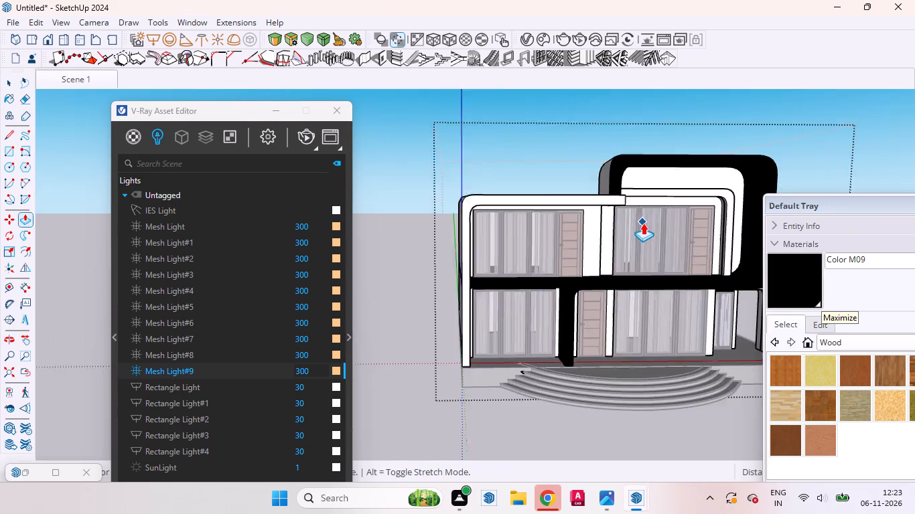
key(space)
double_click(558, 144)
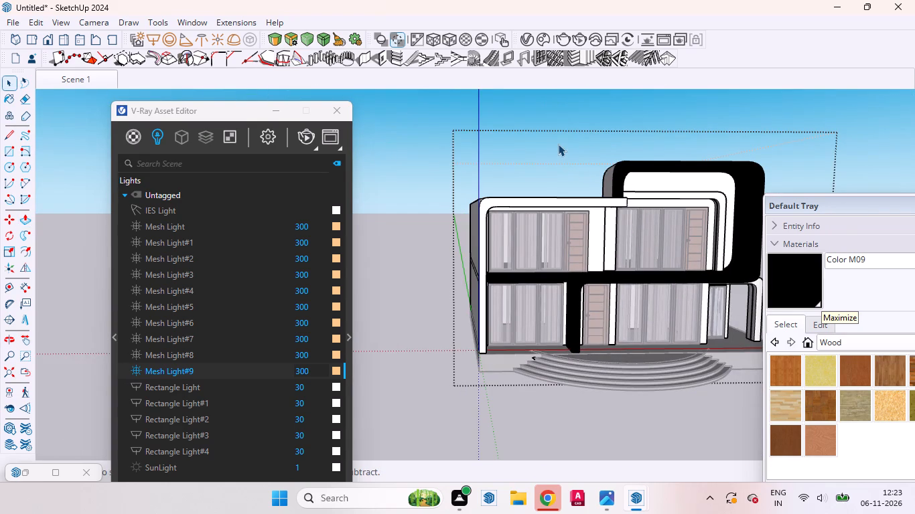
Examine the facade and the wall infill beside the upper-floor door from several angles.
scroll(557, 147, down, 3)
middle_drag(636, 248, 540, 203)
scroll(593, 178, up, 4)
scroll(595, 178, down, 1)
scroll(595, 178, up, 2)
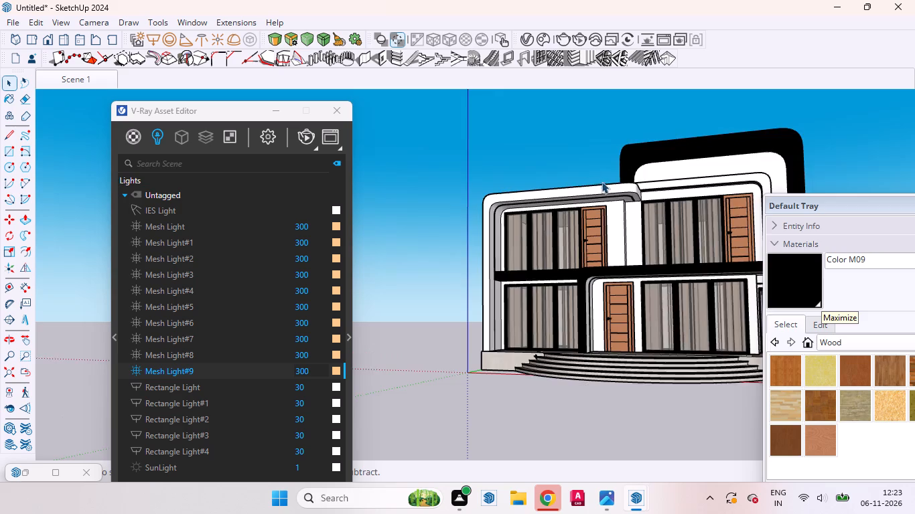
scroll(602, 181, up, 7)
scroll(654, 238, down, 6)
middle_drag(575, 205, 749, 235)
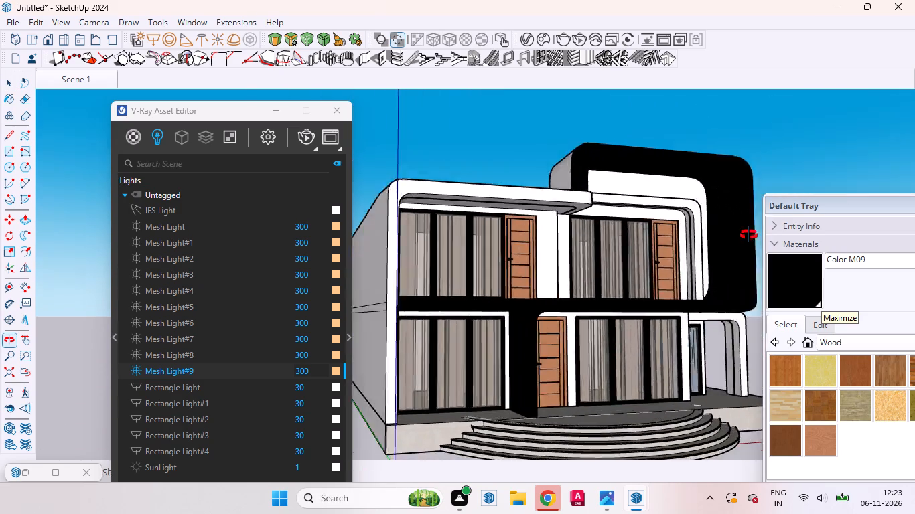
middle_drag(749, 235, 673, 273)
scroll(631, 248, up, 4)
scroll(549, 204, down, 4)
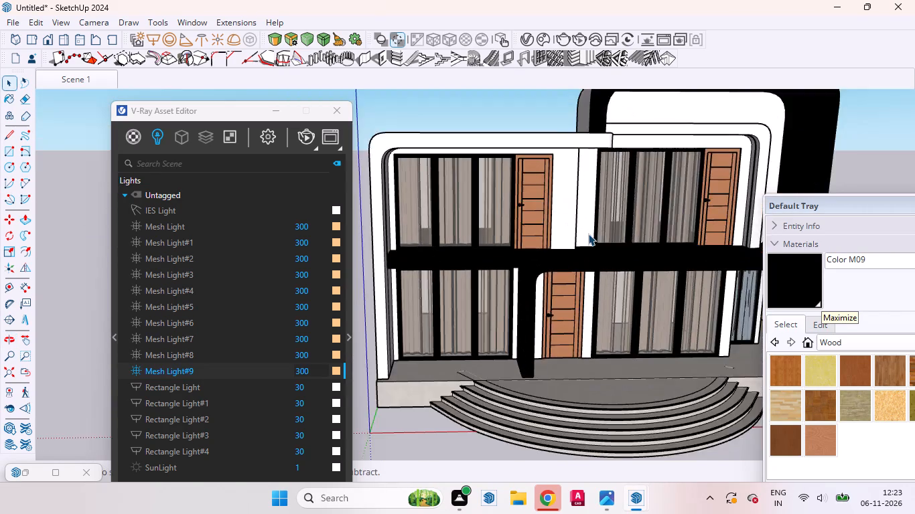
scroll(588, 234, down, 8)
middle_drag(604, 211, 608, 145)
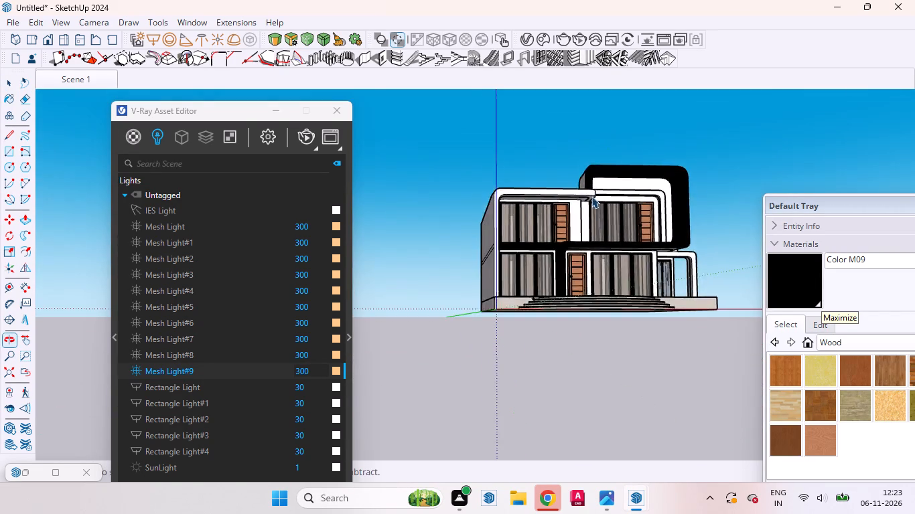
Undo the Push/Pull of the wall infill beside the upper-floor door, and leave the facade group.
scroll(591, 198, up, 10)
click(555, 276)
scroll(555, 274, up, 3)
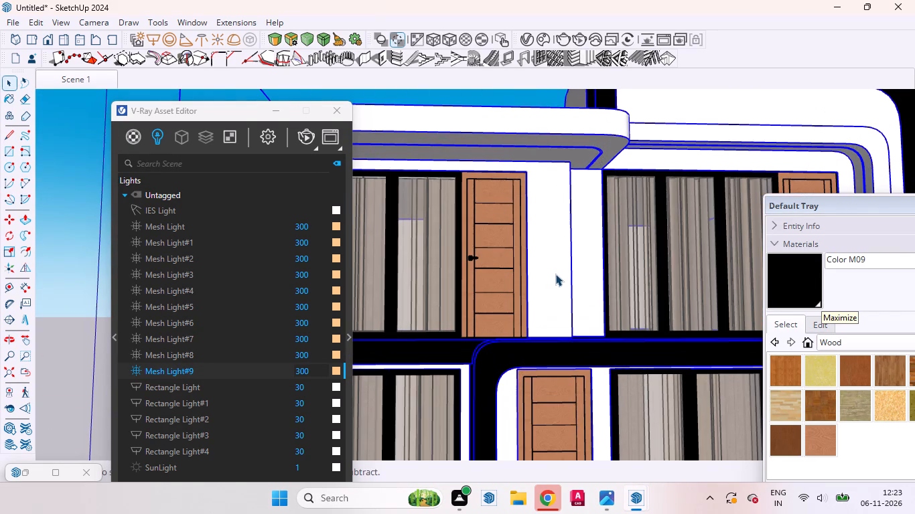
key(ctrl+z)
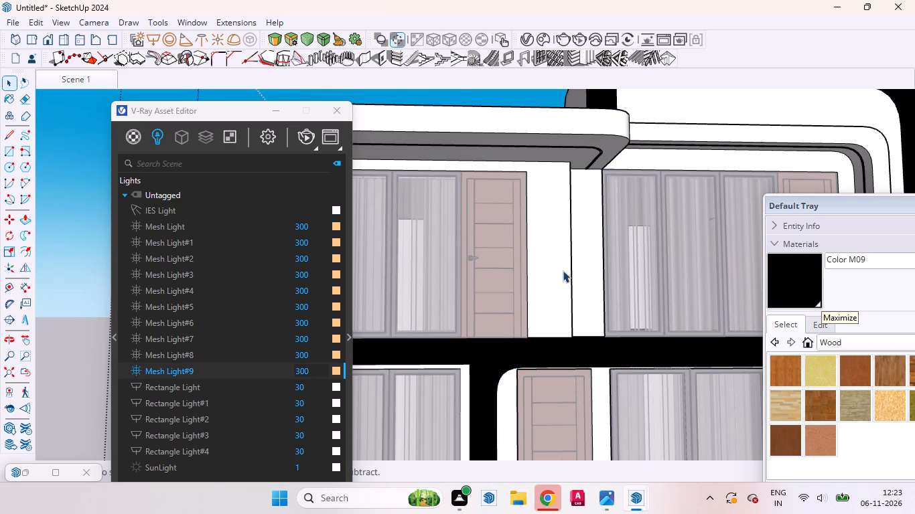
key(ctrl+z)
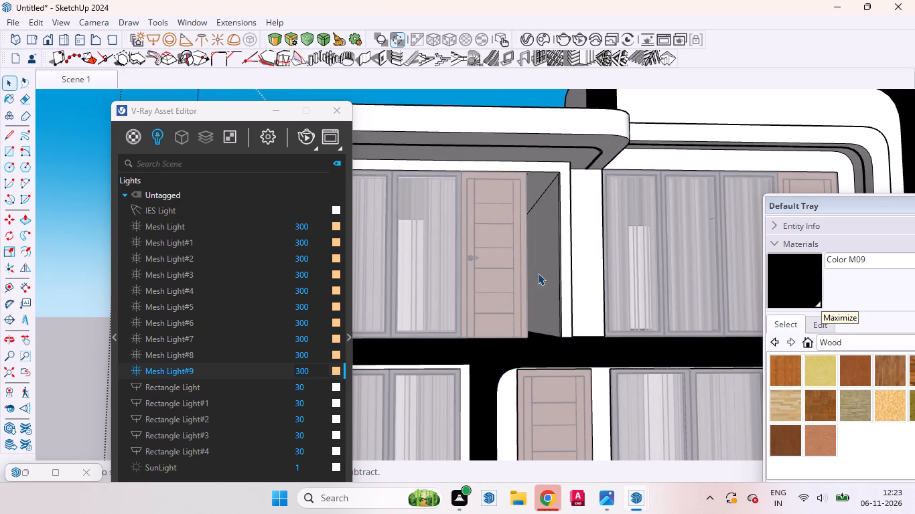
scroll(538, 273, up, 4)
scroll(575, 283, down, 12)
scroll(610, 315, up, 1)
scroll(610, 315, down, 5)
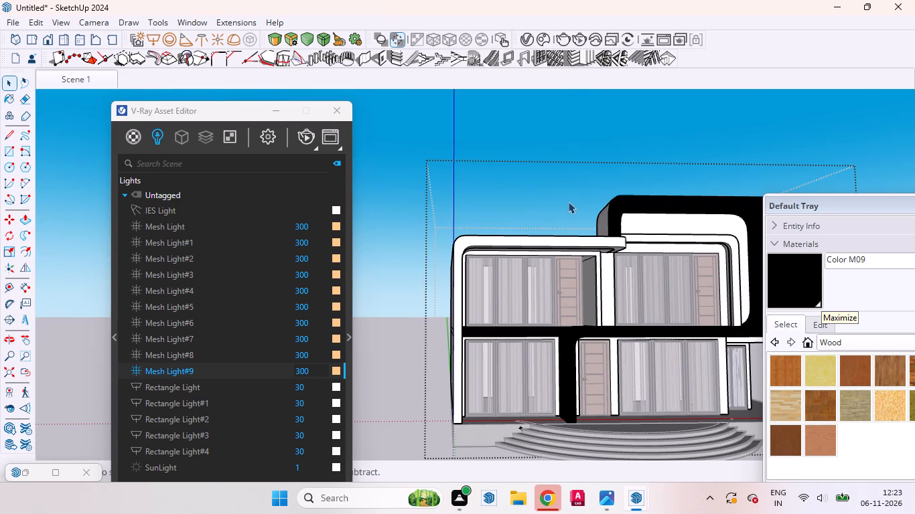
click(568, 201)
double_click(549, 184)
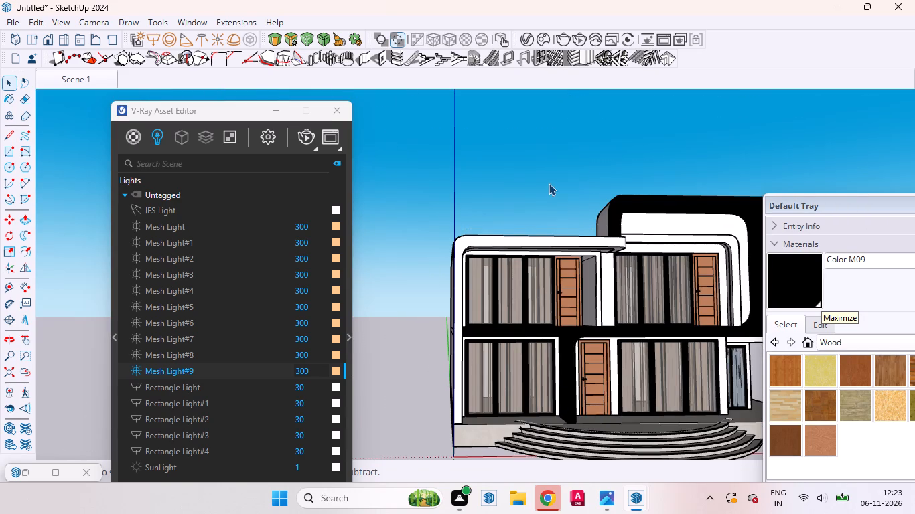
Scale the left upper-floor door slightly wider along the red axis, toward the open gap beside it.
scroll(544, 203, up, 2)
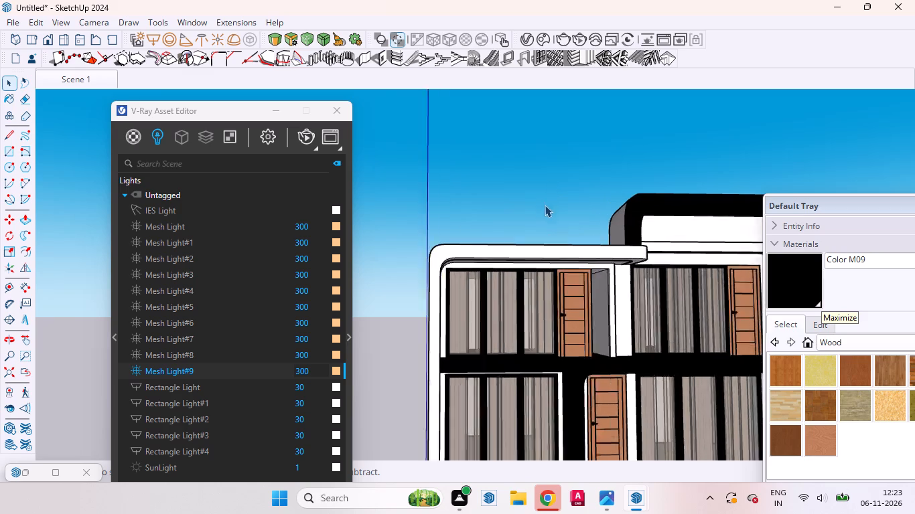
scroll(545, 205, up, 3)
scroll(580, 304, down, 1)
scroll(581, 314, up, 1)
click(595, 368)
scroll(610, 131, down, 7)
middle_drag(600, 208, 499, 249)
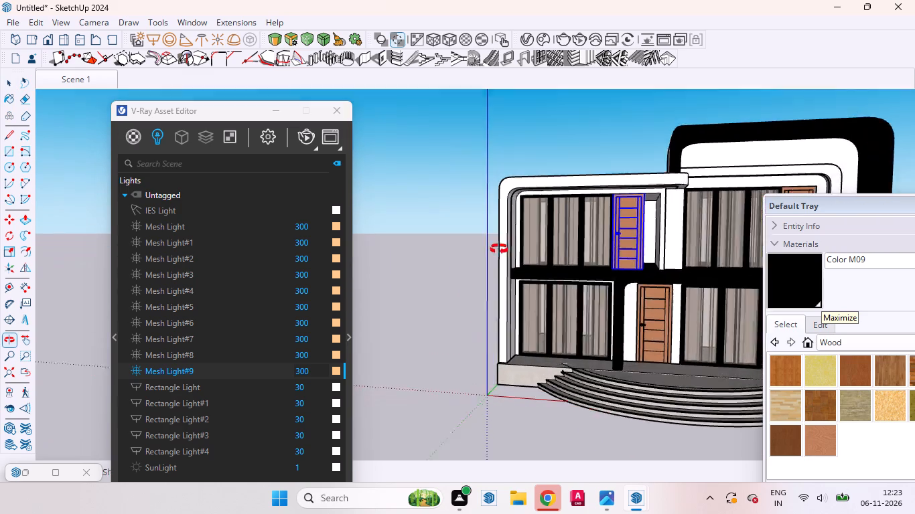
middle_drag(499, 249, 498, 246)
scroll(605, 221, up, 4)
key(s)
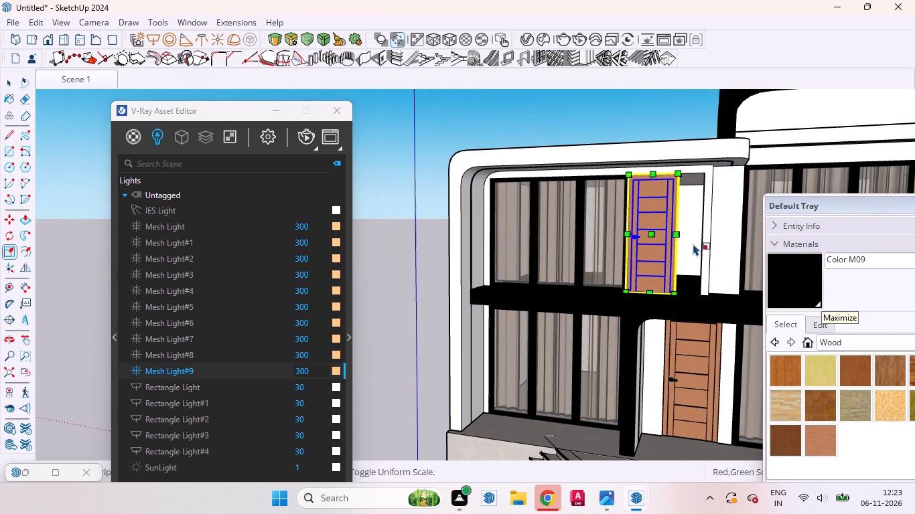
scroll(693, 243, up, 4)
middle_drag(691, 238, 656, 249)
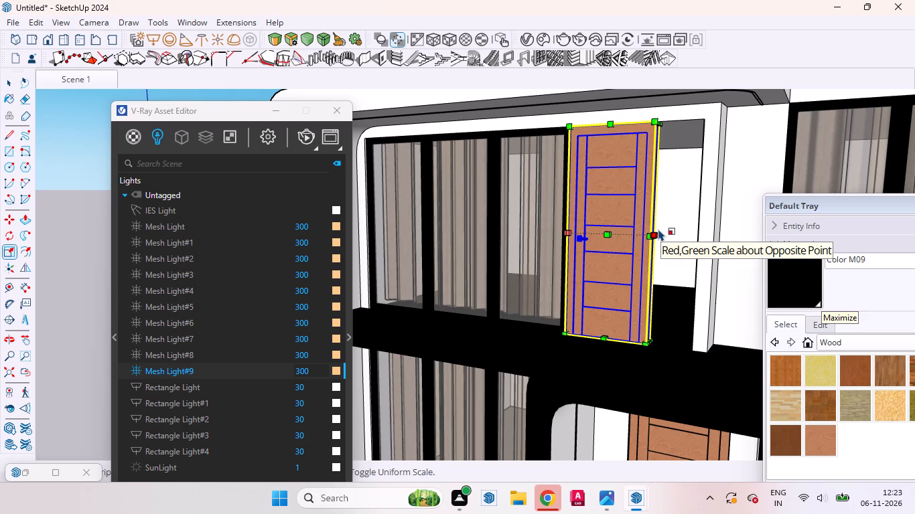
scroll(660, 226, up, 5)
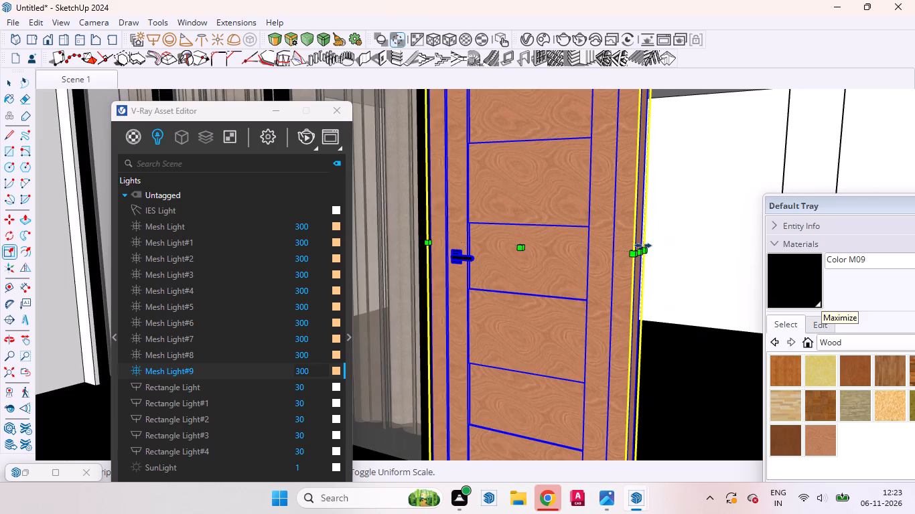
click(642, 246)
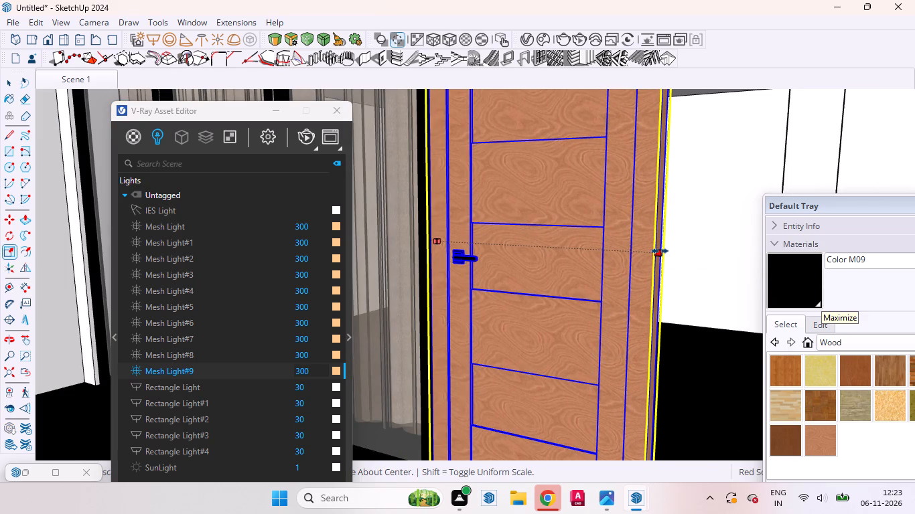
click(660, 251)
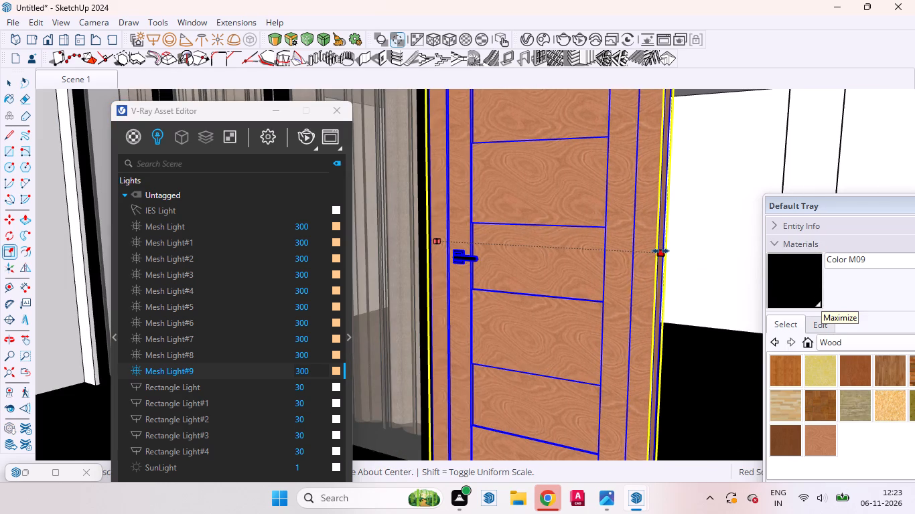
scroll(661, 216, down, 11)
middle_drag(646, 216, 750, 219)
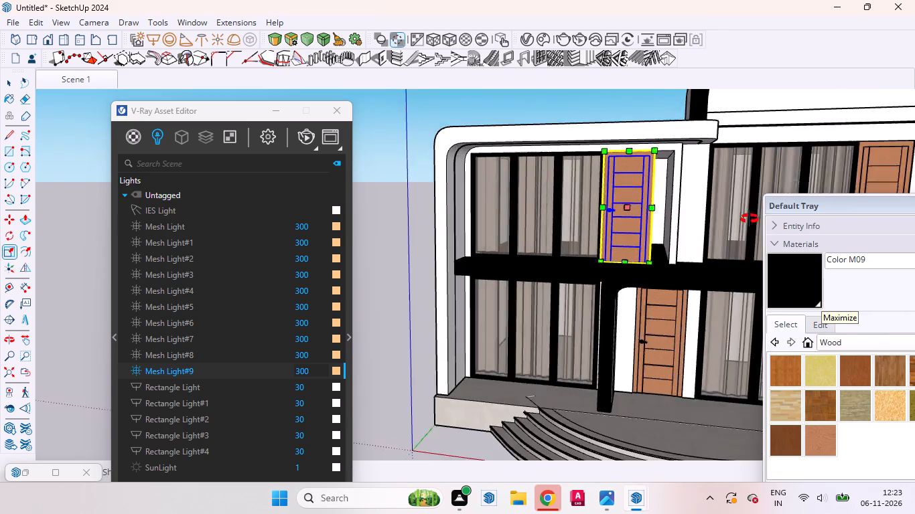
middle_drag(750, 219, 817, 220)
scroll(589, 164, up, 4)
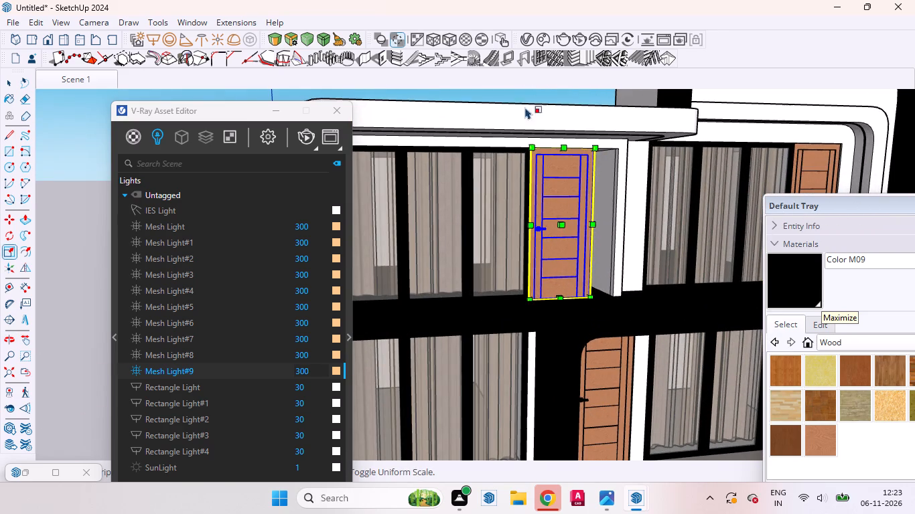
key(space)
scroll(508, 147, down, 9)
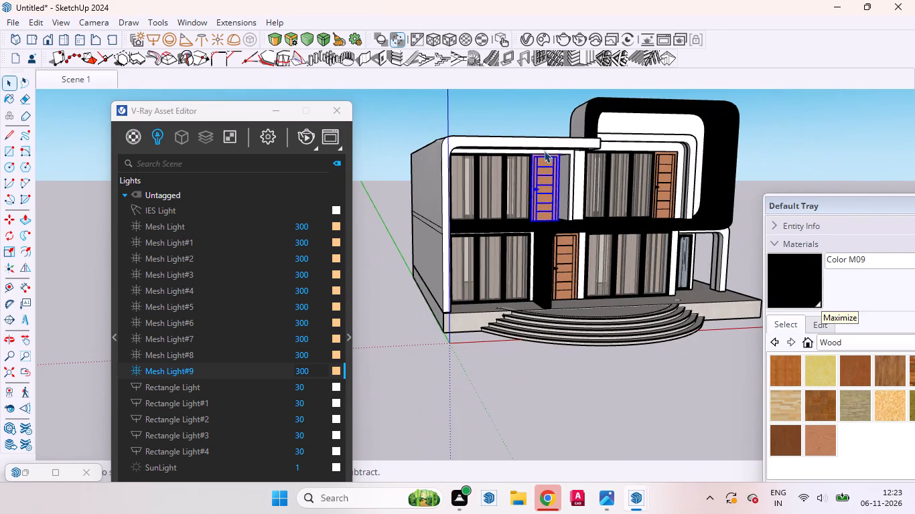
click(540, 126)
Examine the widened upper-floor door and the remaining gap beside it from several angles.
scroll(541, 138, up, 6)
scroll(579, 218, down, 1)
scroll(579, 218, up, 3)
middle_drag(570, 221, 506, 197)
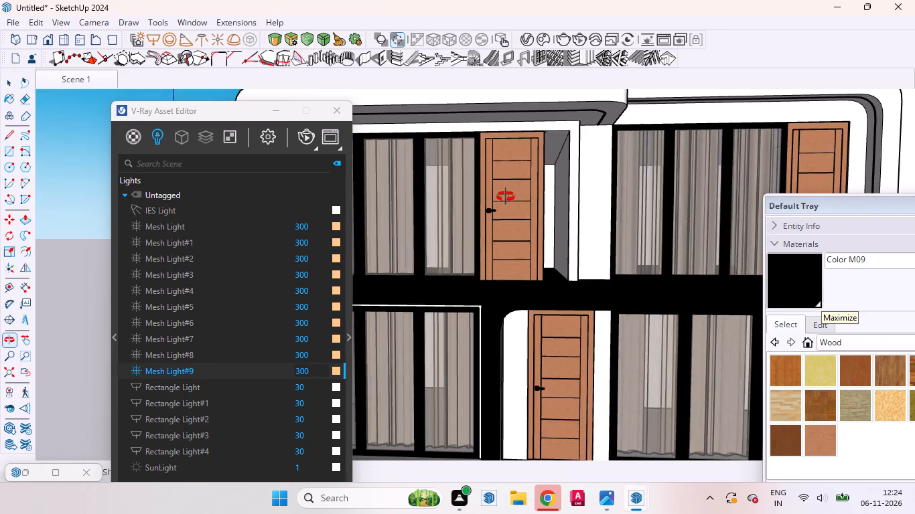
middle_drag(506, 197, 515, 199)
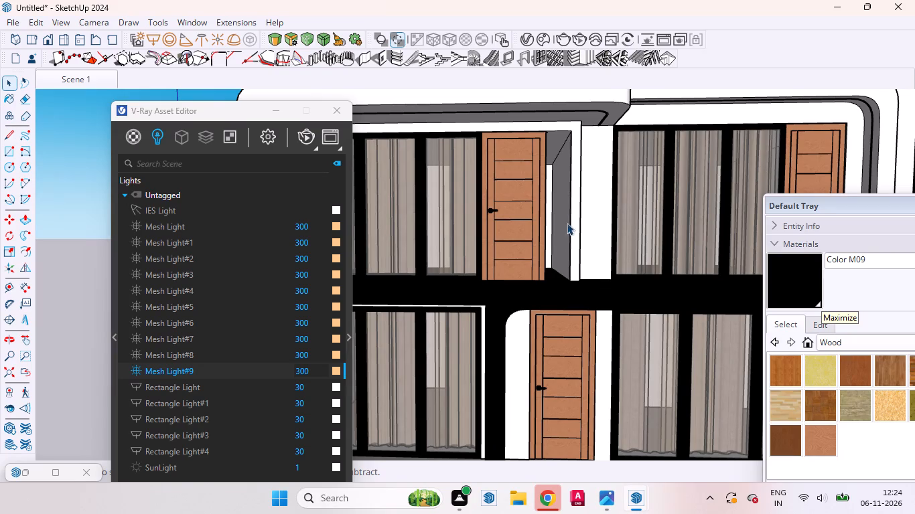
scroll(552, 228, down, 3)
scroll(572, 236, up, 1)
scroll(573, 239, down, 5)
scroll(550, 249, up, 5)
middle_drag(565, 244, 589, 241)
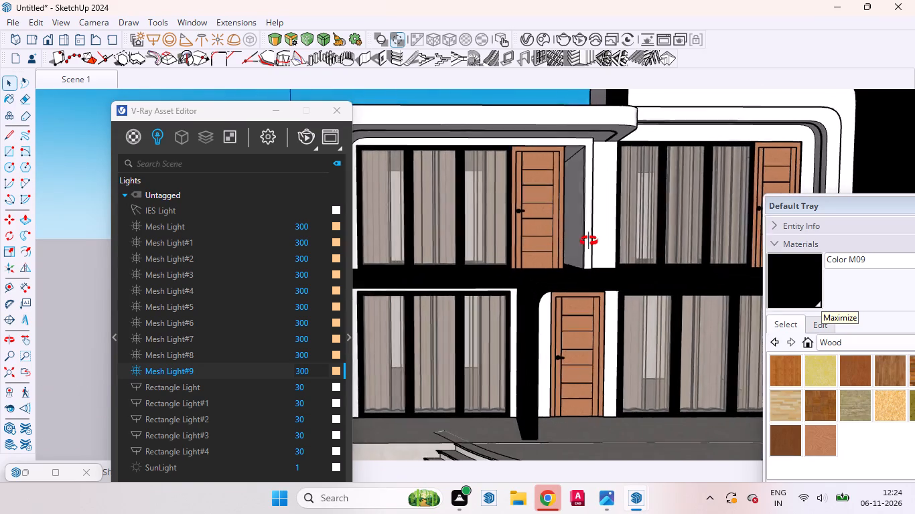
middle_drag(589, 241, 539, 261)
scroll(585, 219, down, 10)
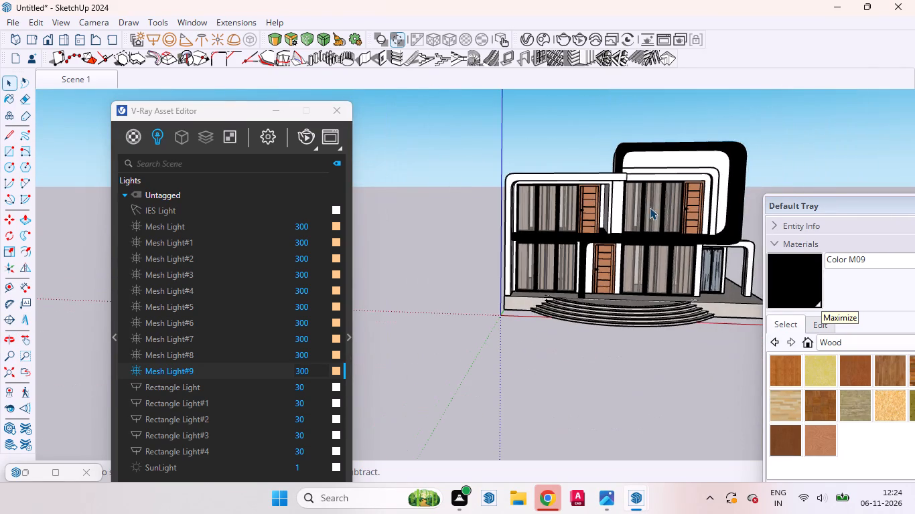
Push/Pull the narrow strip of the opening's side wall across the gap to the door's edge, and finish editing the facade group.
scroll(598, 199, up, 10)
scroll(608, 218, down, 1)
scroll(606, 236, up, 9)
middle_drag(649, 248, 666, 256)
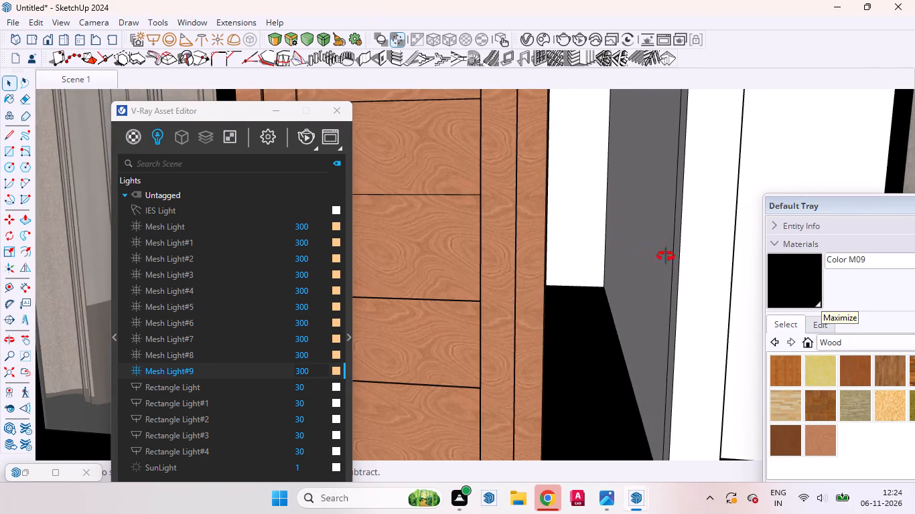
middle_drag(666, 256, 723, 275)
click(689, 262)
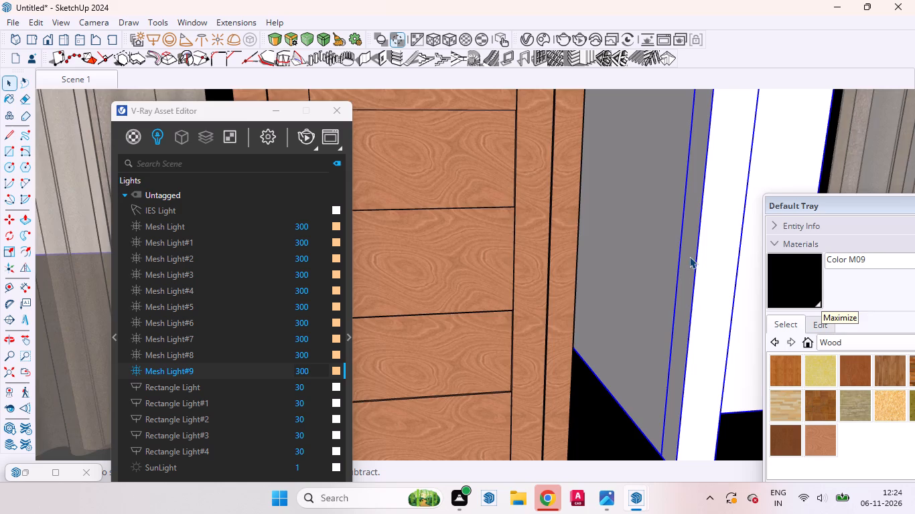
double_click(689, 256)
click(689, 250)
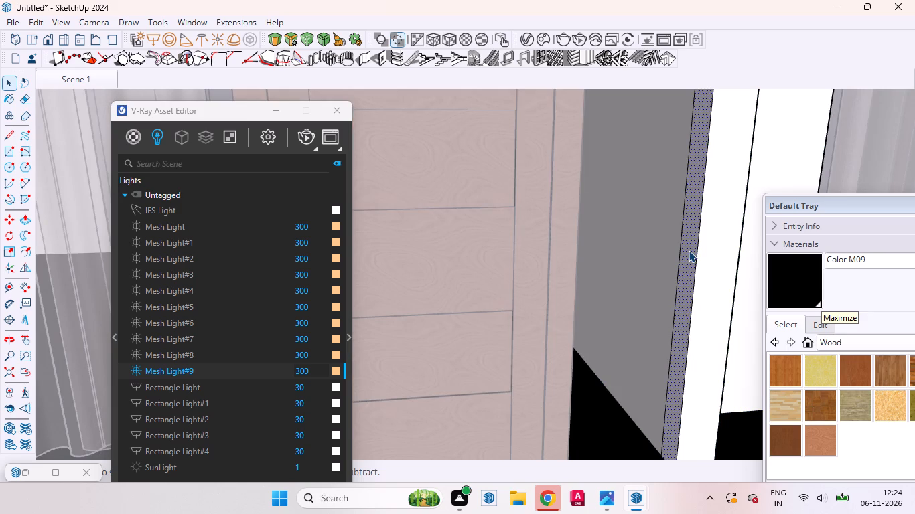
key(p)
click(690, 250)
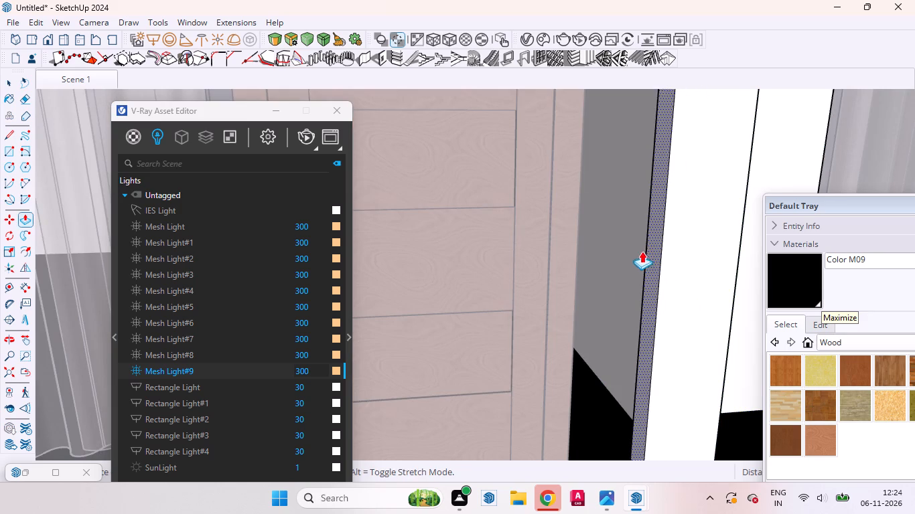
click(576, 231)
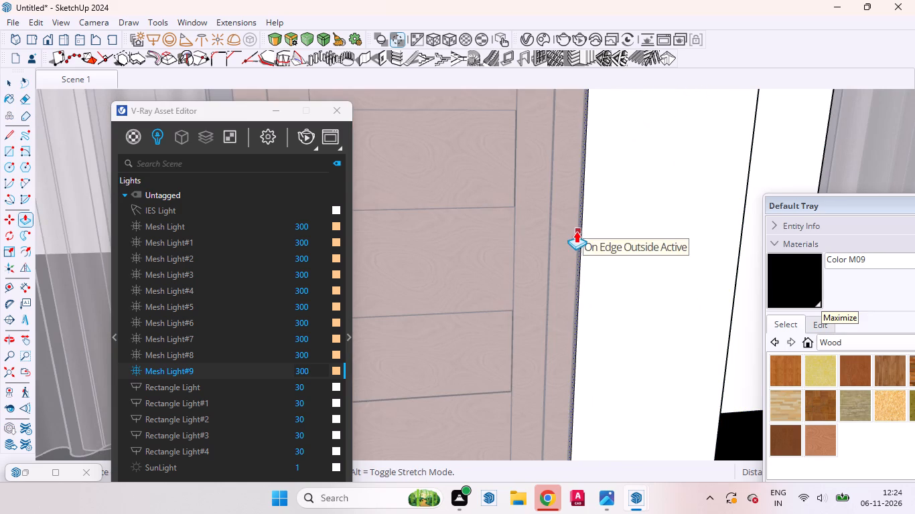
key(space)
scroll(660, 260, down, 9)
scroll(650, 249, up, 2)
scroll(650, 249, down, 3)
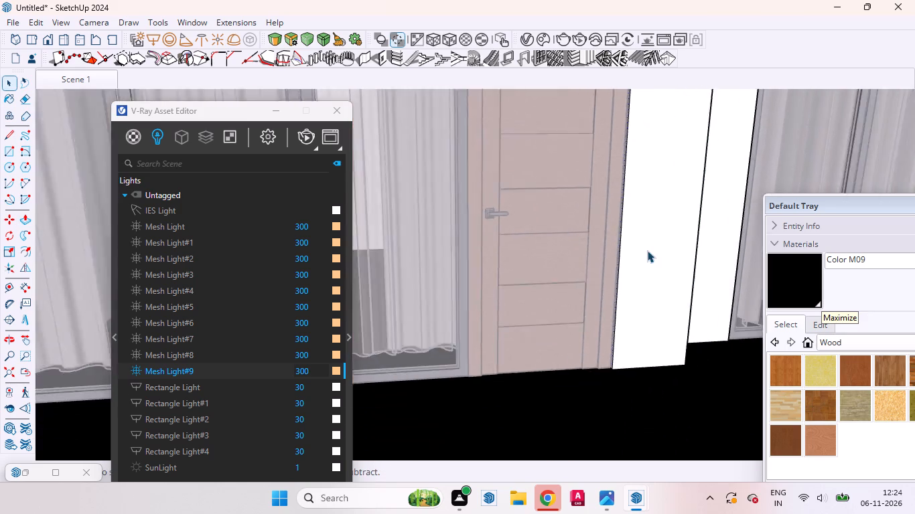
scroll(647, 250, down, 6)
scroll(628, 259, down, 15)
scroll(475, 134, up, 1)
scroll(476, 134, down, 7)
click(668, 292)
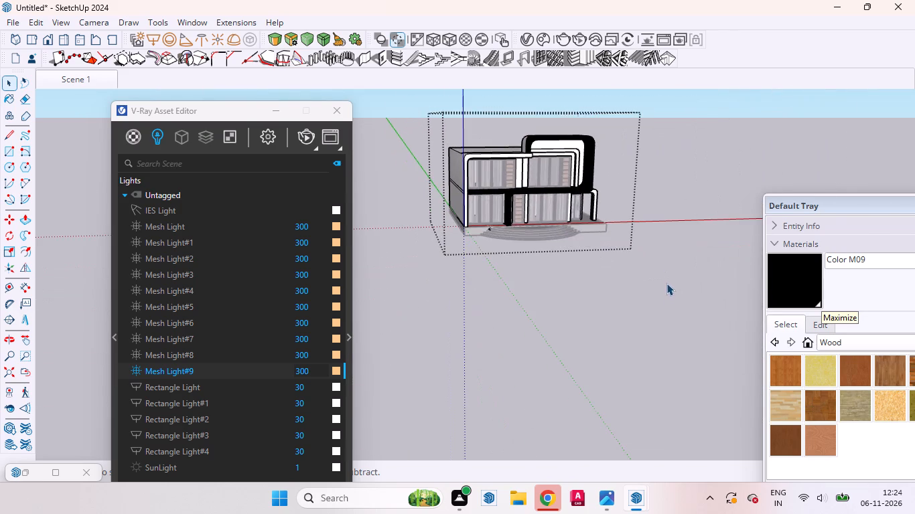
click(666, 283)
click(665, 268)
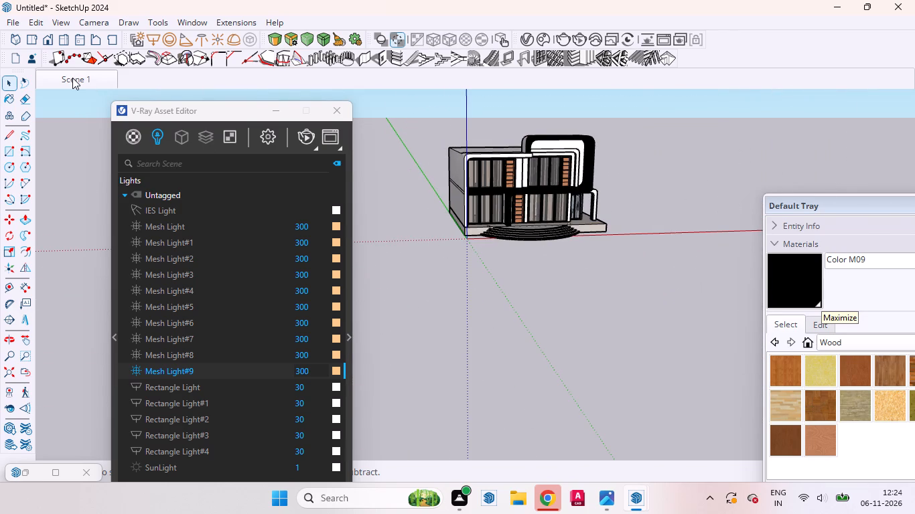
Return to Scene 1 with the V-Ray light widgets hidden, and update the scene.
click(72, 78)
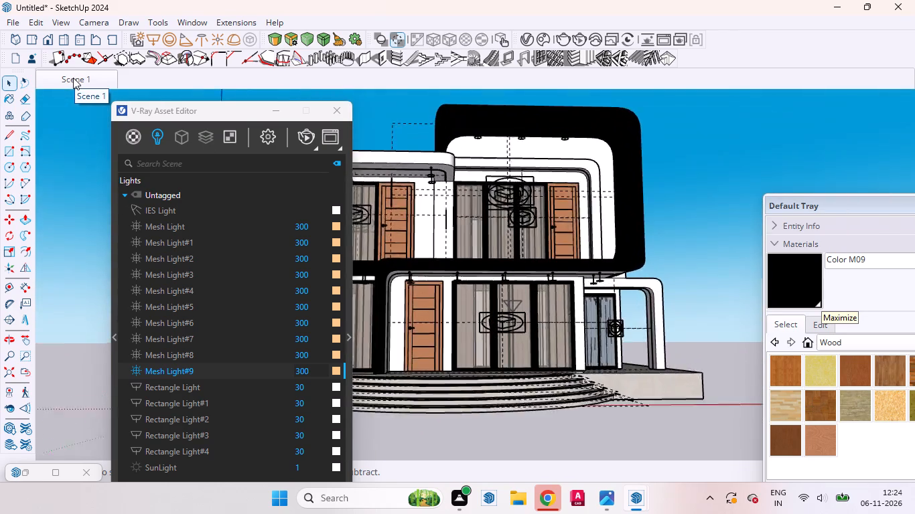
click(396, 40)
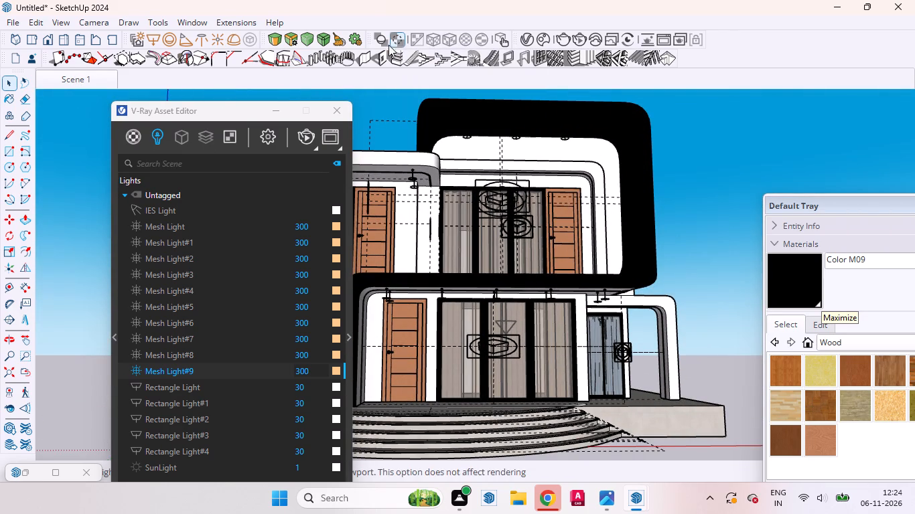
click(397, 38)
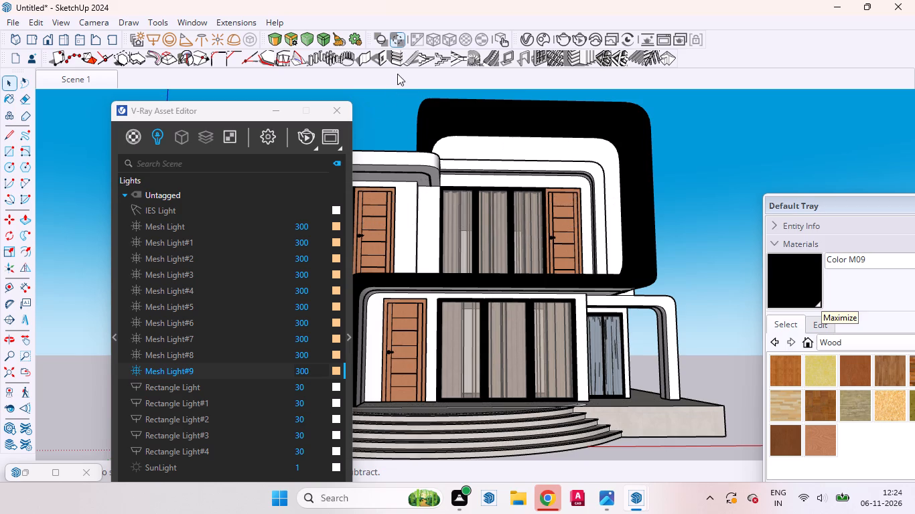
right_click(84, 82)
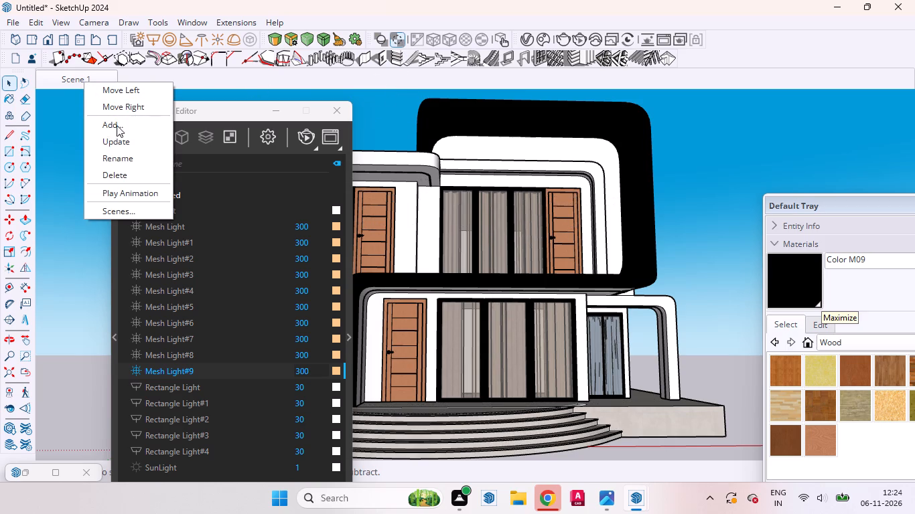
click(121, 145)
Move the V-Ray Asset Editor clear of the house and examine the upper-floor door and its wall infill.
drag(226, 106, 224, 106)
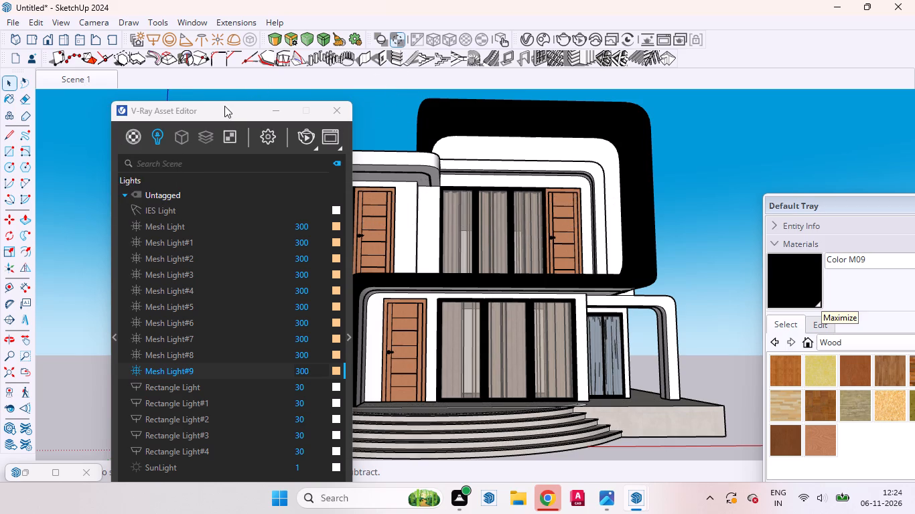
drag(224, 106, 129, 67)
scroll(689, 267, down, 4)
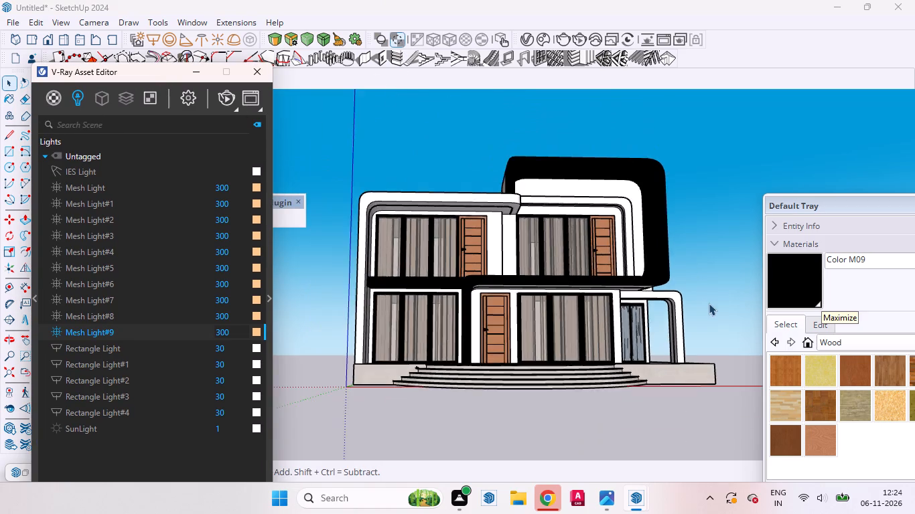
scroll(710, 309, down, 4)
scroll(610, 300, up, 9)
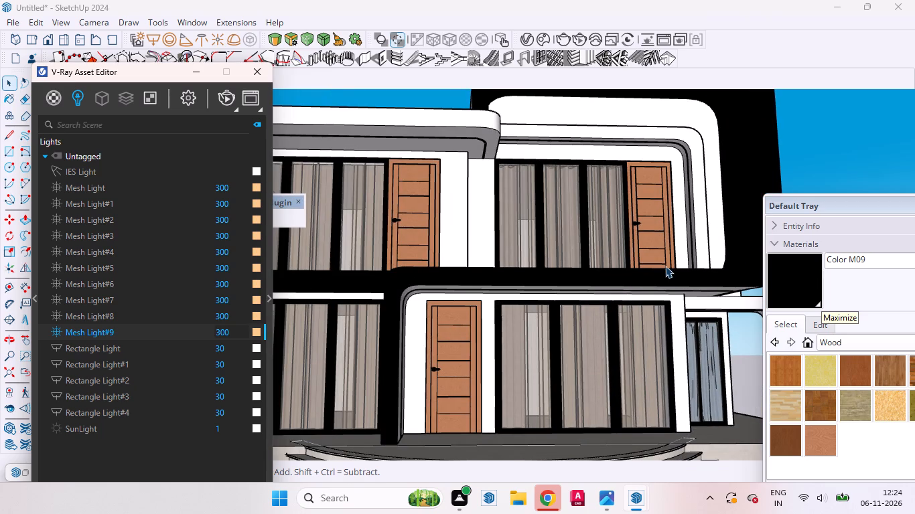
scroll(624, 236, down, 4)
scroll(486, 163, up, 11)
middle_drag(533, 181, 496, 158)
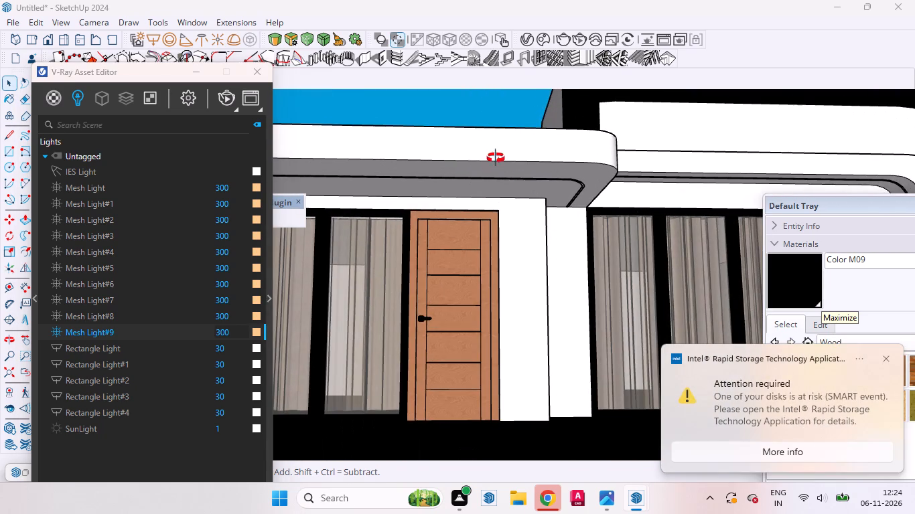
Examine the house facade, doors and the ground around the curved entrance steps from several angles.
middle_drag(496, 158, 447, 118)
scroll(562, 197, down, 10)
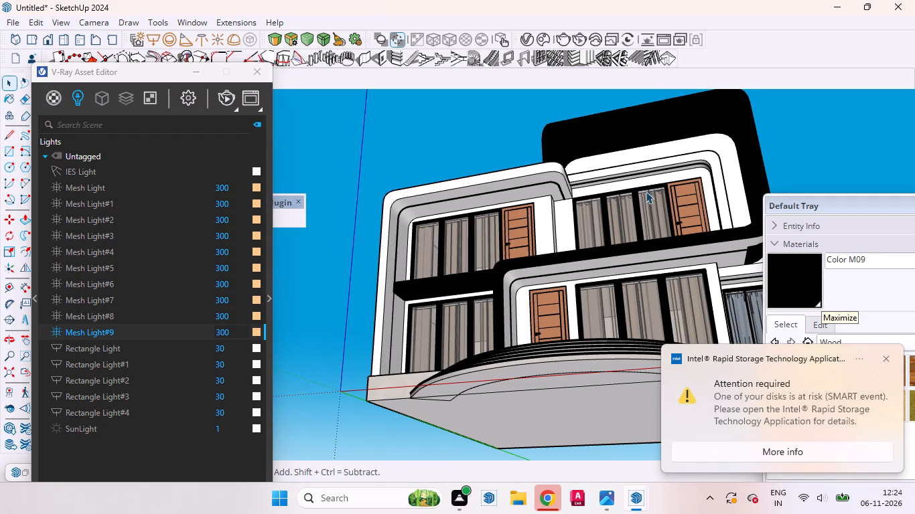
middle_drag(658, 211, 671, 292)
scroll(671, 292, up, 1)
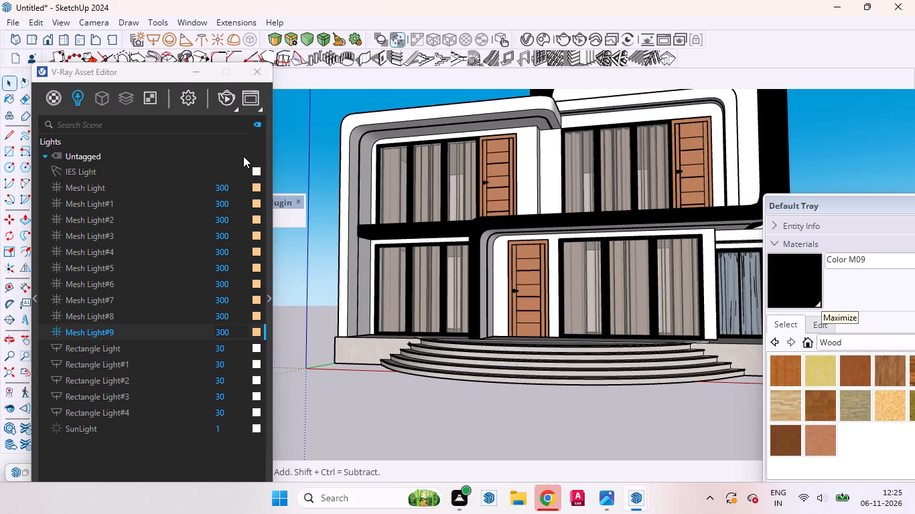
scroll(649, 288, down, 3)
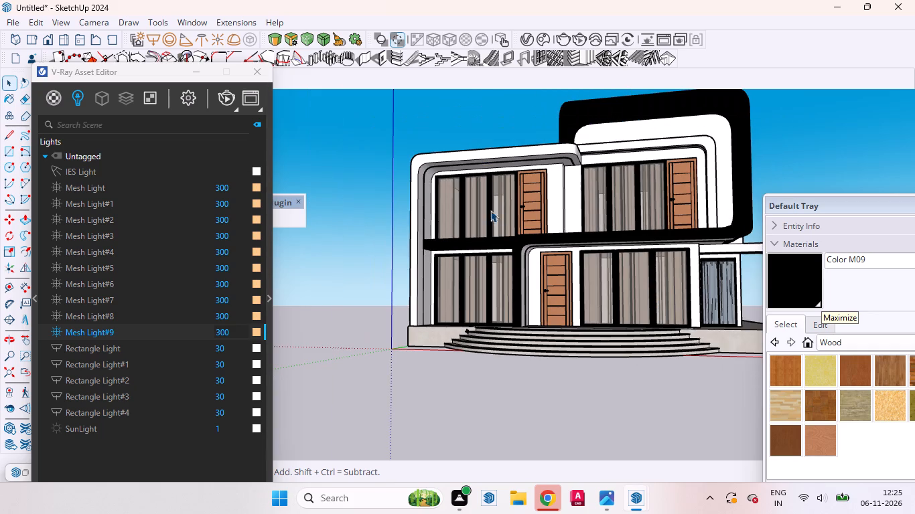
middle_drag(664, 234, 739, 238)
scroll(545, 175, up, 4)
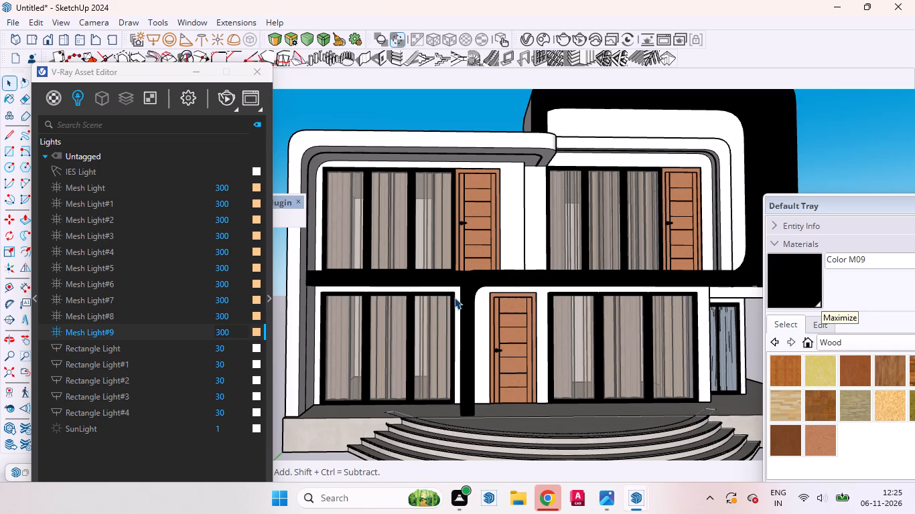
scroll(589, 293, down, 8)
middle_drag(642, 355, 393, 513)
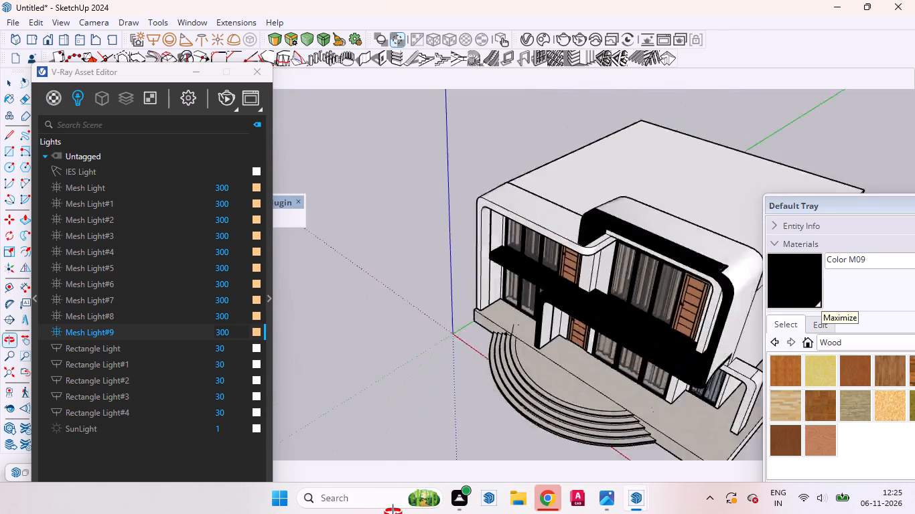
middle_drag(393, 513, 393, 513)
scroll(614, 261, down, 8)
scroll(628, 229, up, 1)
scroll(628, 229, down, 1)
scroll(614, 344, up, 6)
scroll(498, 317, up, 6)
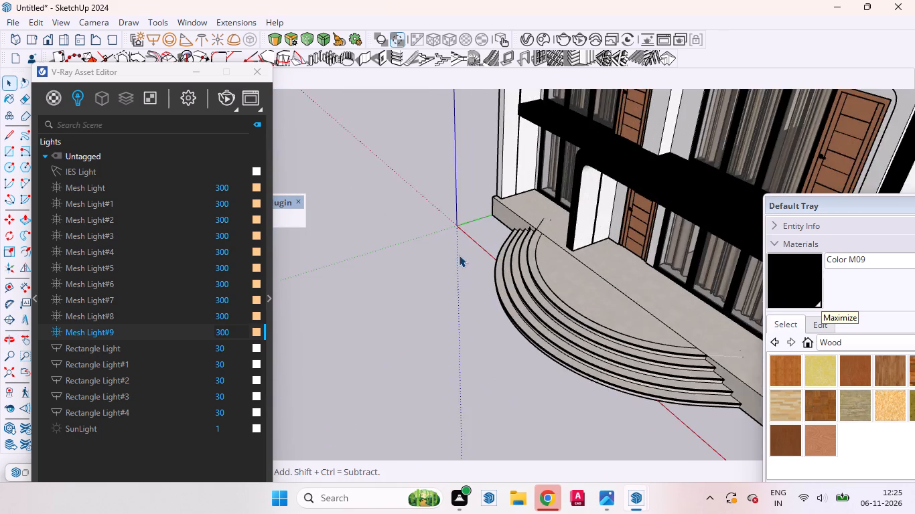
middle_drag(531, 274, 855, 238)
middle_click(855, 238)
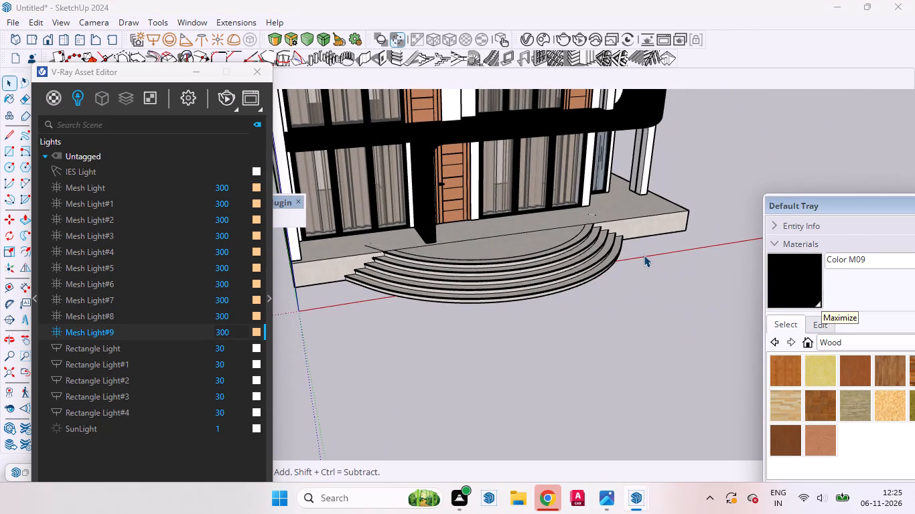
Draw a ground-level rectangle in front of the house, starting at the plinth's corner, spanning its full width and extending past the curved steps.
key(r)
scroll(430, 324, up, 2)
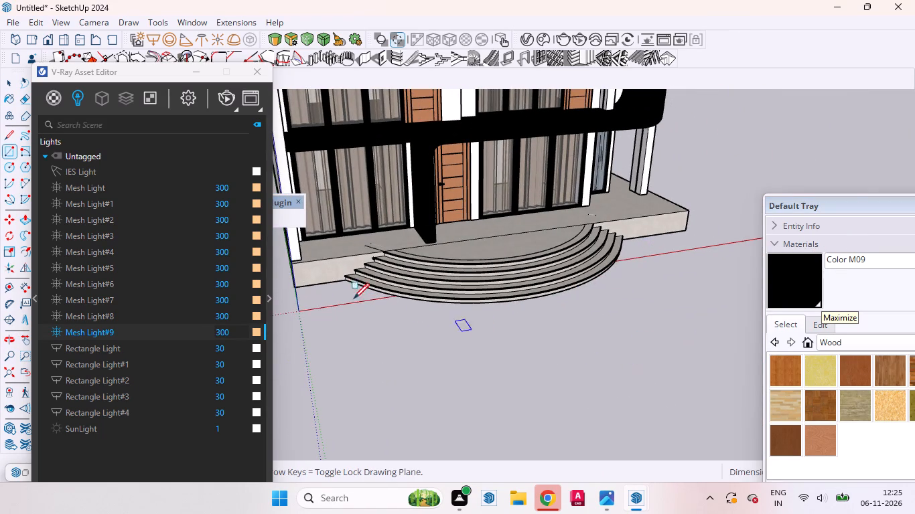
scroll(354, 298, up, 4)
scroll(630, 336, down, 9)
scroll(470, 349, up, 4)
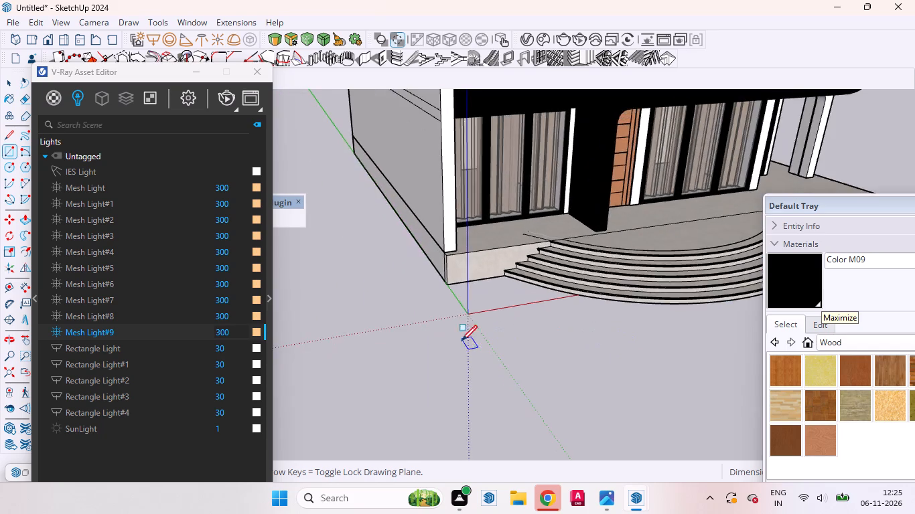
scroll(462, 341, up, 12)
scroll(457, 272, down, 1)
scroll(457, 272, up, 5)
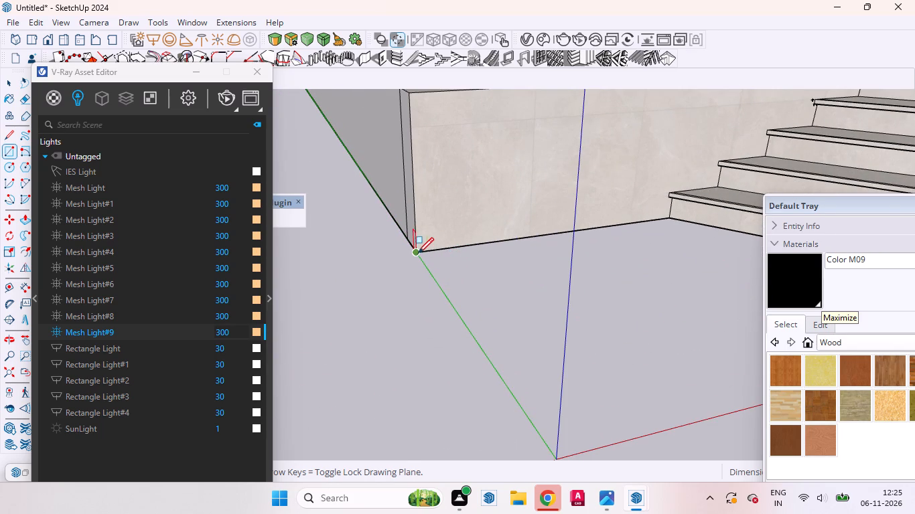
click(417, 252)
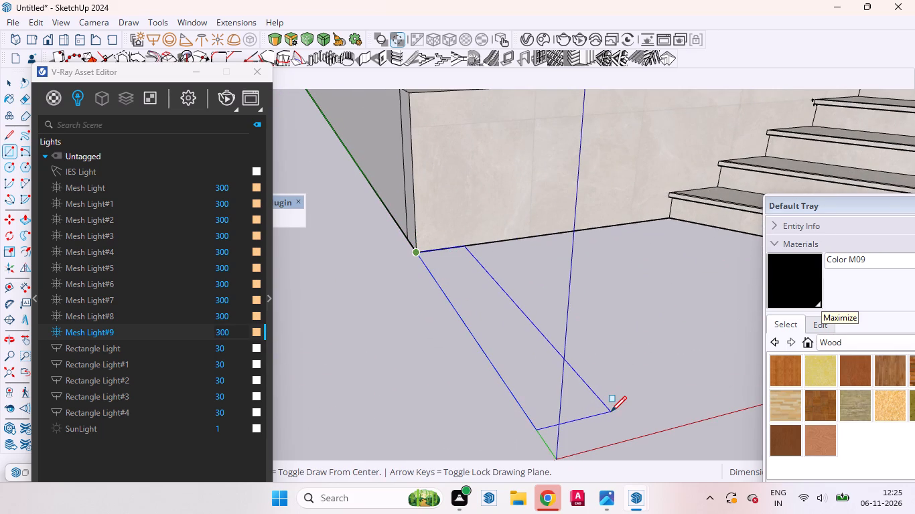
scroll(611, 412, down, 20)
scroll(611, 412, down, 10)
scroll(472, 406, up, 2)
scroll(472, 406, down, 4)
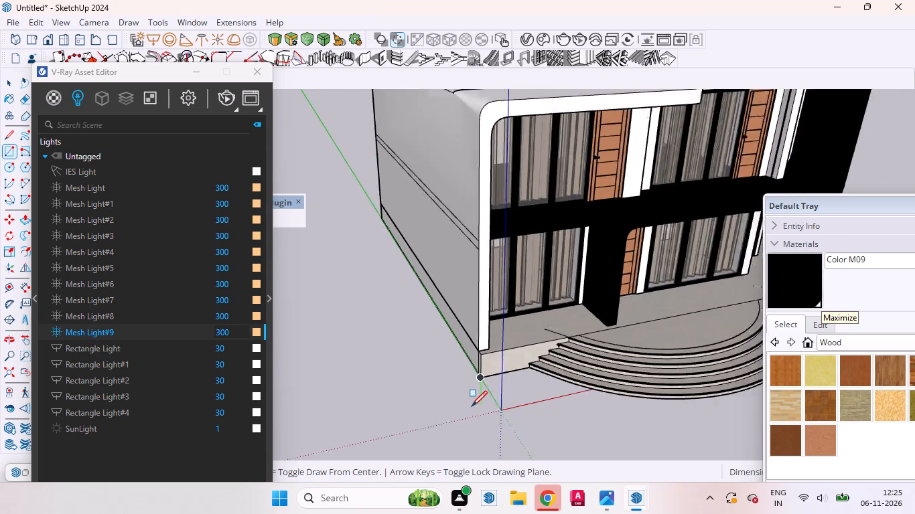
scroll(547, 433, down, 12)
scroll(682, 402, up, 5)
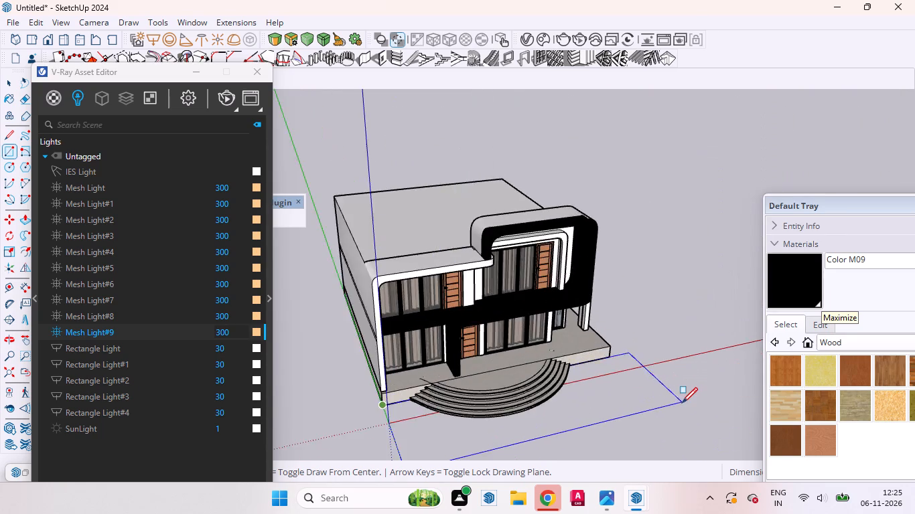
scroll(682, 403, up, 4)
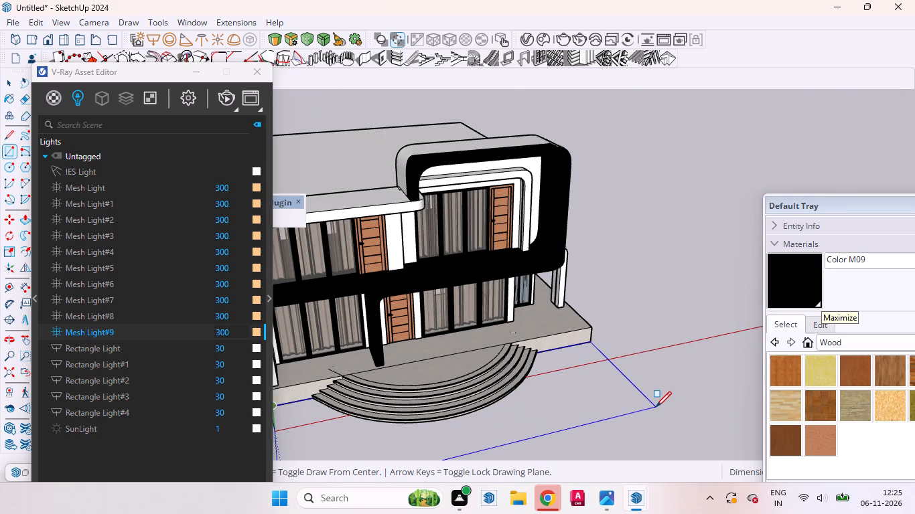
click(656, 407)
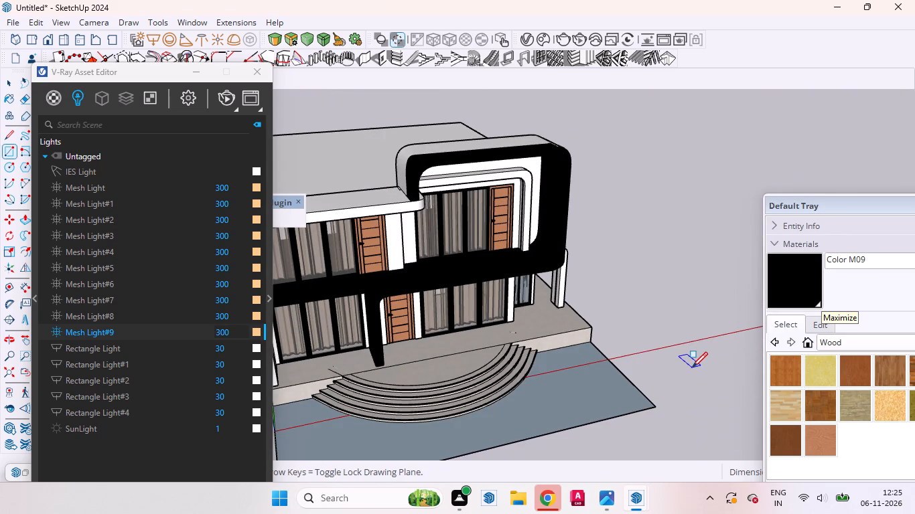
Sample the Arta-Ceramic-Moonstone-White-24x24-4K material from the house's terrace and paint the ground rectangle with it.
key(space)
click(573, 396)
right_click(573, 396)
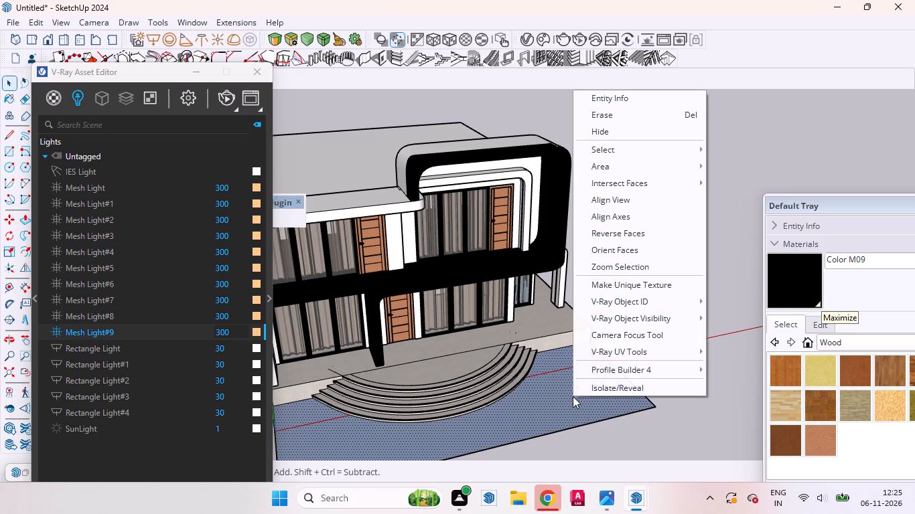
click(729, 345)
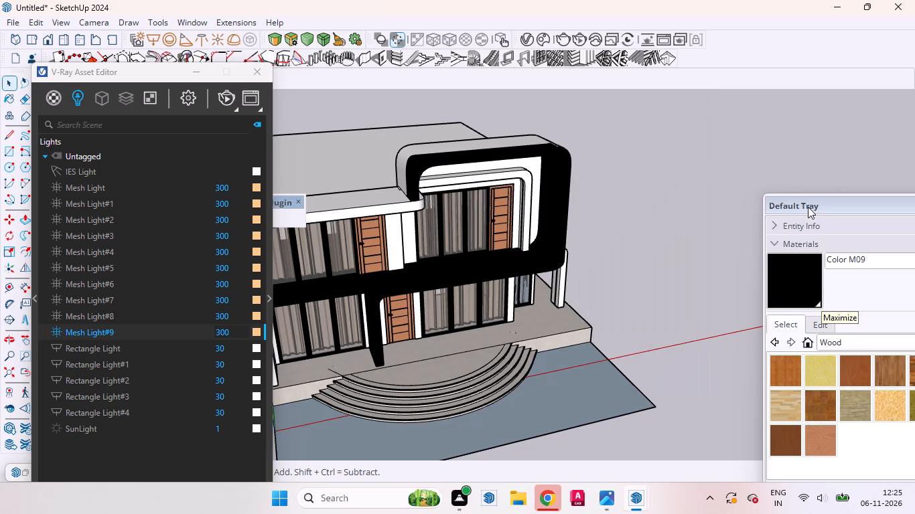
drag(808, 206, 723, 161)
click(865, 278)
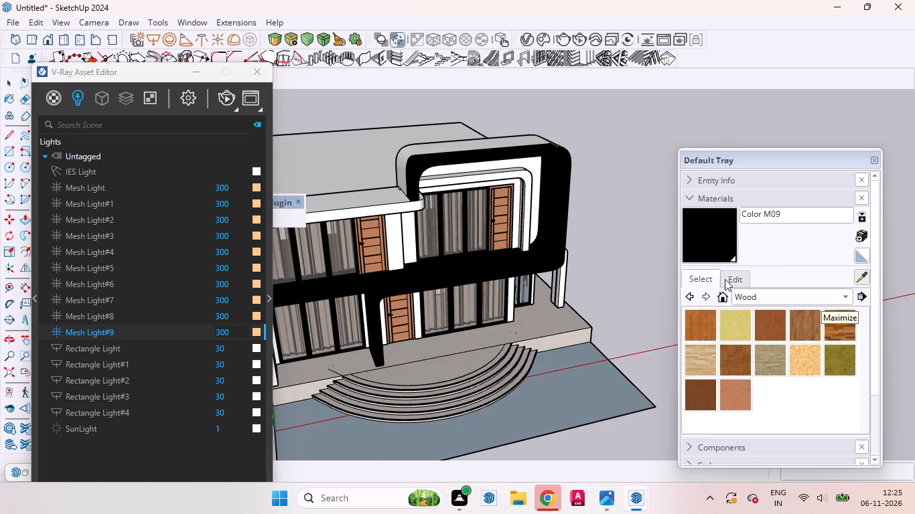
click(548, 325)
click(555, 408)
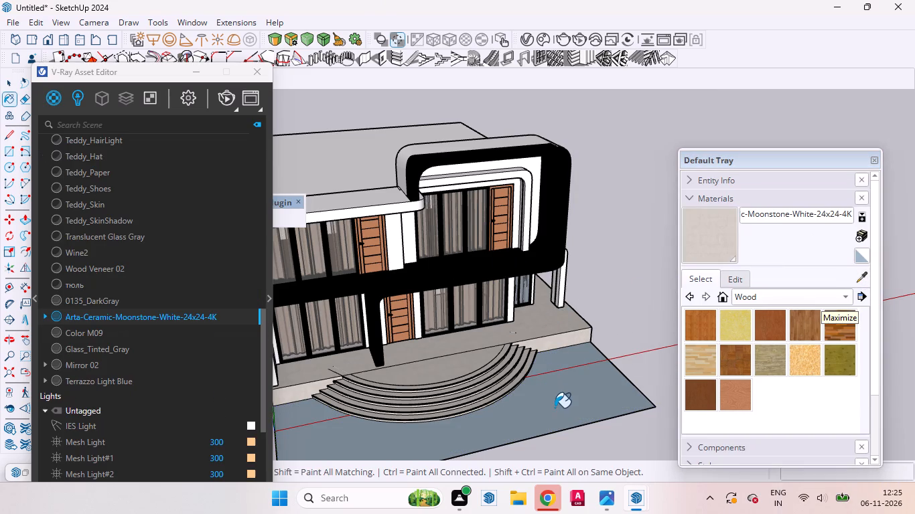
key(space)
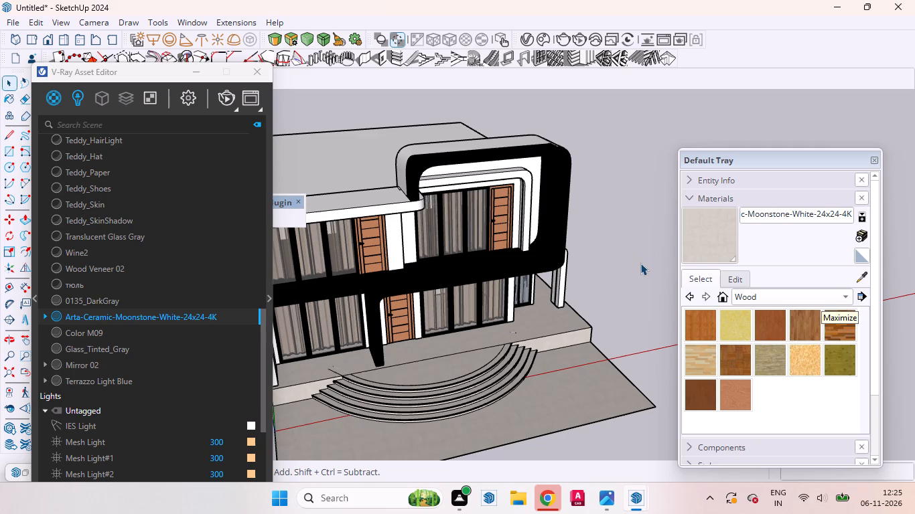
click(642, 262)
Check the tiled ground in front of the steps, return to Scene 1, and move the V-Ray Asset Editor clear of the facade.
scroll(595, 390, up, 20)
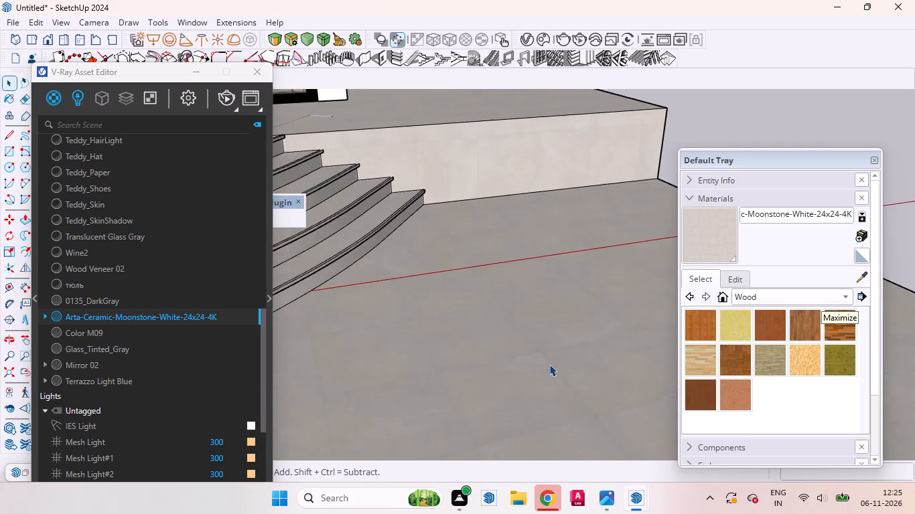
middle_drag(557, 389, 421, 512)
scroll(427, 490, up, 1)
scroll(674, 258, down, 10)
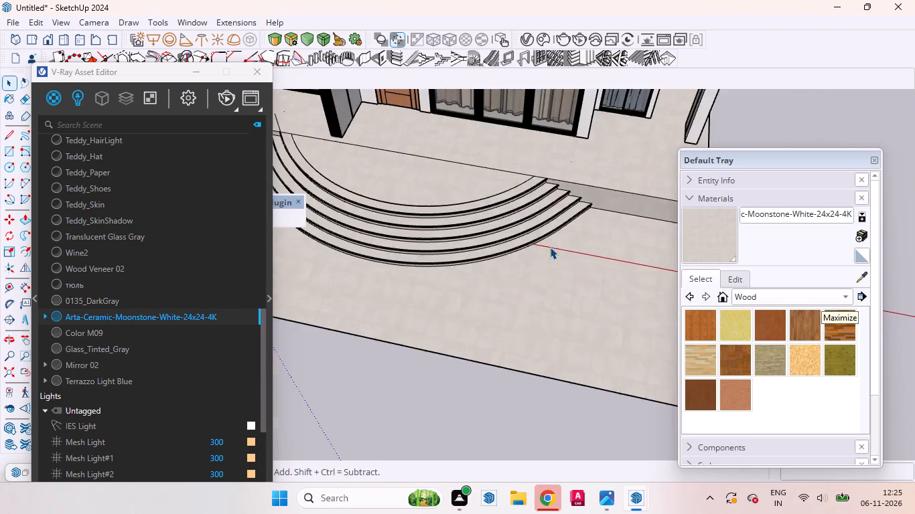
scroll(550, 247, down, 20)
scroll(550, 247, down, 1)
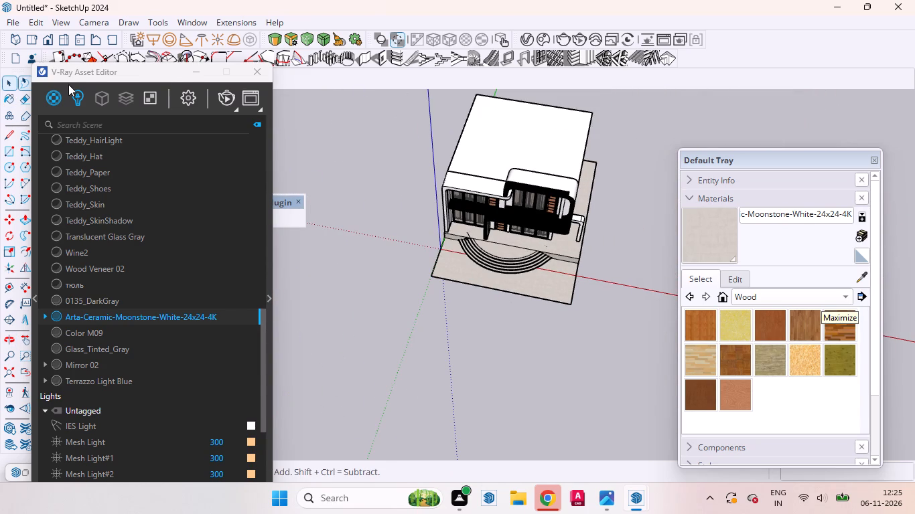
drag(82, 72, 123, 143)
drag(129, 78, 175, 155)
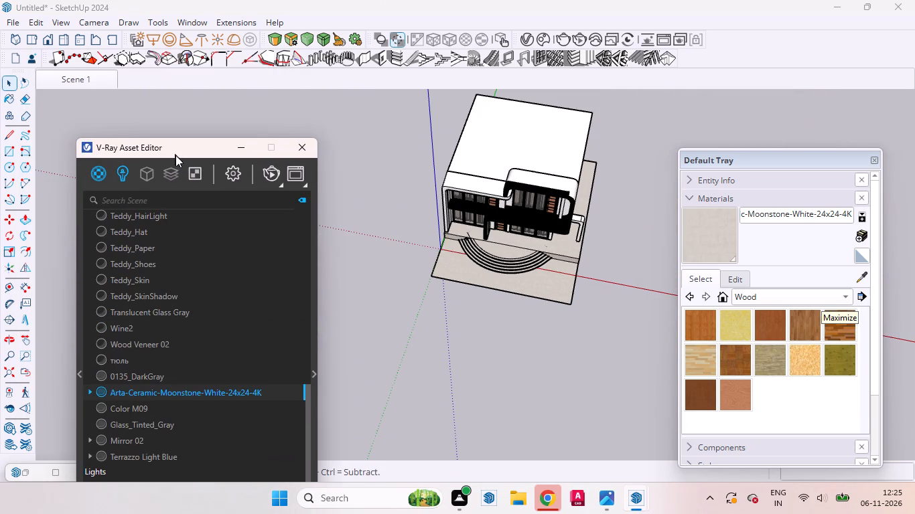
drag(175, 155, 175, 159)
click(82, 84)
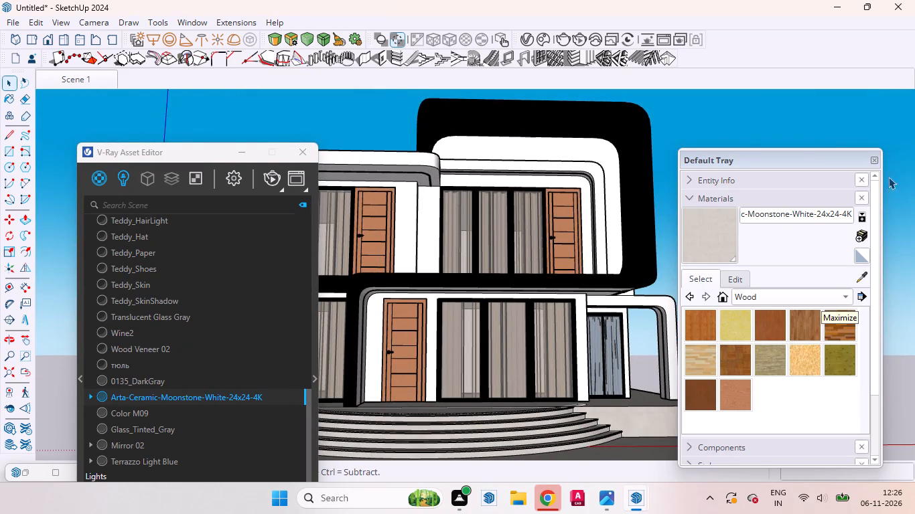
drag(200, 152, 52, 75)
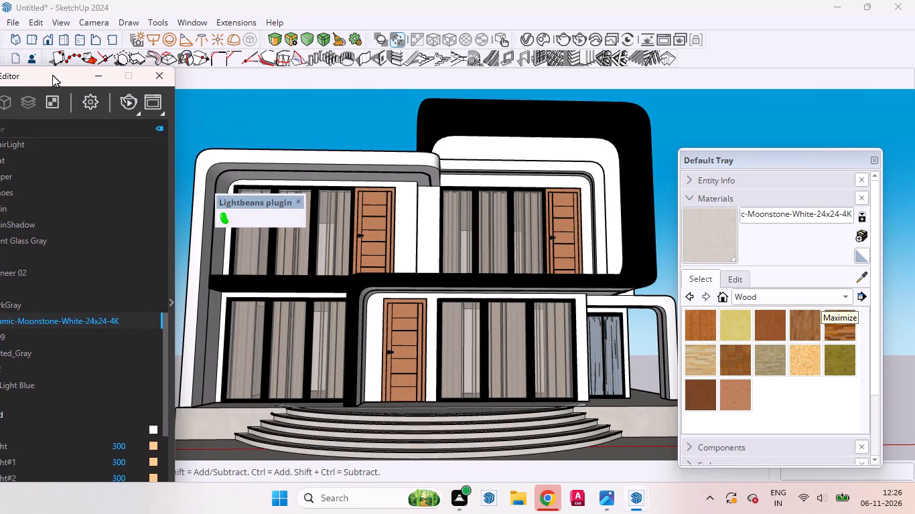
drag(52, 75, 115, 77)
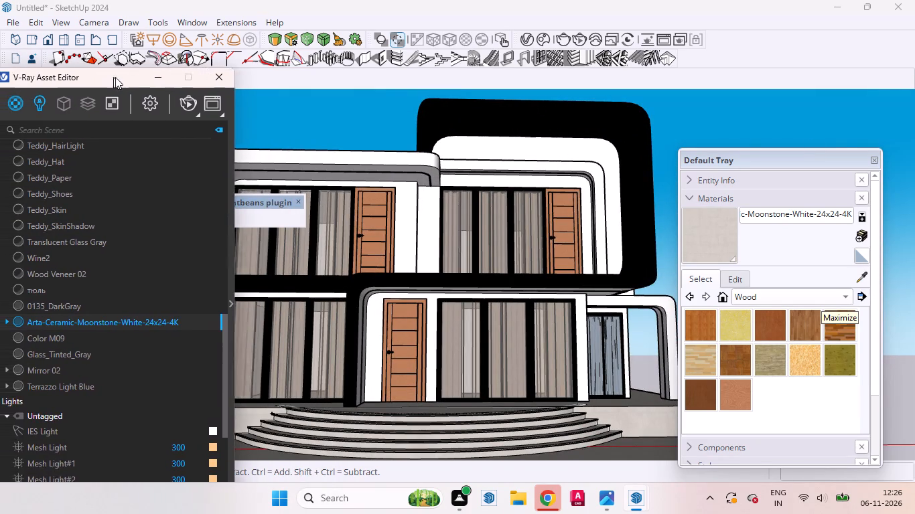
drag(115, 77, 60, 78)
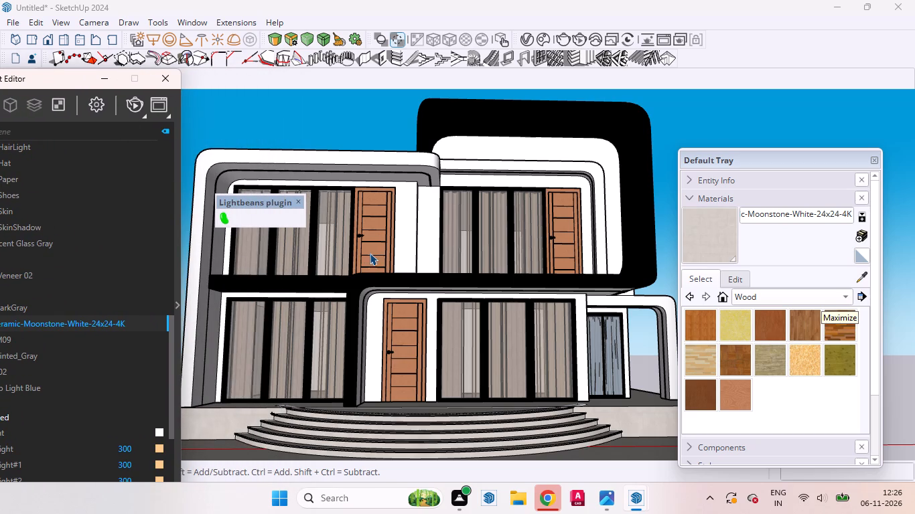
Select the black facade frame above the terrace and display the Profile Builder 4 tool set.
middle_drag(368, 256, 635, 438)
scroll(630, 383, up, 1)
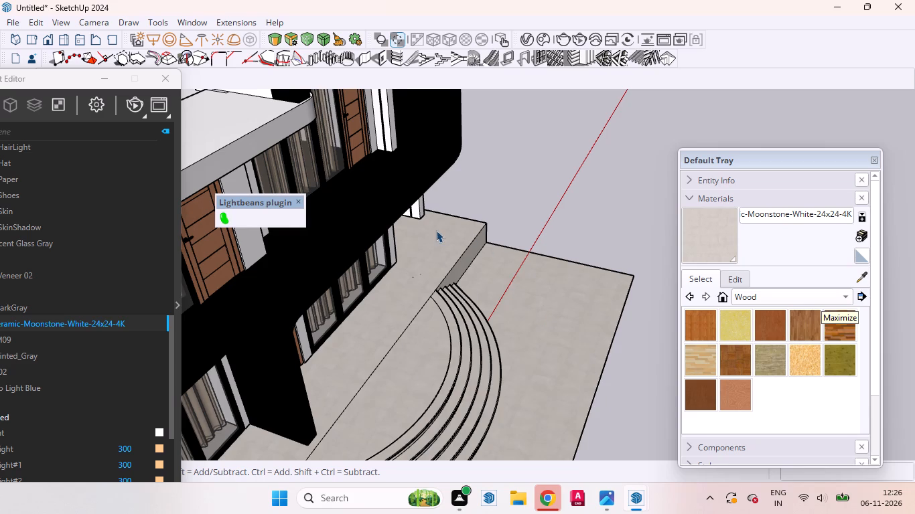
scroll(438, 228, down, 3)
scroll(408, 259, up, 8)
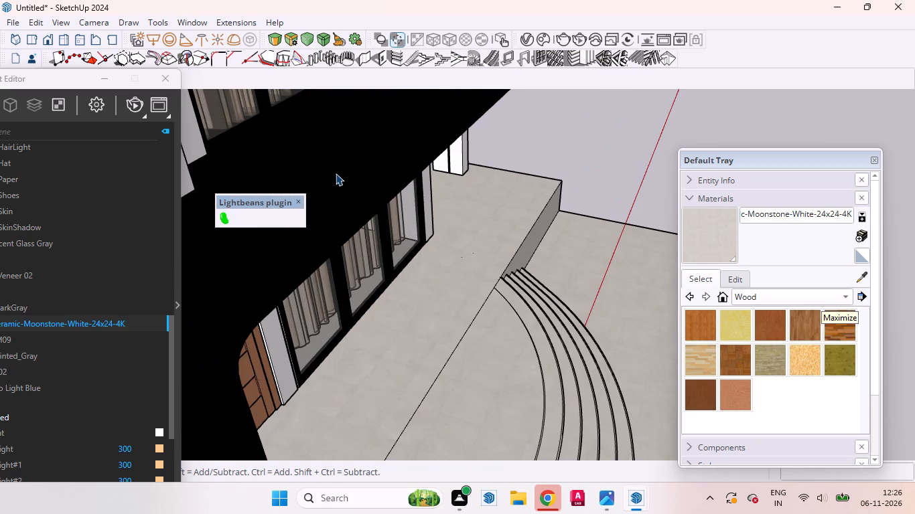
click(336, 173)
scroll(581, 347, down, 5)
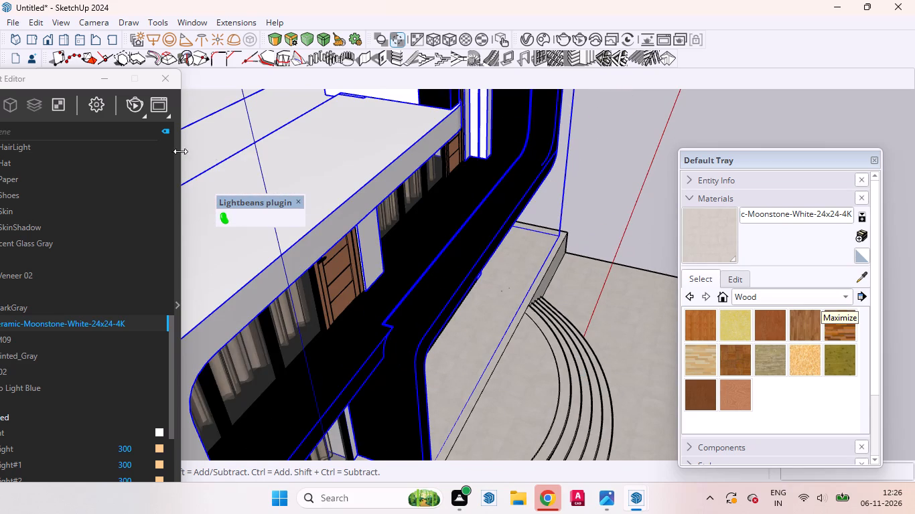
right_click(368, 17)
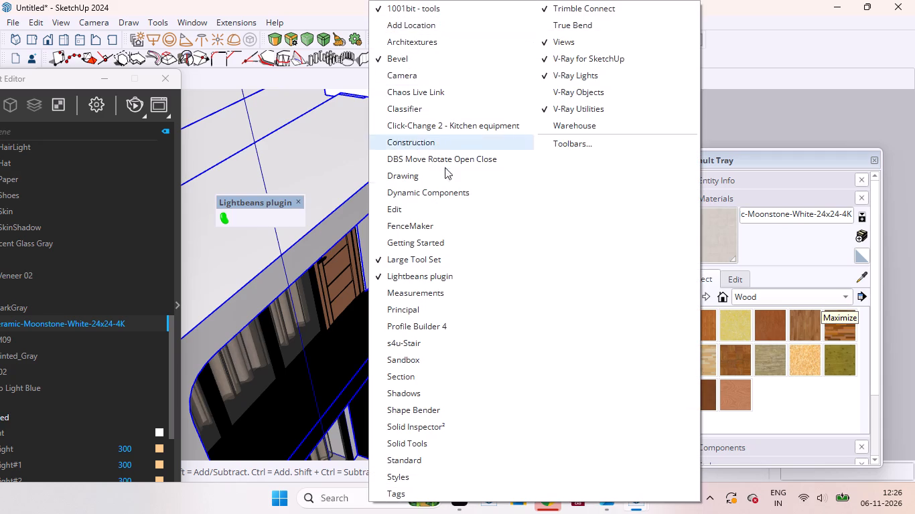
click(431, 322)
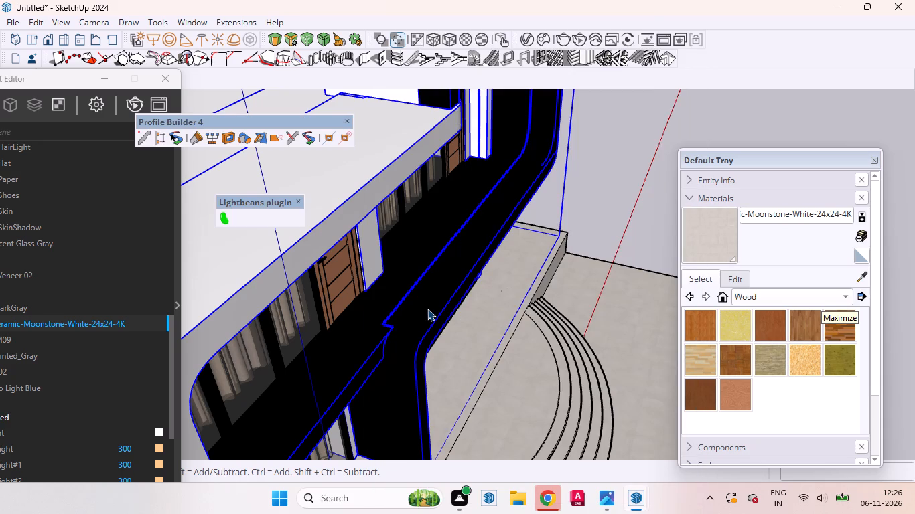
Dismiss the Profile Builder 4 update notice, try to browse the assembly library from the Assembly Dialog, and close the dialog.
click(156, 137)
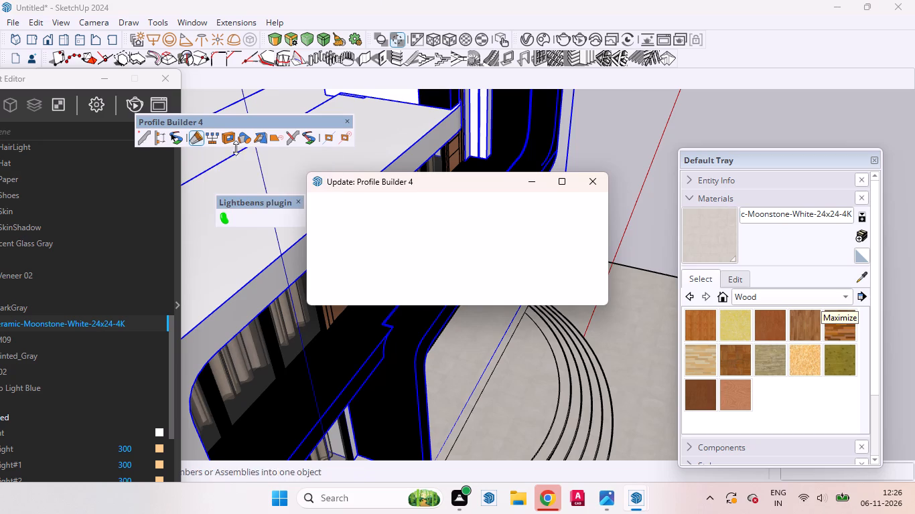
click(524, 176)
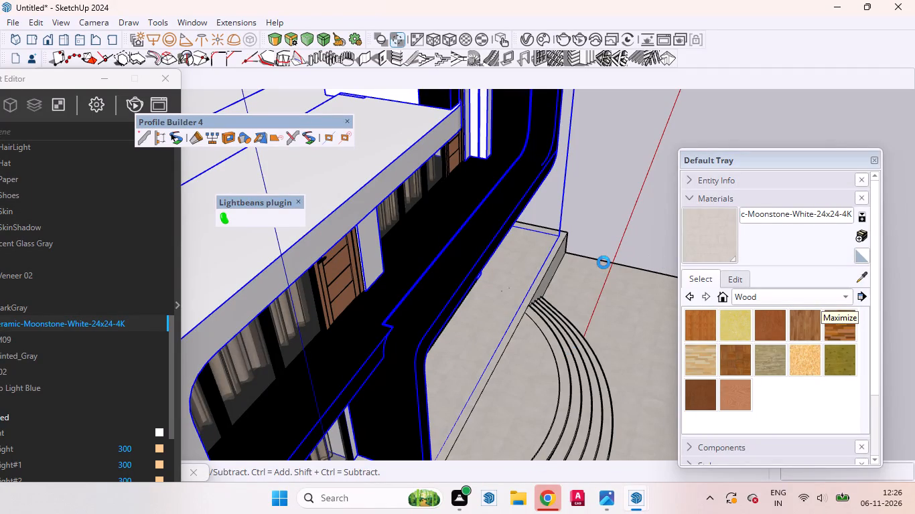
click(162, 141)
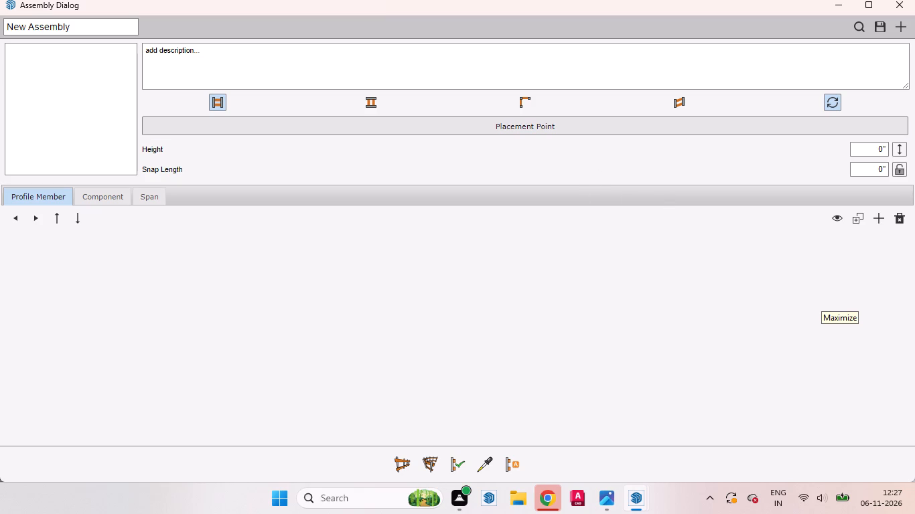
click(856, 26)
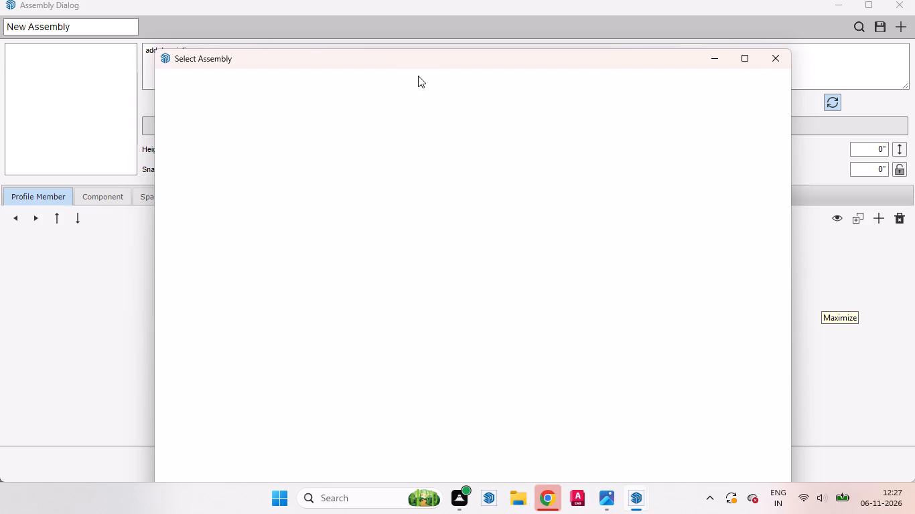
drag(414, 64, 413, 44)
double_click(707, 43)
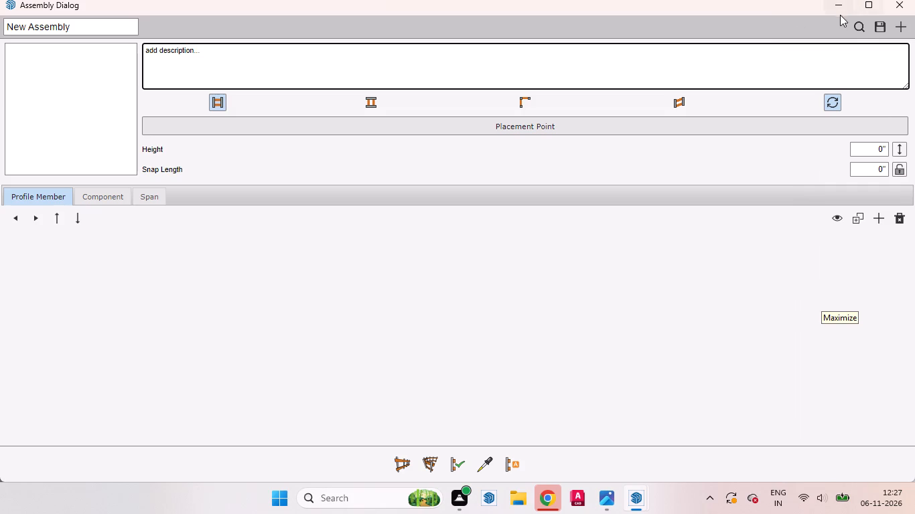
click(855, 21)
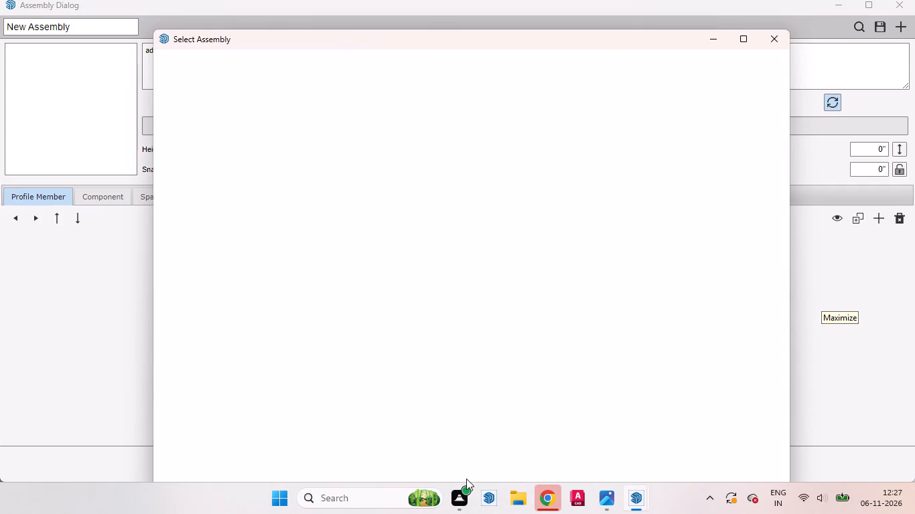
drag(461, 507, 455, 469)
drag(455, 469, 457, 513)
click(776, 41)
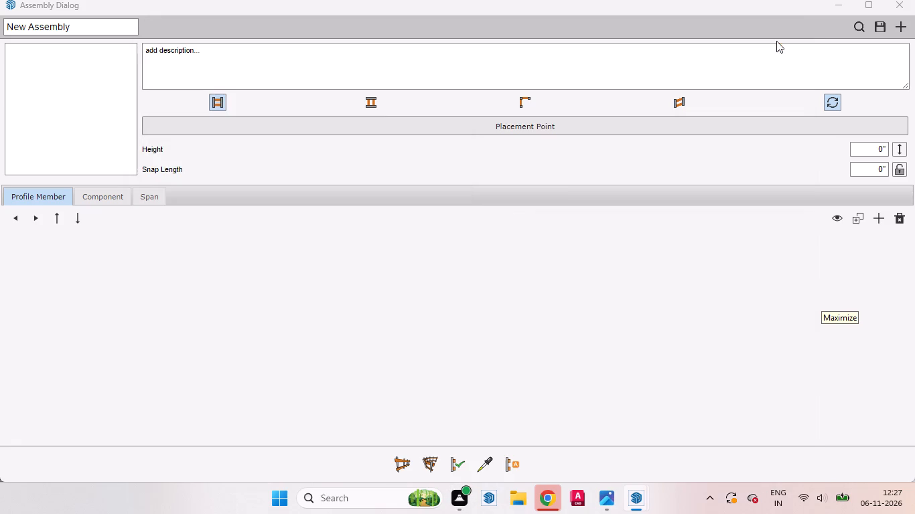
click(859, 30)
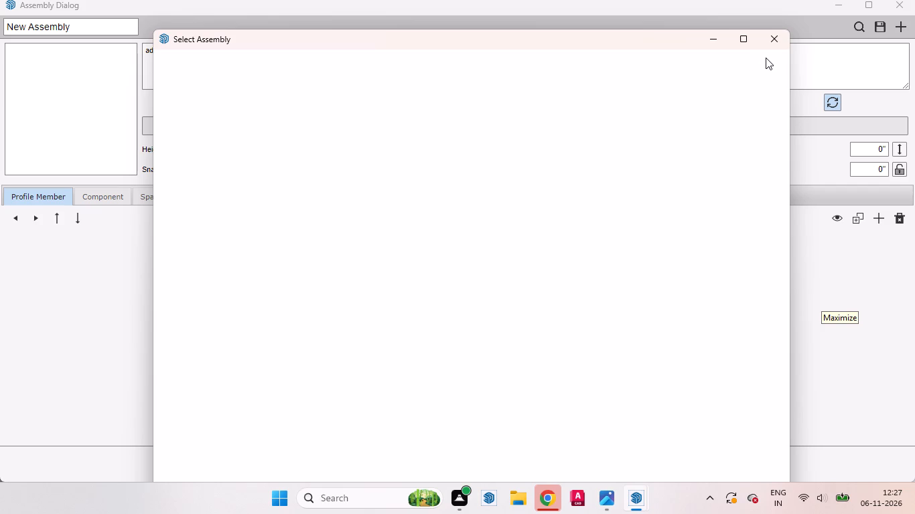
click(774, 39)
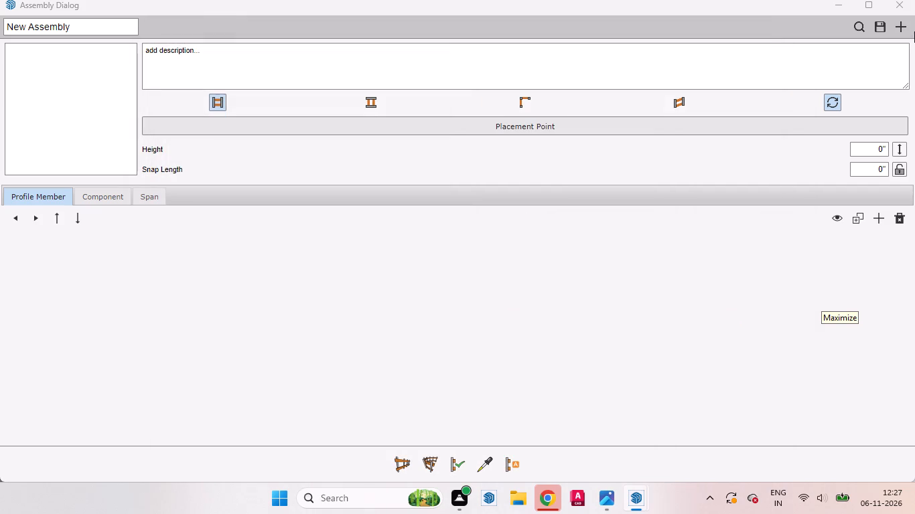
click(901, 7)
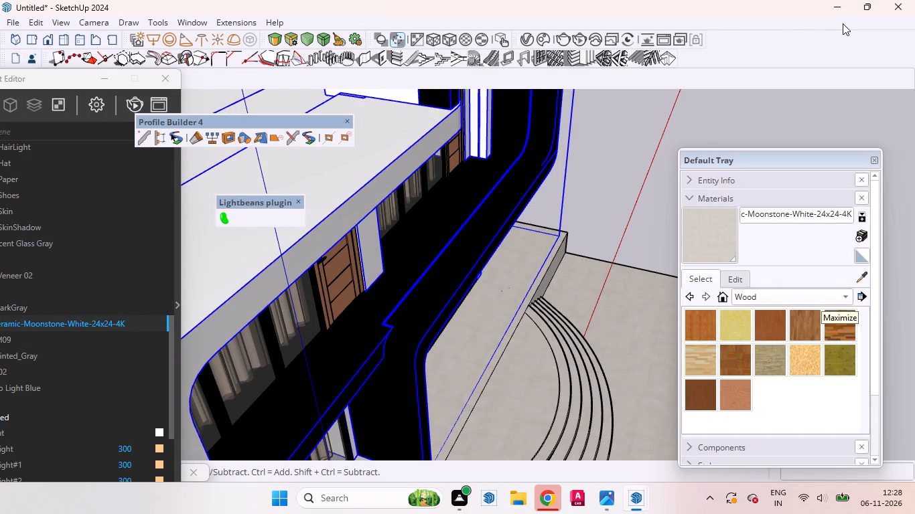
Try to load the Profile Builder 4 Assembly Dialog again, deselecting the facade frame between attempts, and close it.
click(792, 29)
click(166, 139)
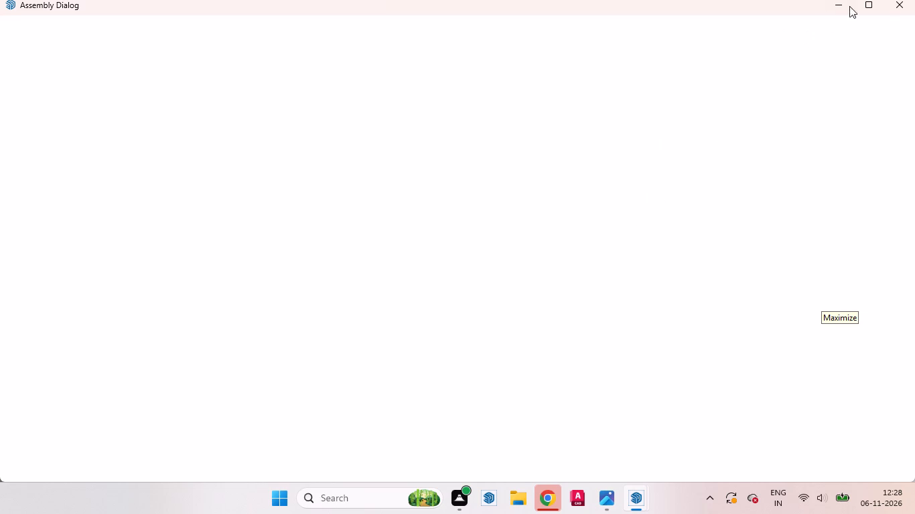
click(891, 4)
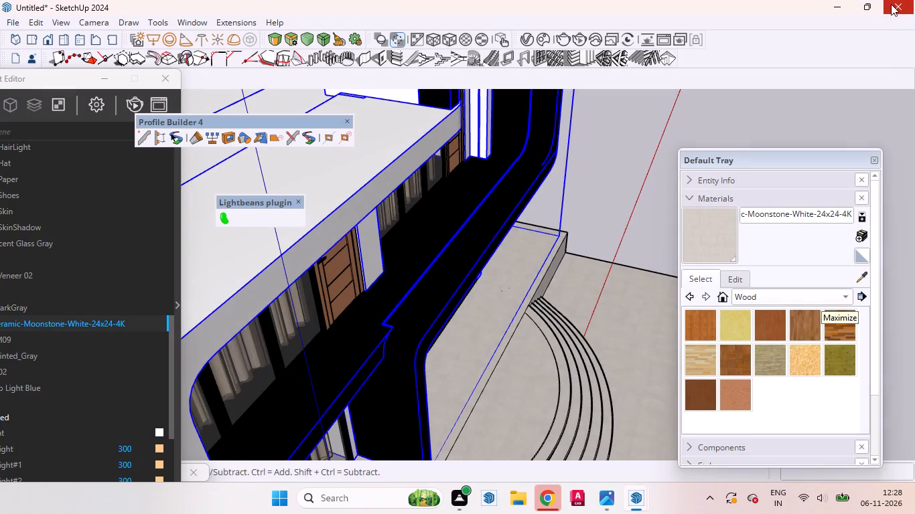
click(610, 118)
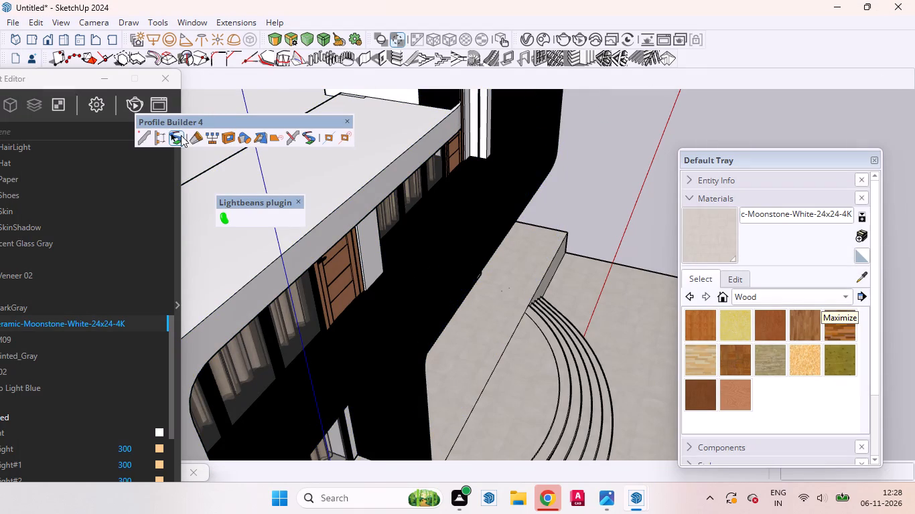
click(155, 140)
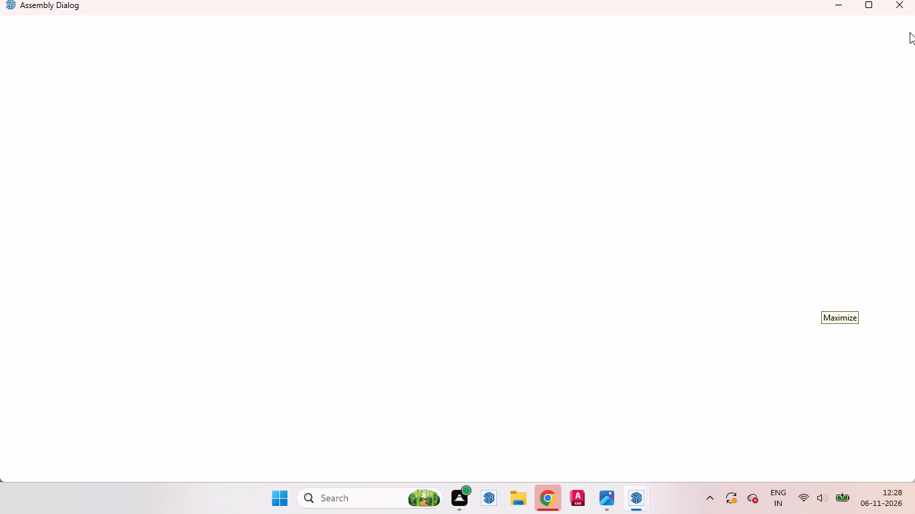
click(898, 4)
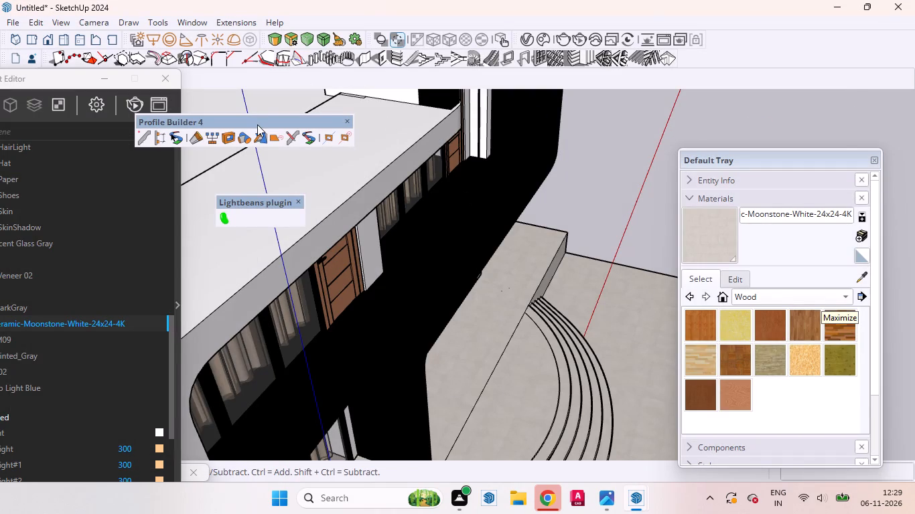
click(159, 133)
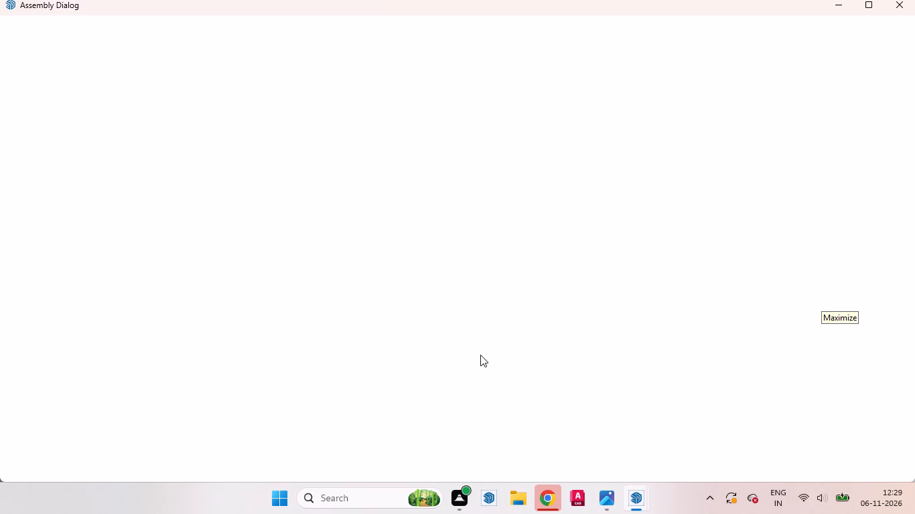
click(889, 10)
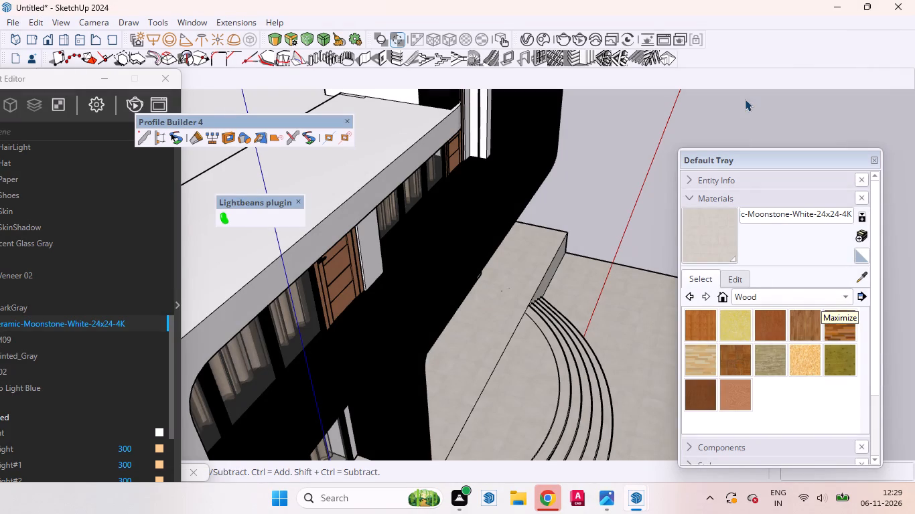
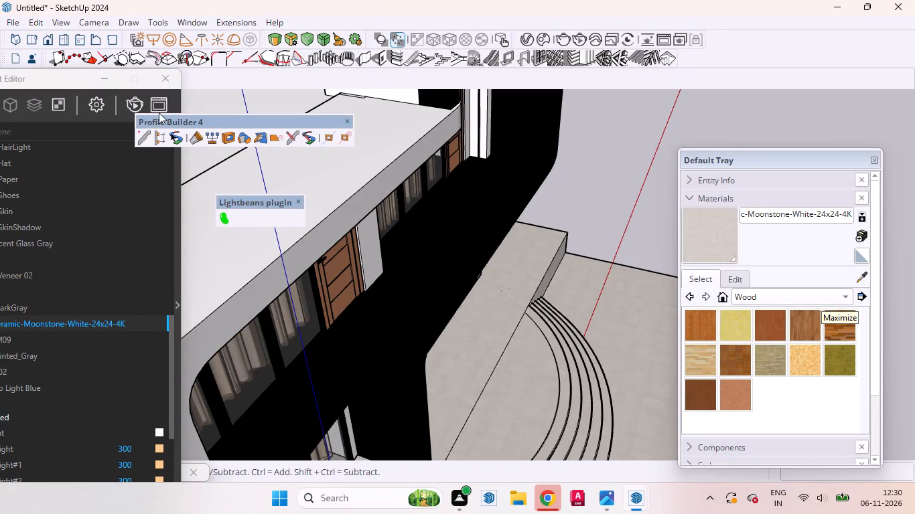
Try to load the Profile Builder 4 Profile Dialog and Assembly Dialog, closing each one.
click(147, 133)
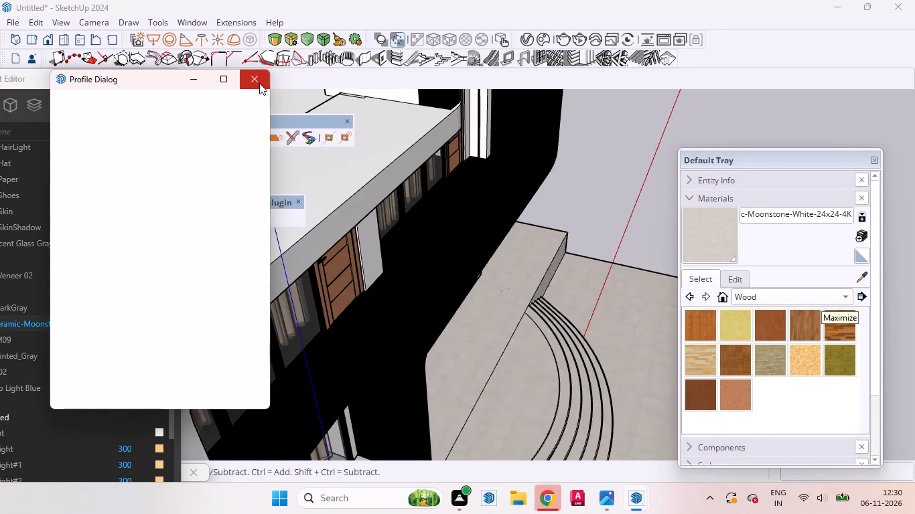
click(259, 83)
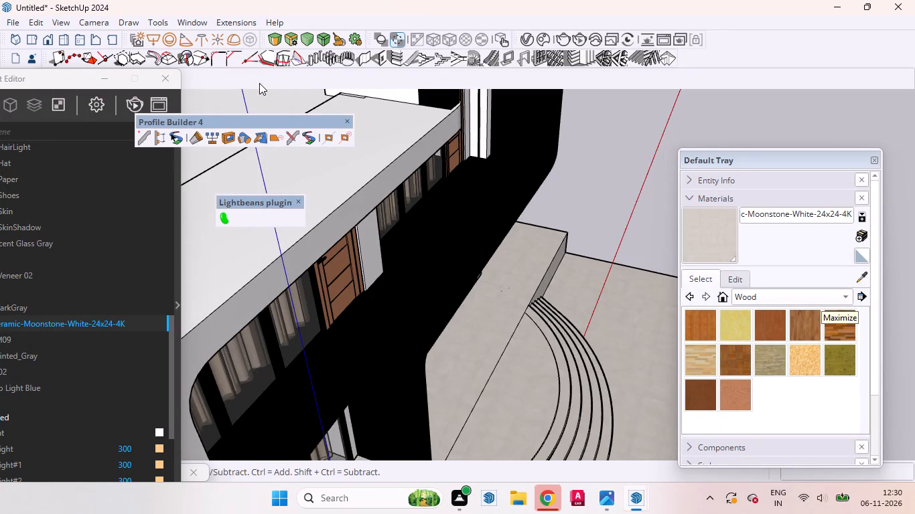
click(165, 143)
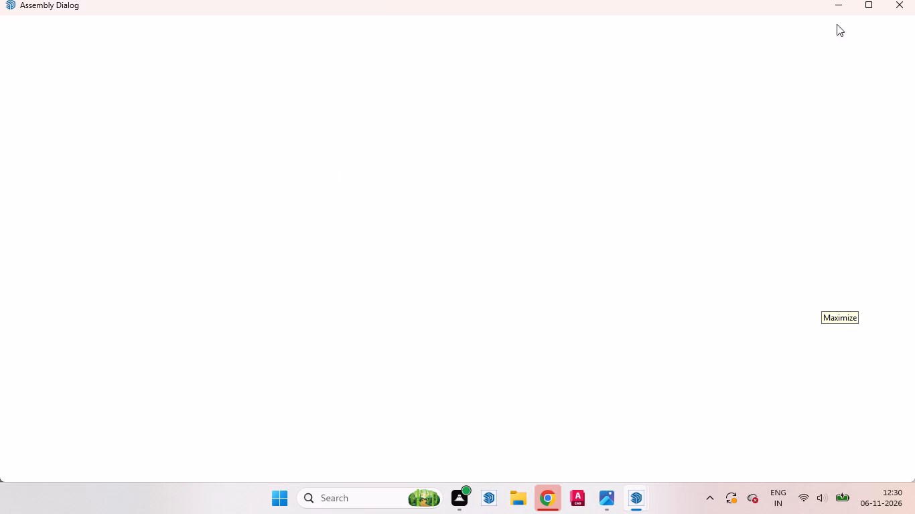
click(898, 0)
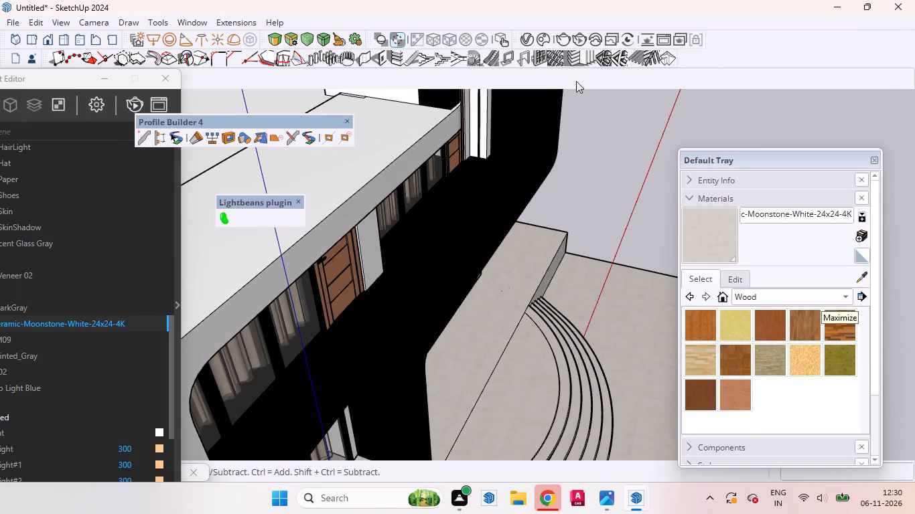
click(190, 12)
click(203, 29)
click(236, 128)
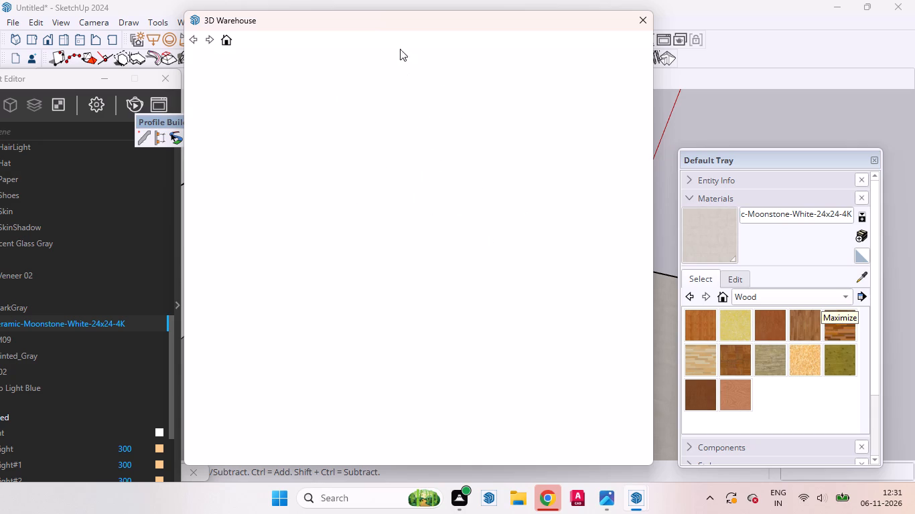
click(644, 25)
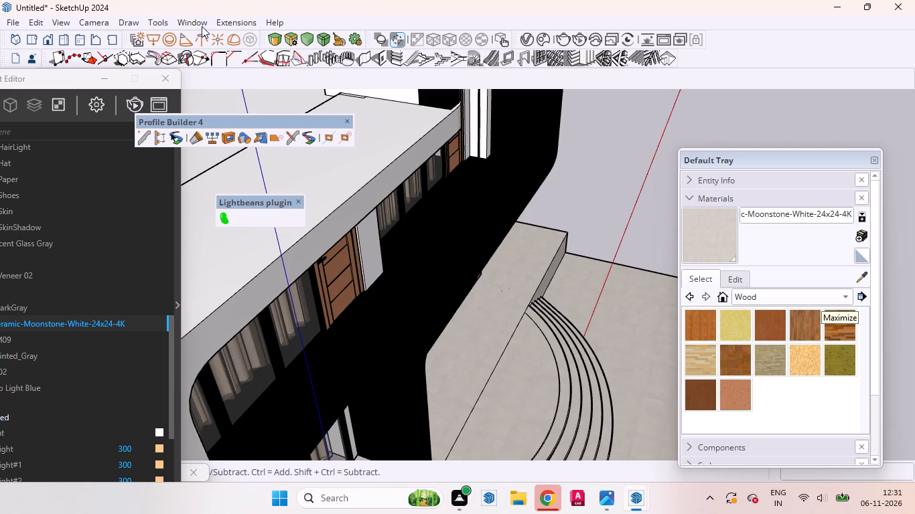
Open the 3D Warehouse, reposition its window, and search the models for plants.
click(202, 26)
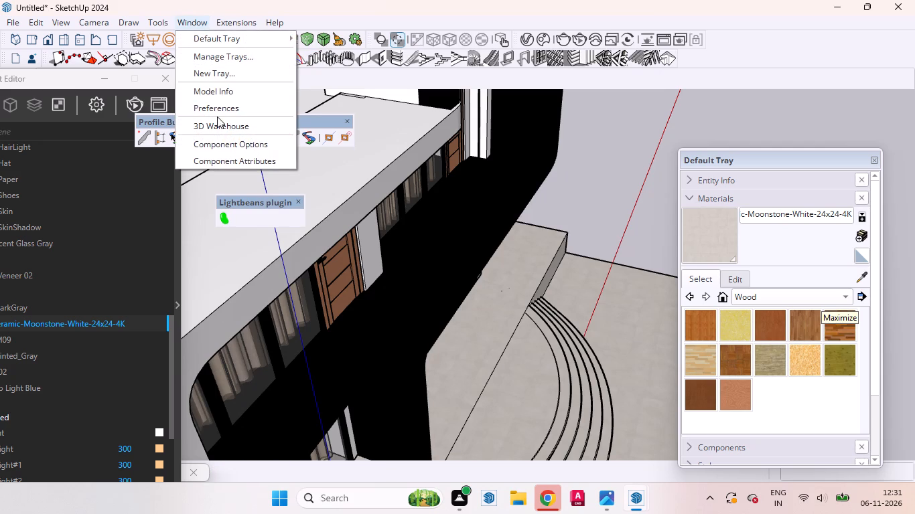
click(223, 120)
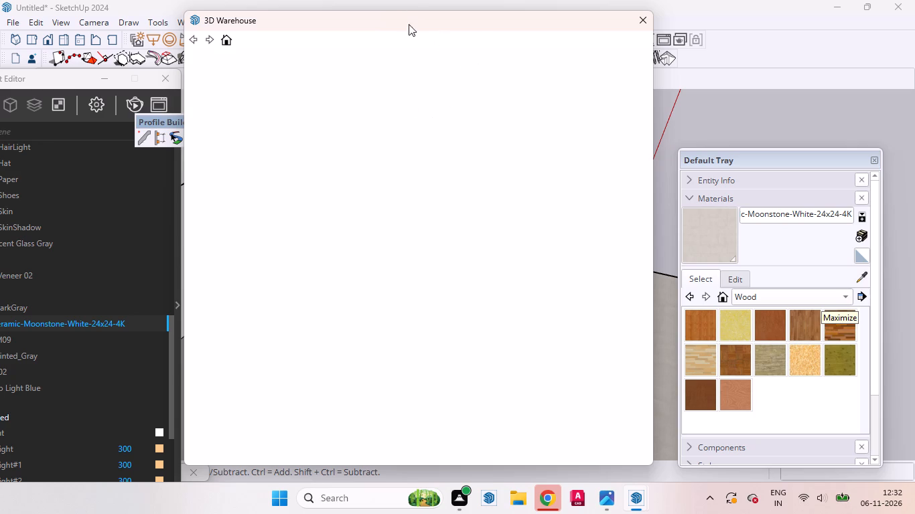
drag(481, 21, 478, 35)
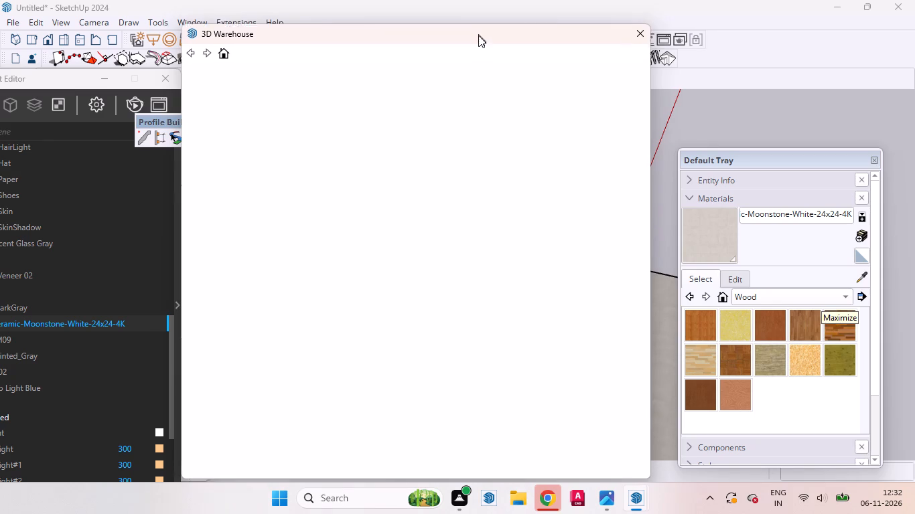
drag(478, 35, 489, 13)
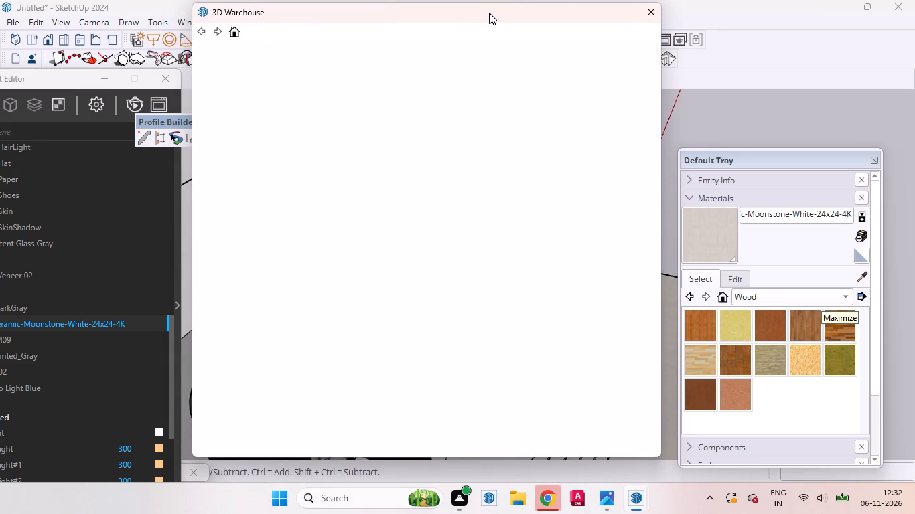
drag(489, 13, 493, 17)
click(493, 17)
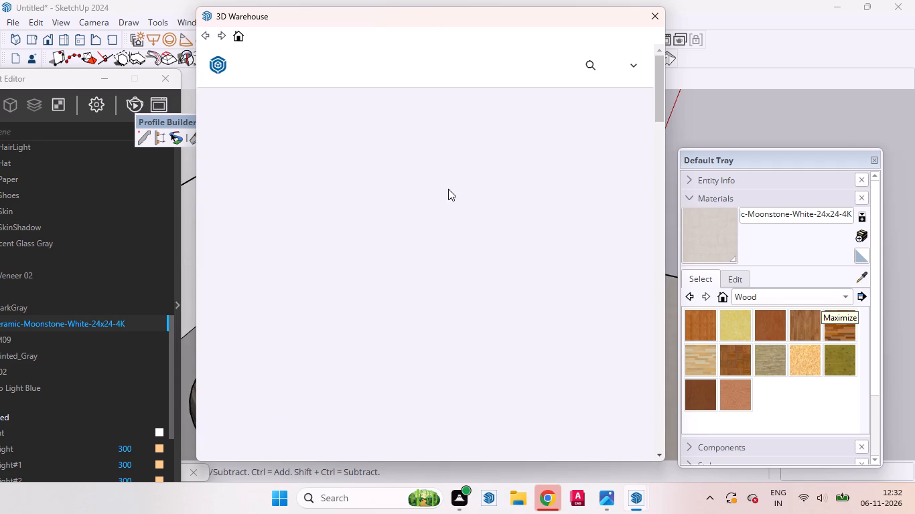
click(588, 72)
click(483, 64)
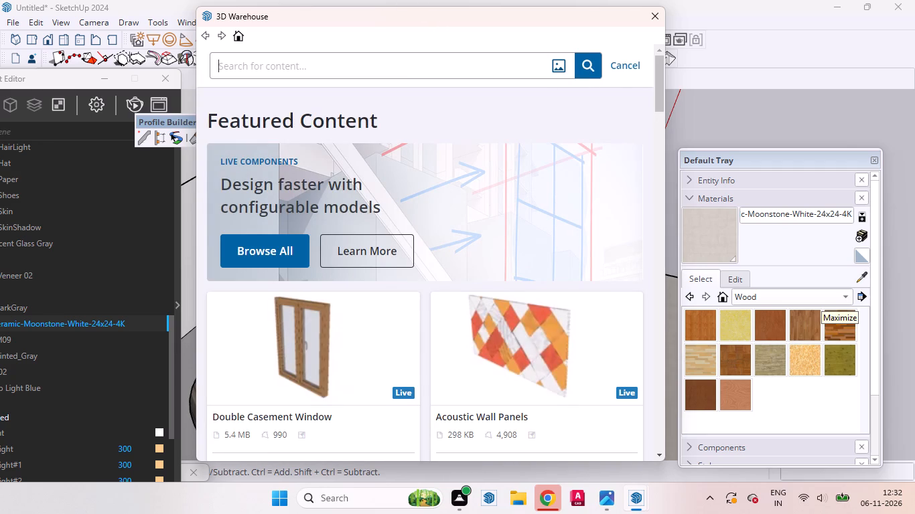
text(pl)
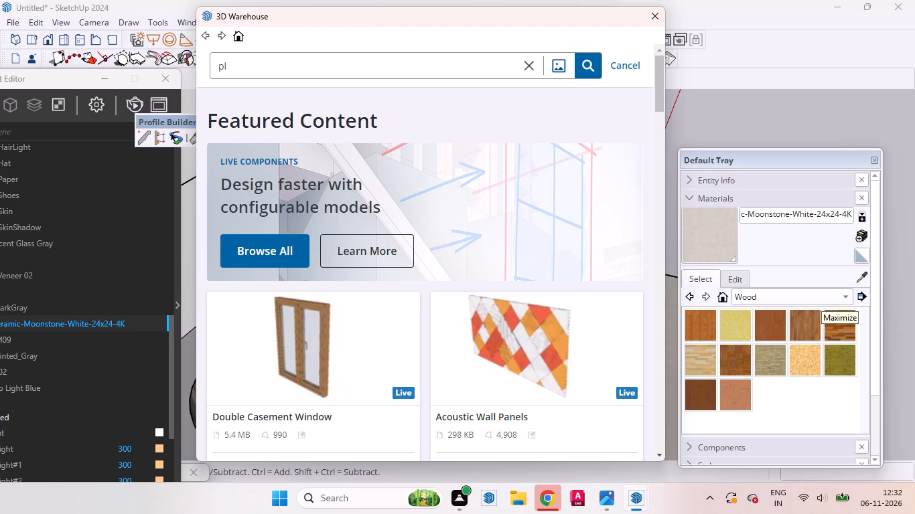
text(ants)
key(Return)
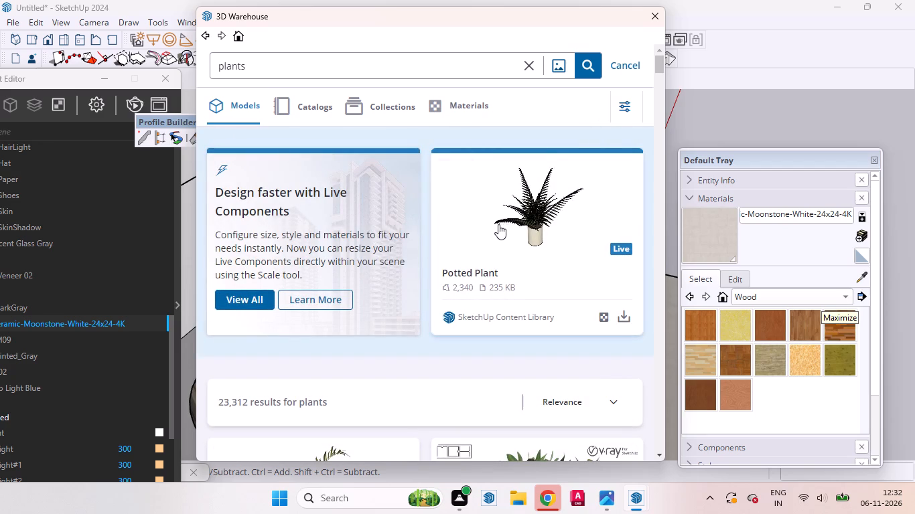
Look through the plant models in the search results for suitable greenery for the house.
scroll(518, 280, down, 3)
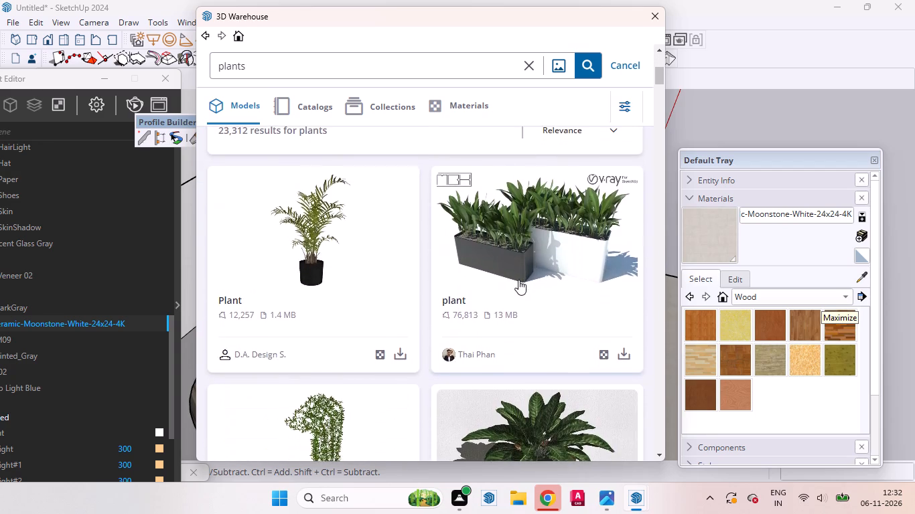
scroll(518, 280, down, 4)
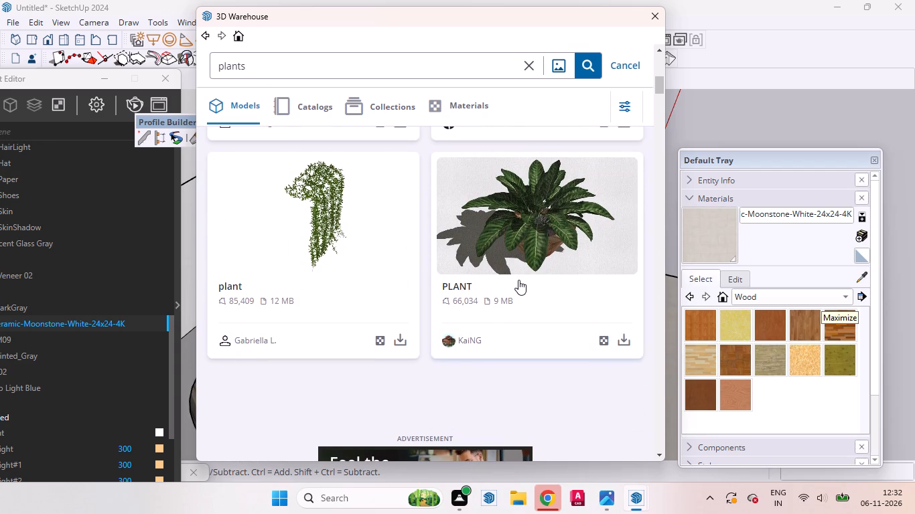
scroll(518, 280, down, 3)
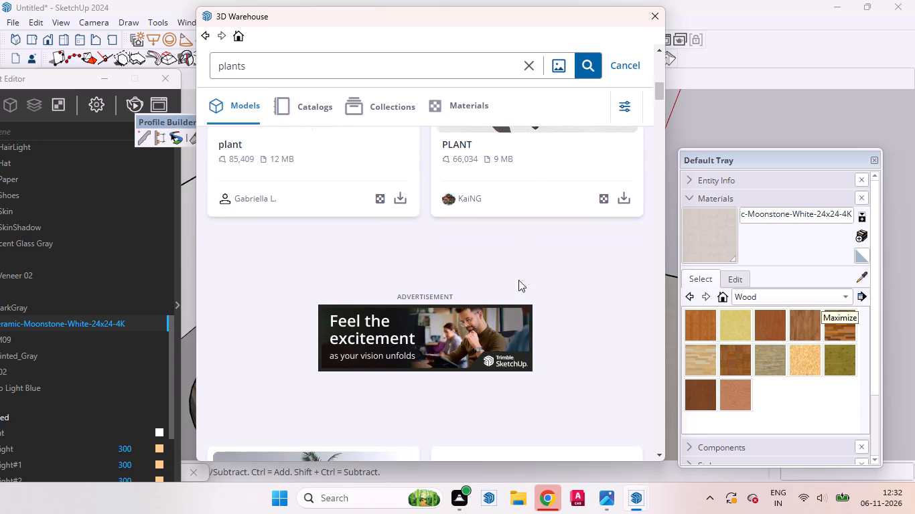
scroll(518, 280, down, 3)
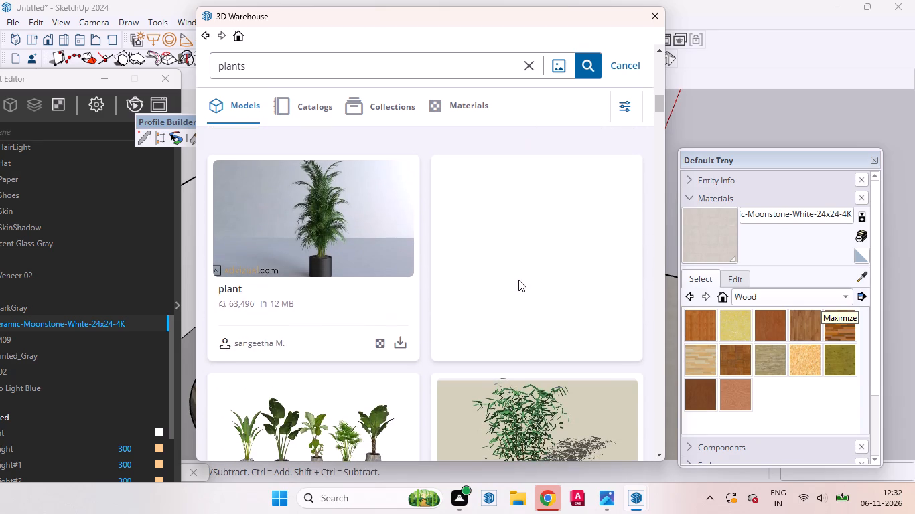
scroll(518, 280, down, 1)
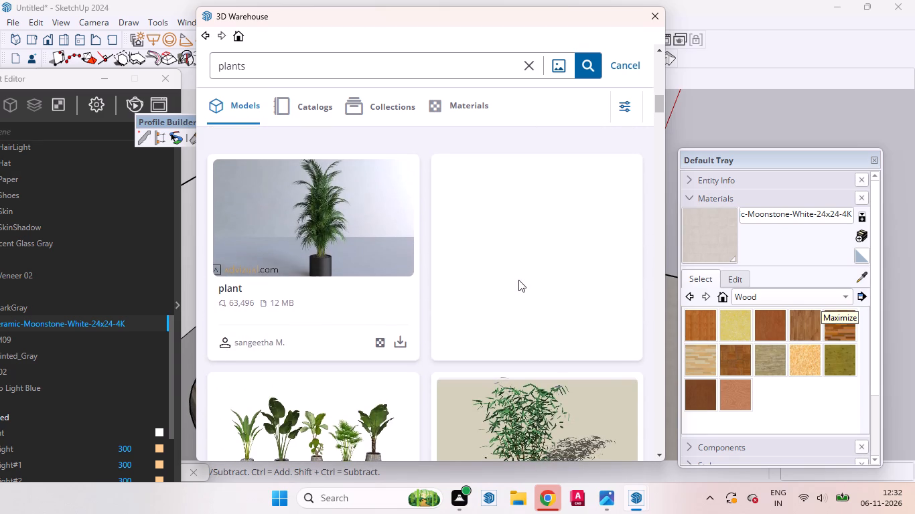
scroll(518, 280, down, 1)
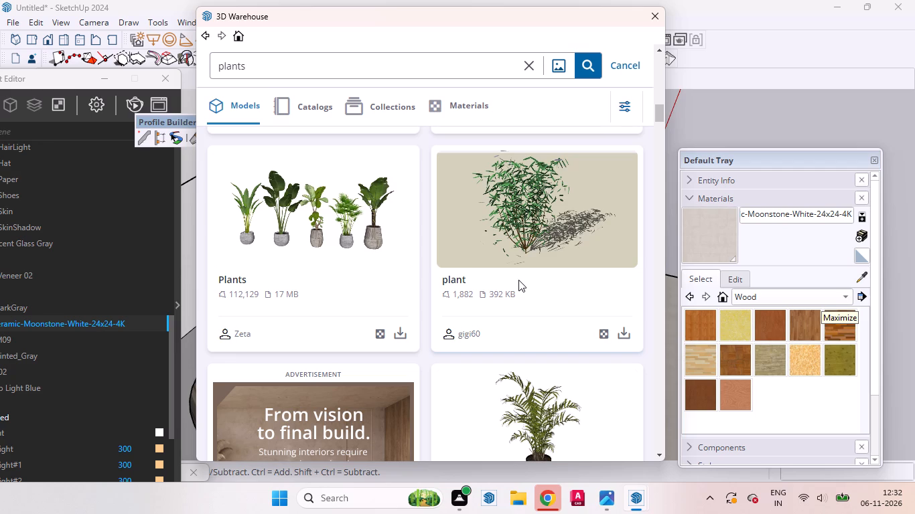
scroll(518, 280, down, 1)
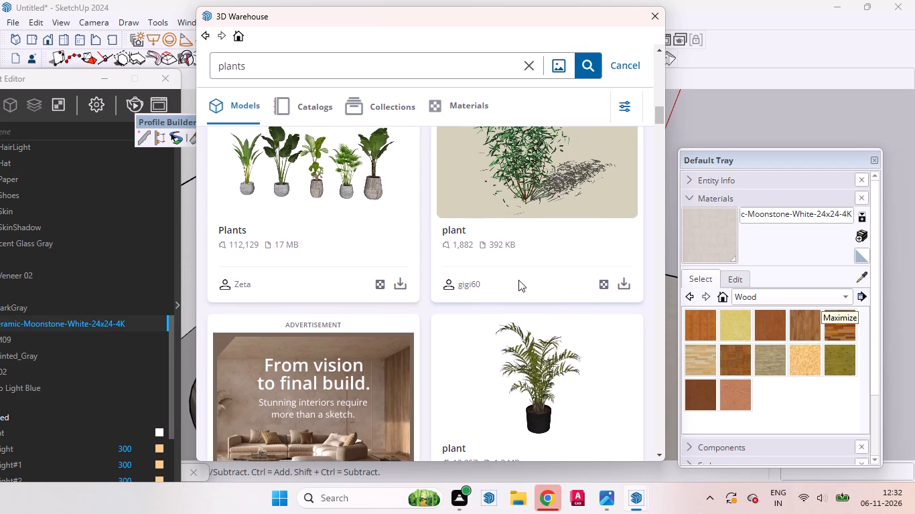
scroll(518, 280, down, 2)
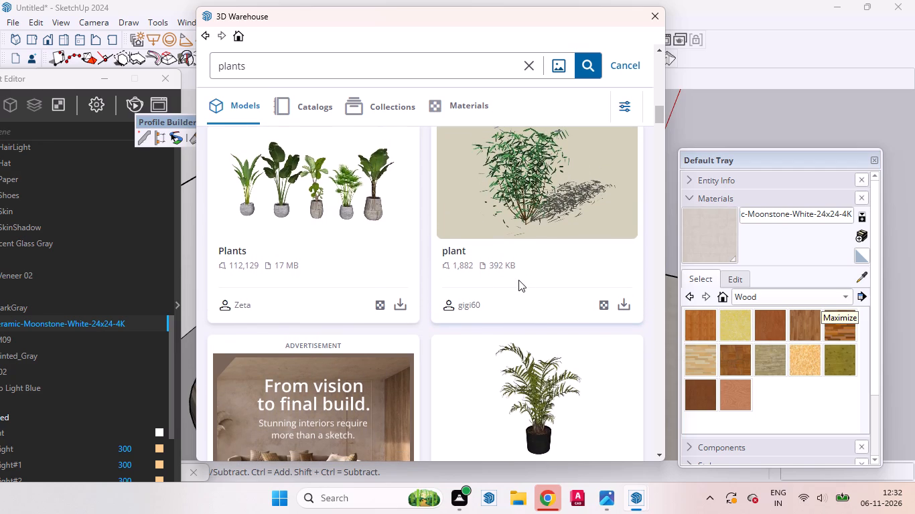
scroll(518, 280, down, 2)
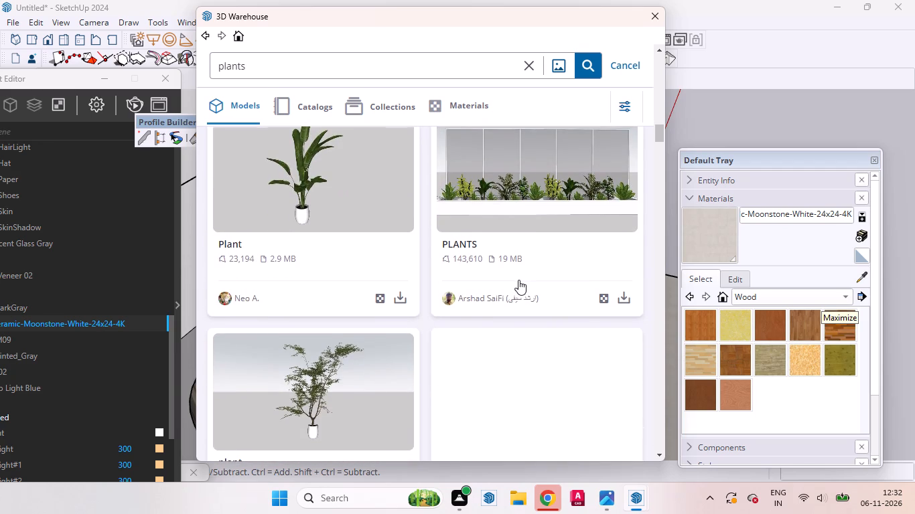
scroll(518, 280, down, 3)
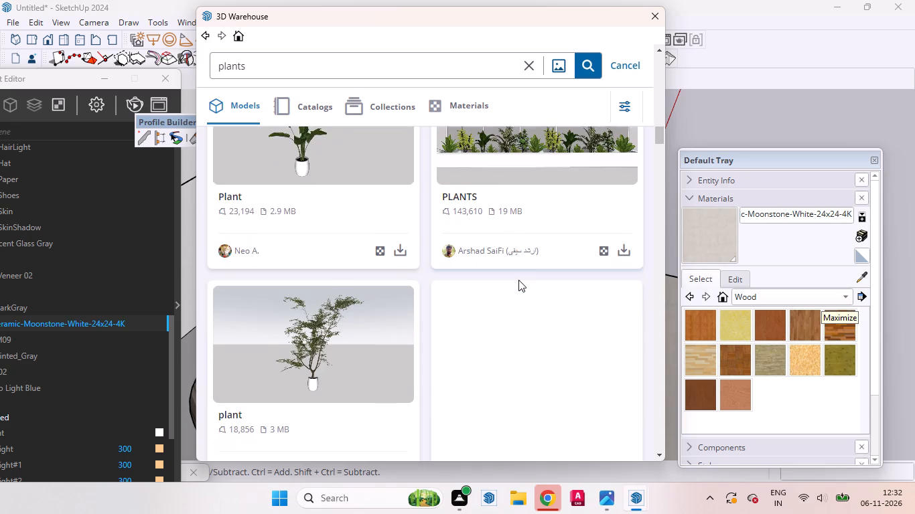
scroll(518, 280, down, 3)
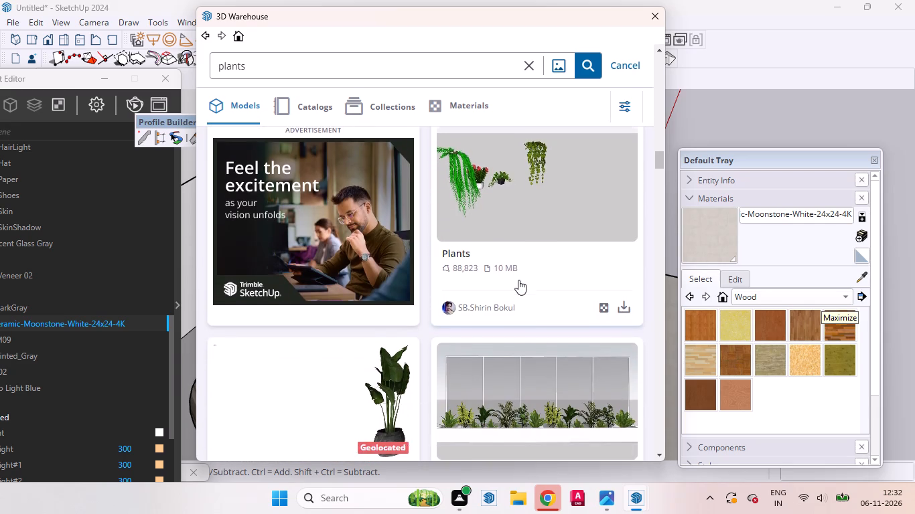
scroll(518, 280, down, 3)
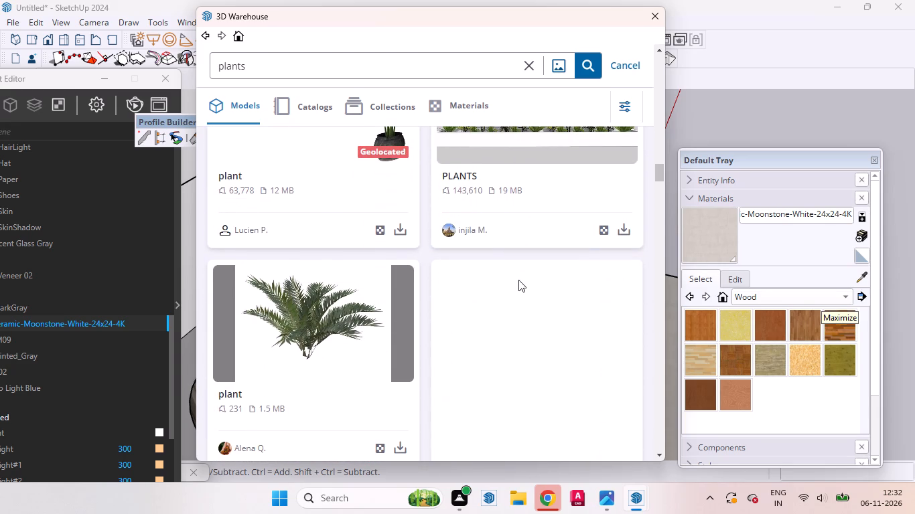
scroll(518, 280, down, 2)
scroll(518, 280, up, 1)
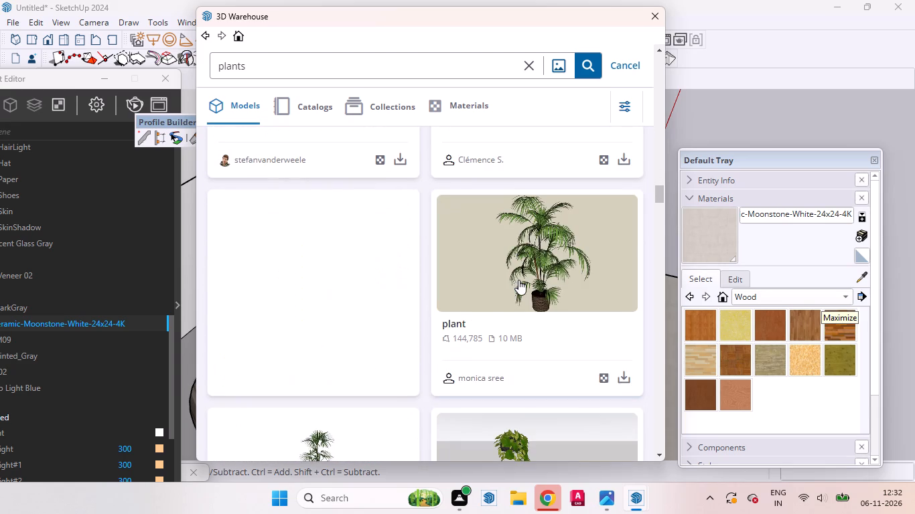
scroll(518, 280, up, 3)
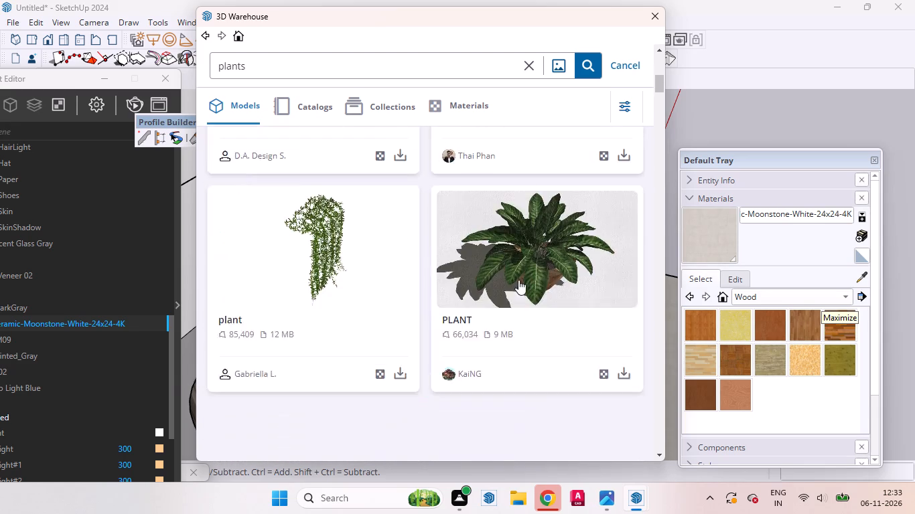
scroll(518, 280, up, 2)
Download the 17 MB "Plants" set of five potted plants and load it directly into the SketchUp model.
scroll(518, 280, down, 1)
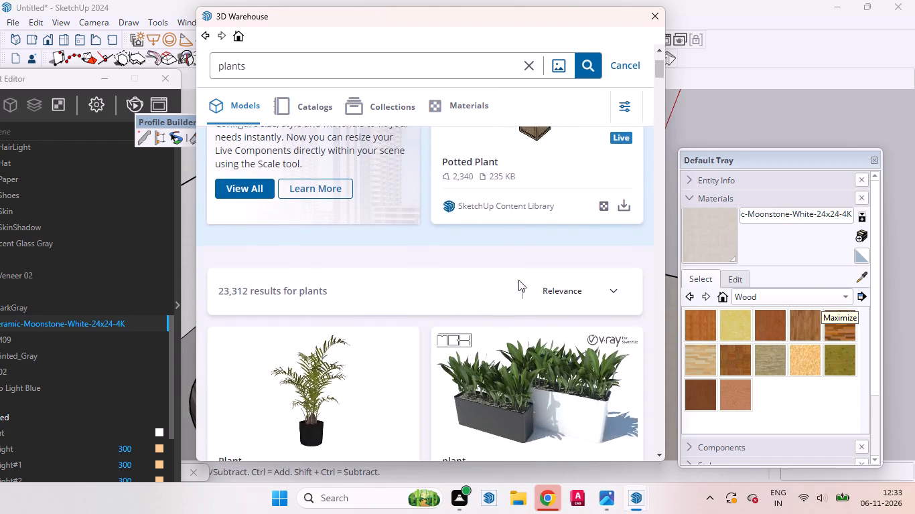
scroll(518, 280, down, 4)
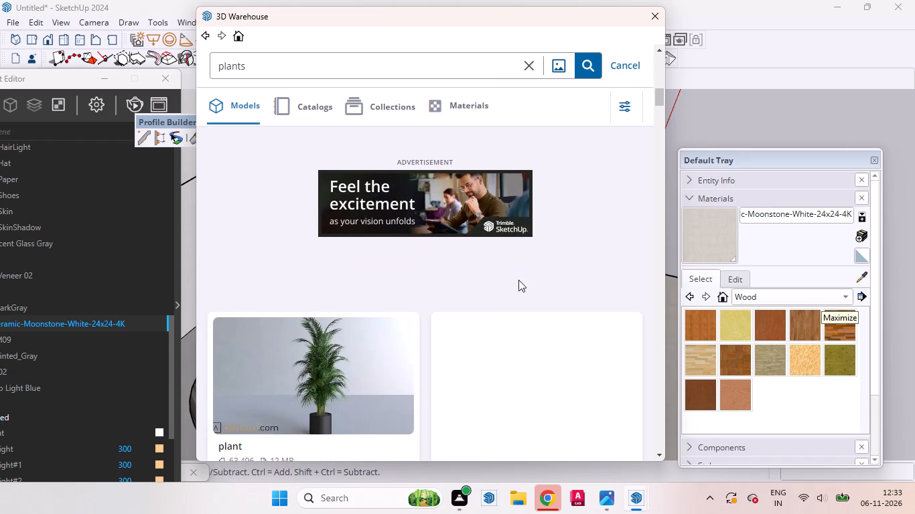
scroll(518, 280, down, 3)
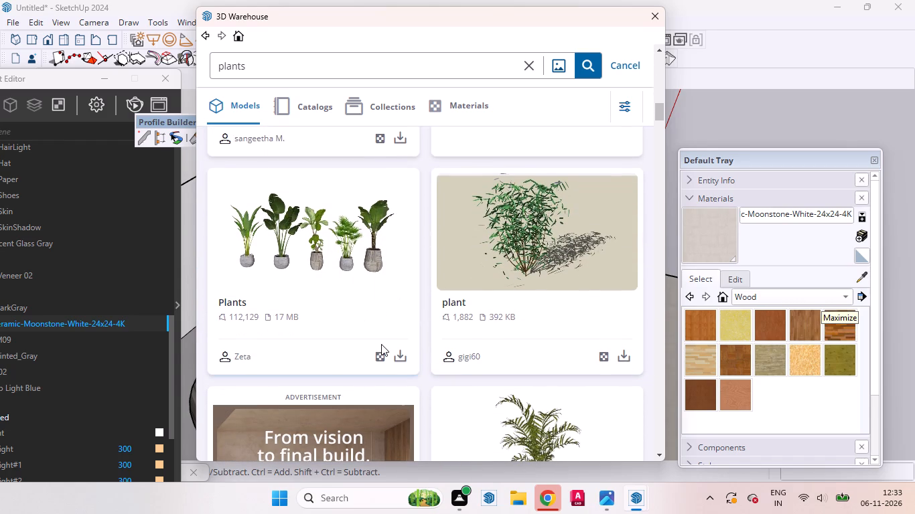
click(399, 360)
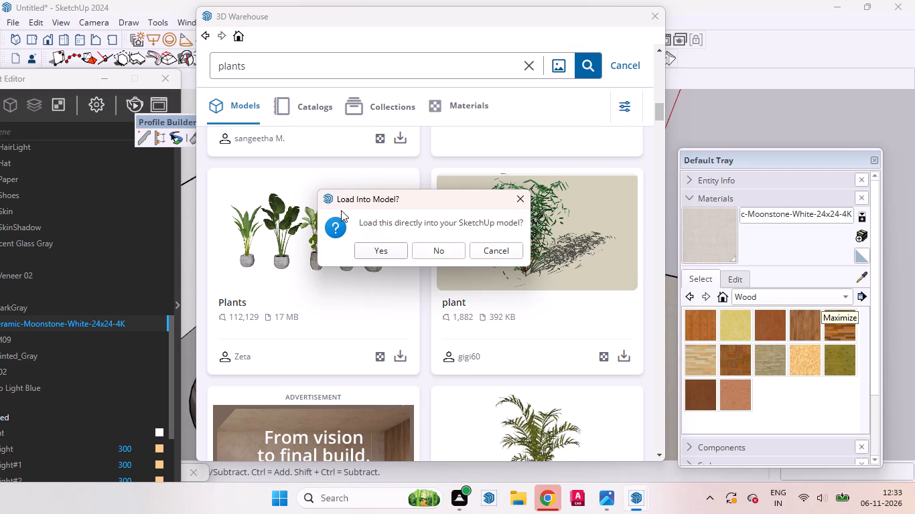
click(341, 210)
click(389, 252)
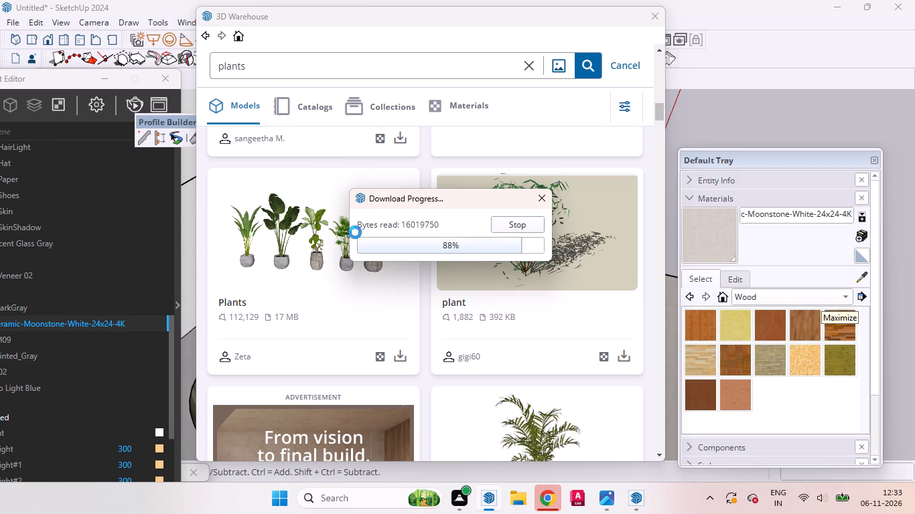
click(413, 234)
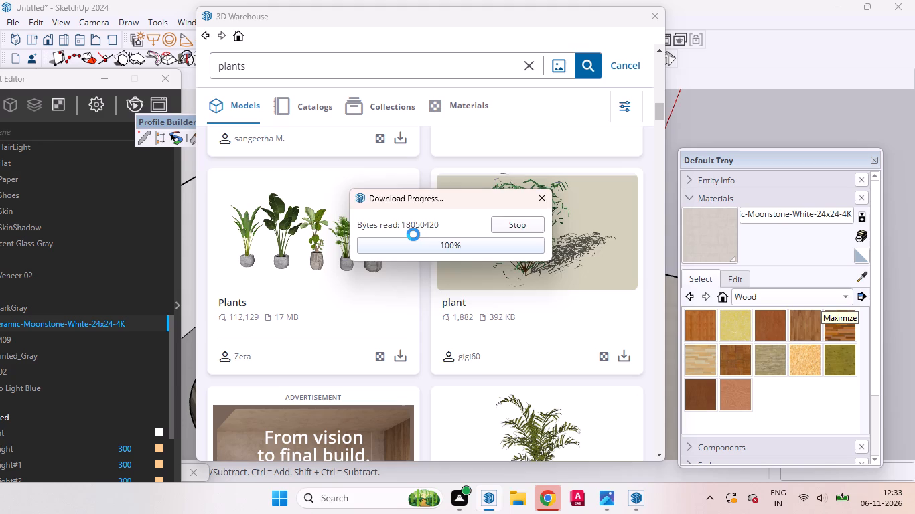
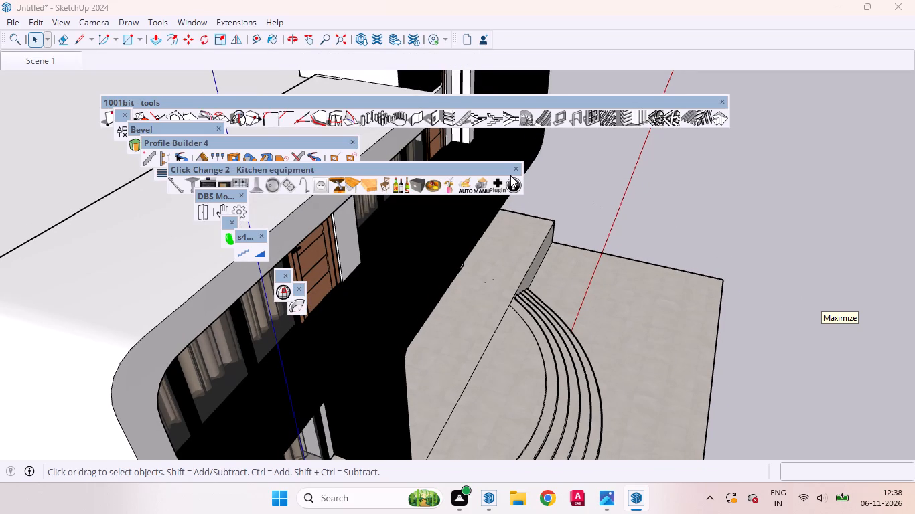
Close all the floating extension toolbars covering the model, from Click-Change 2 and Profile Builder 4 to Bevel and 1001bit.
click(514, 170)
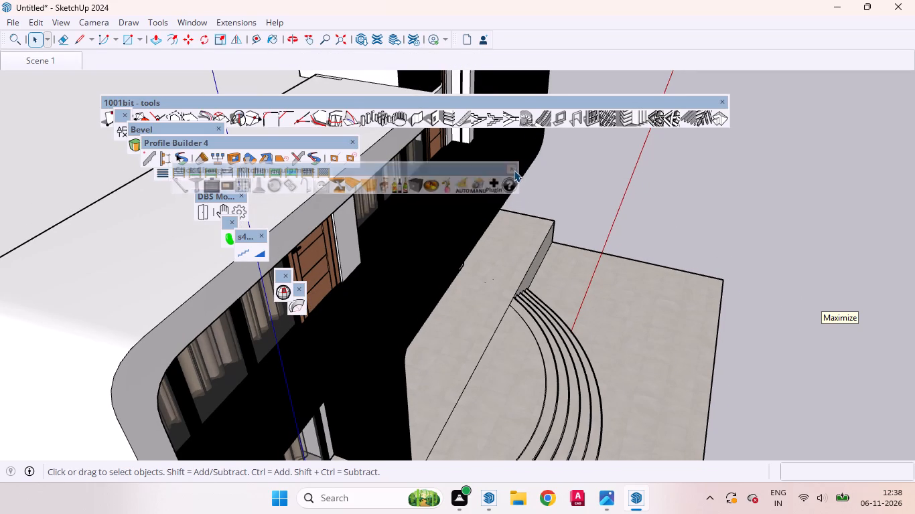
click(353, 139)
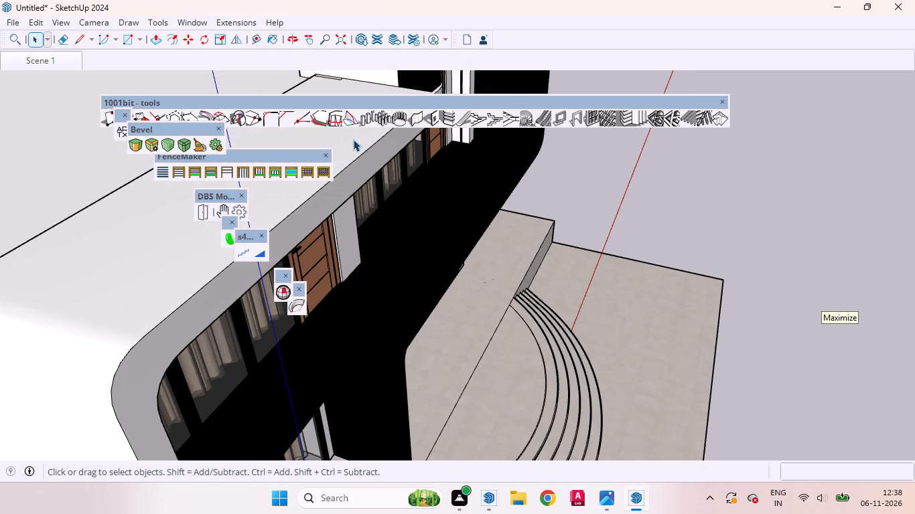
click(328, 153)
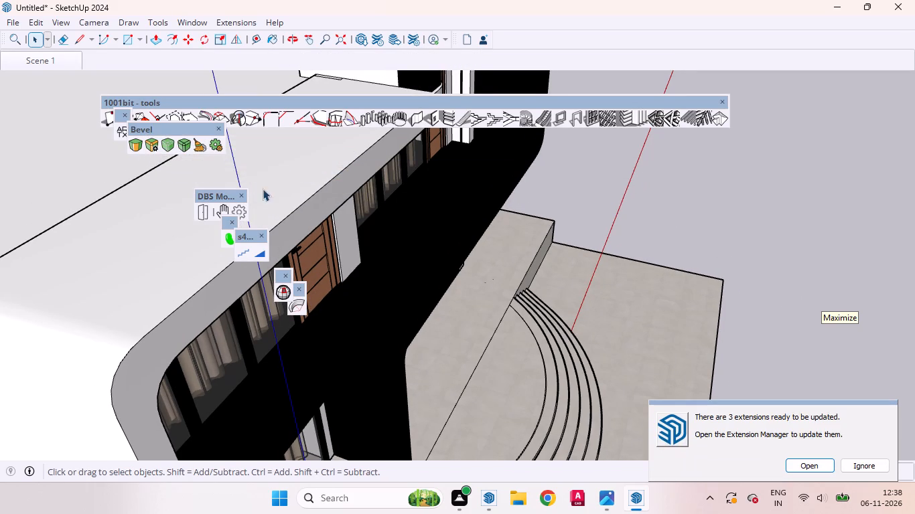
click(241, 198)
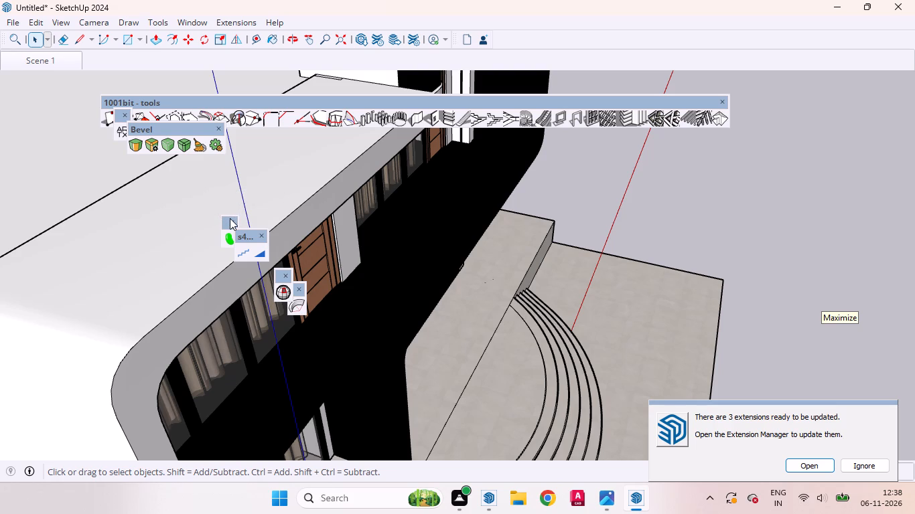
click(230, 218)
click(263, 234)
click(260, 234)
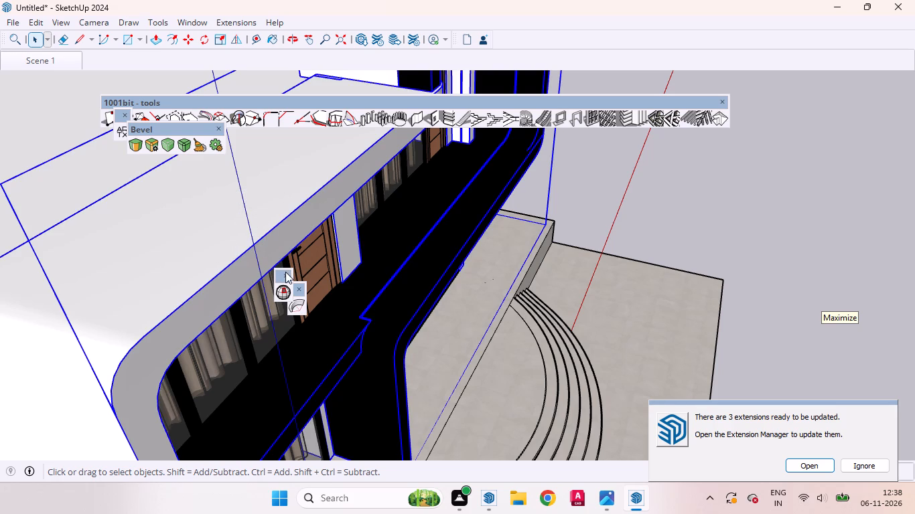
click(285, 272)
click(301, 289)
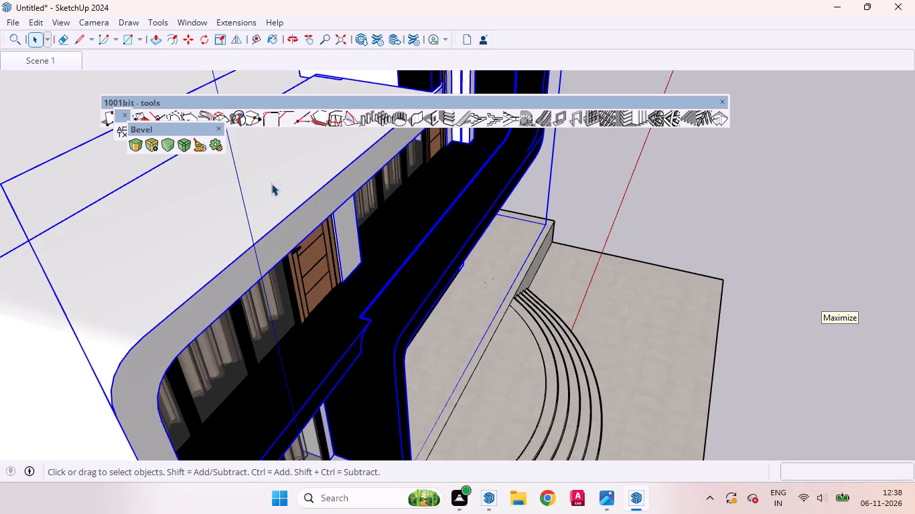
click(222, 128)
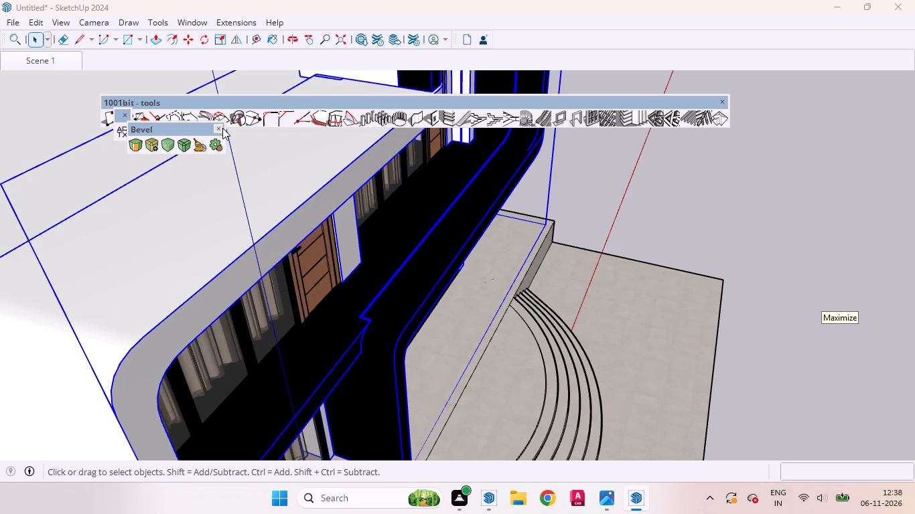
click(126, 113)
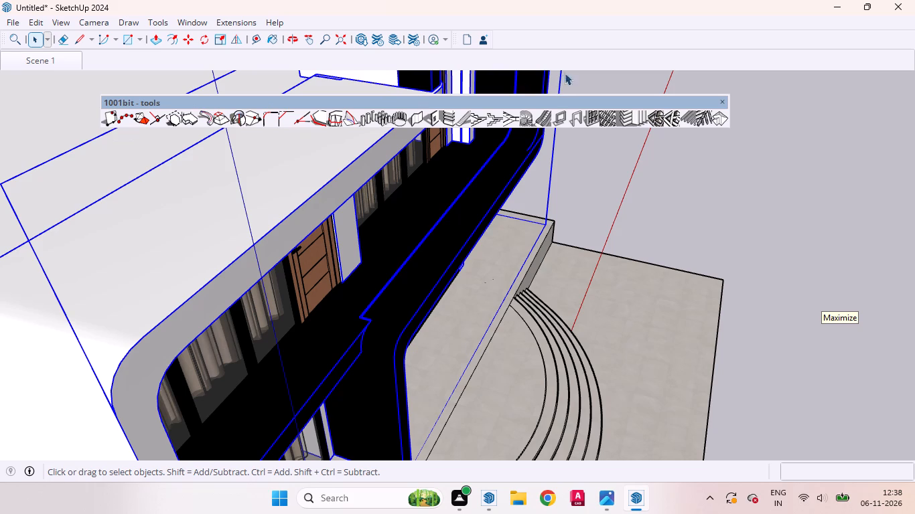
click(727, 101)
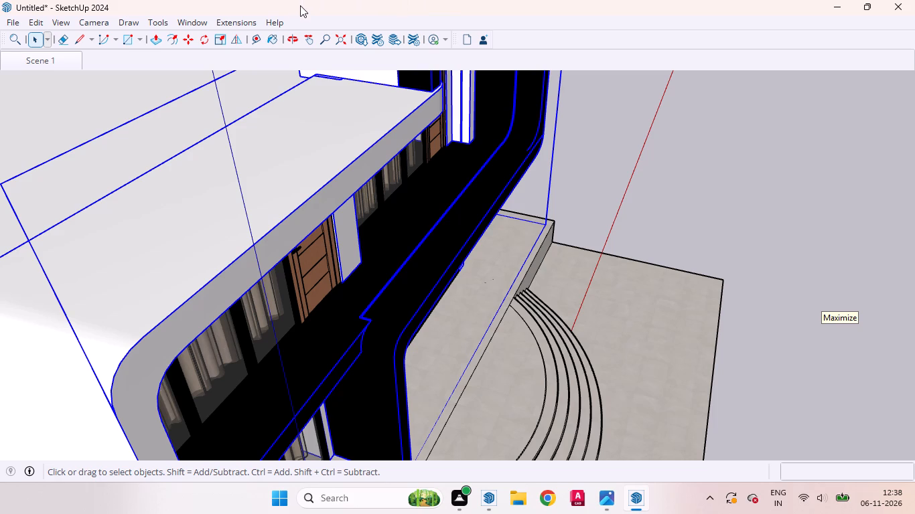
Display the Large Tool Set and hide the Getting Started tools.
right_click(362, 21)
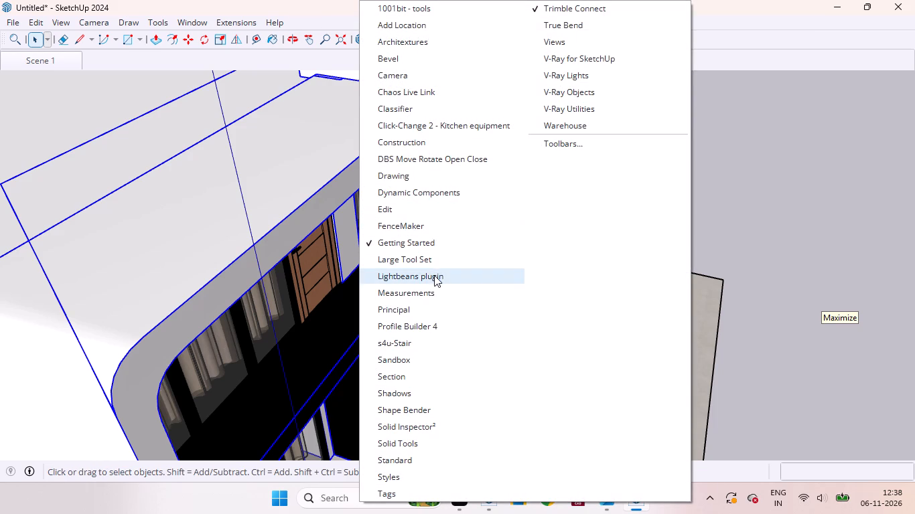
click(421, 253)
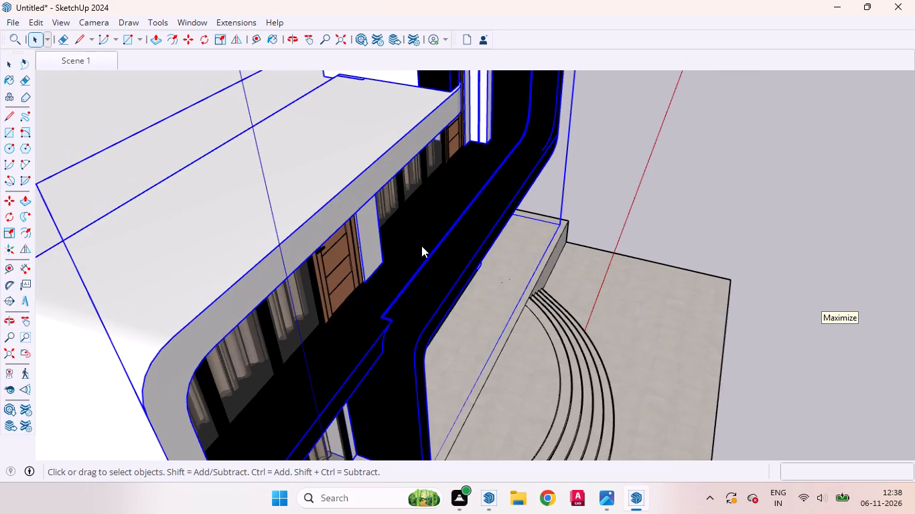
right_click(389, 21)
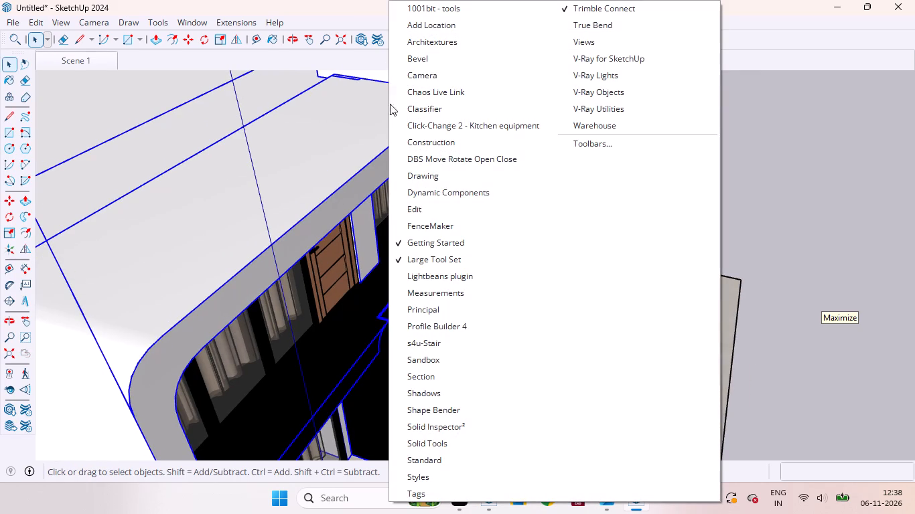
click(439, 246)
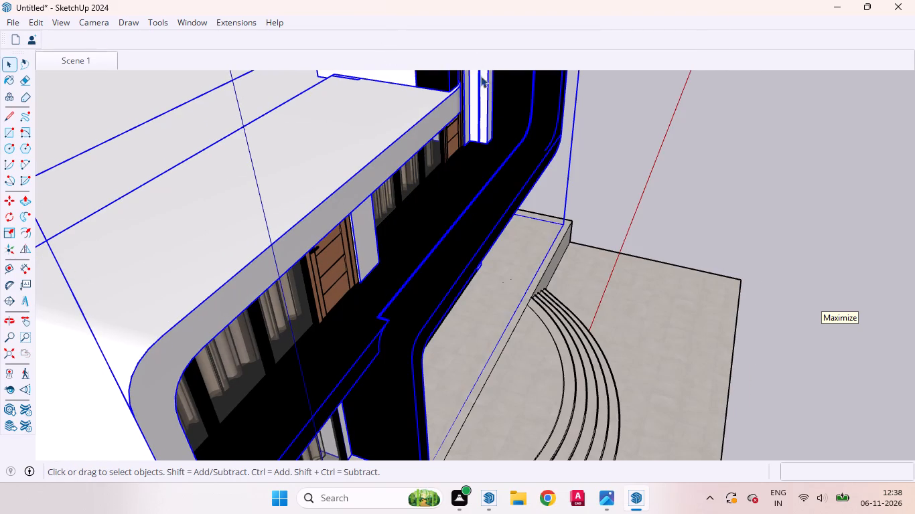
Restore the Scene 1 front view of the house and clear the selection.
scroll(542, 181, down, 8)
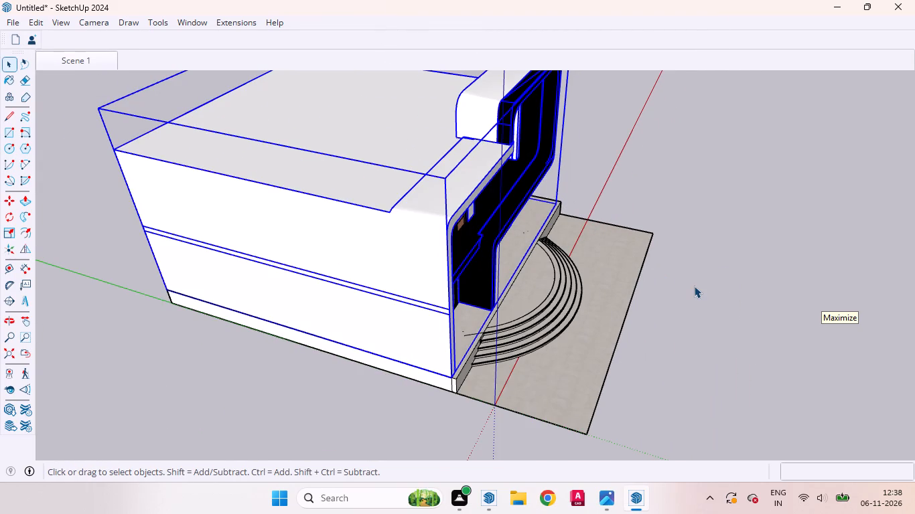
middle_drag(658, 288, 444, 182)
scroll(442, 181, up, 1)
scroll(421, 167, down, 1)
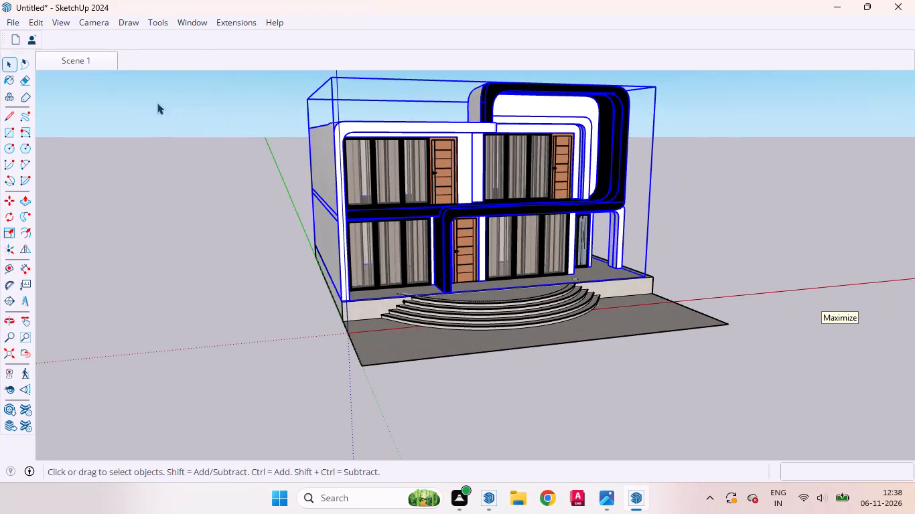
click(72, 63)
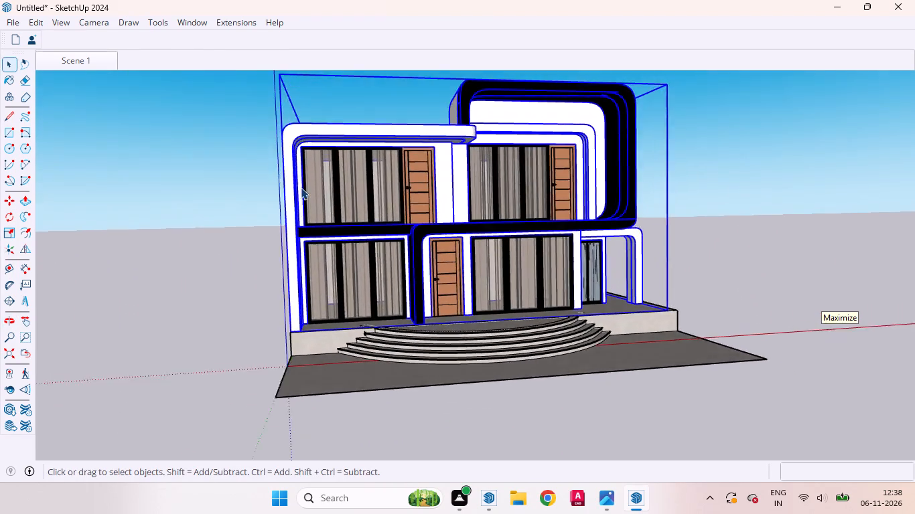
click(770, 242)
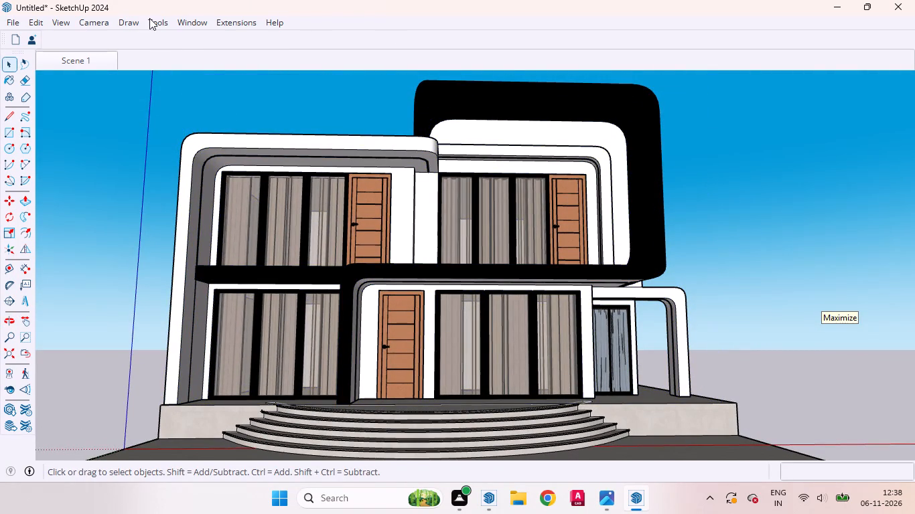
Show the V-Ray for SketchUp tools and open the Asset Editor on its lights list, closing the V-Ray log window.
right_click(374, 25)
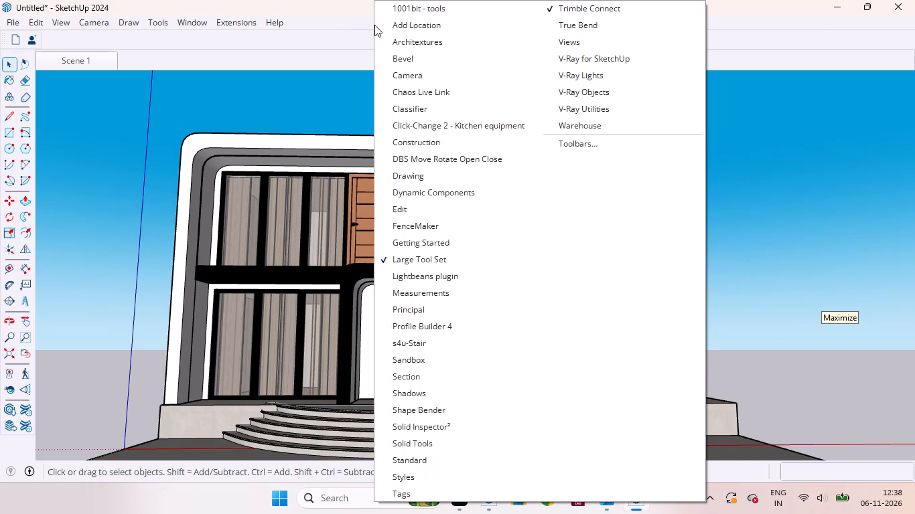
click(563, 62)
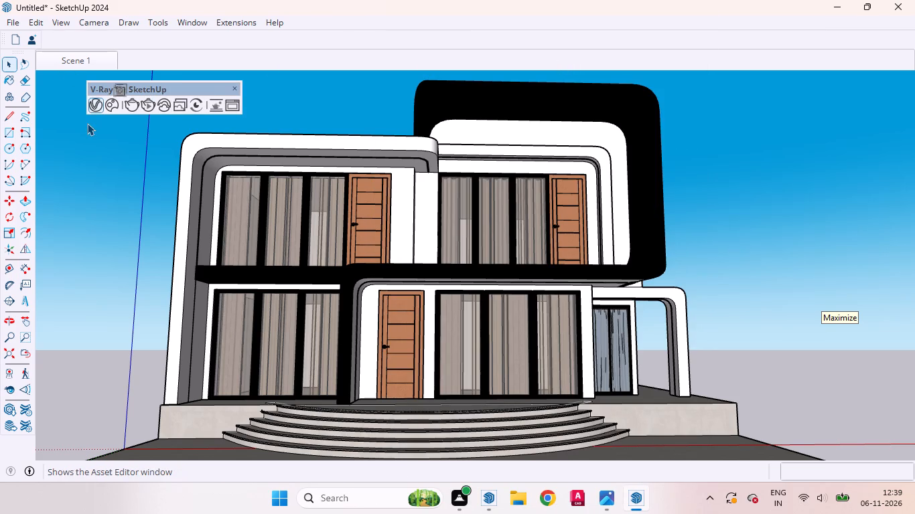
click(96, 107)
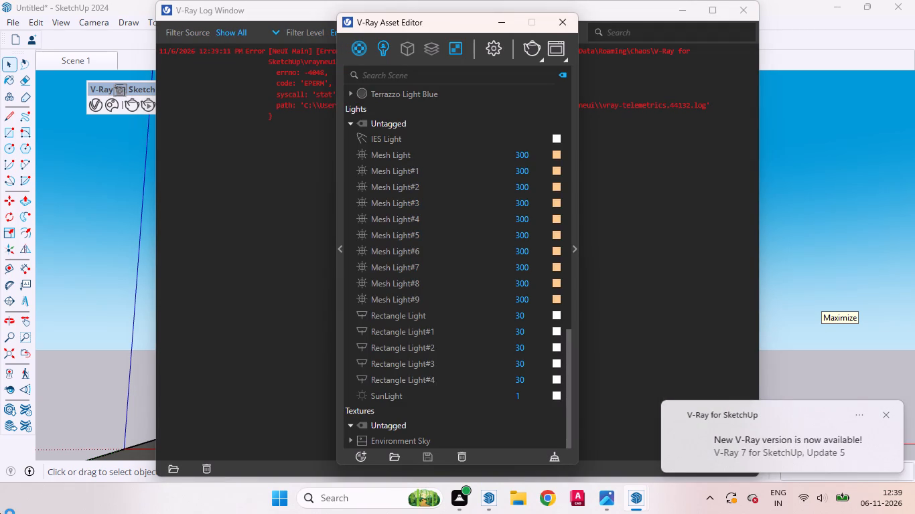
click(0, 513)
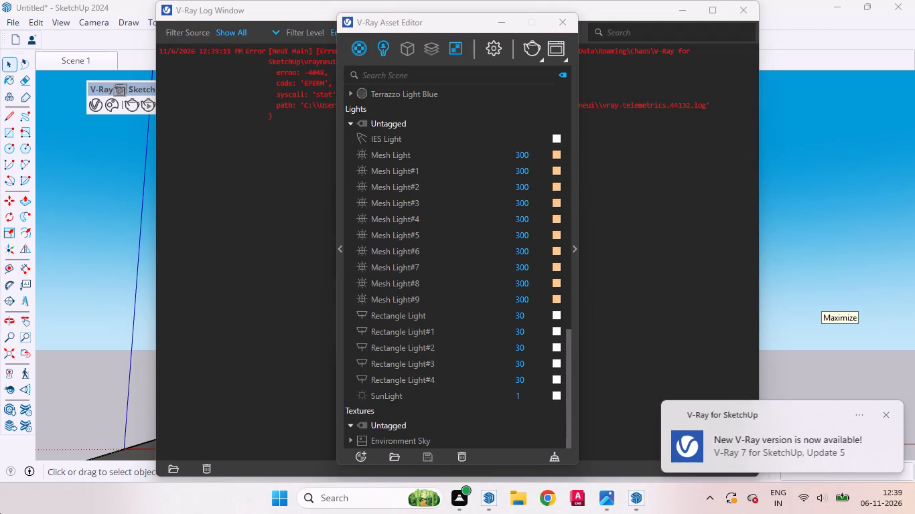
click(0, 513)
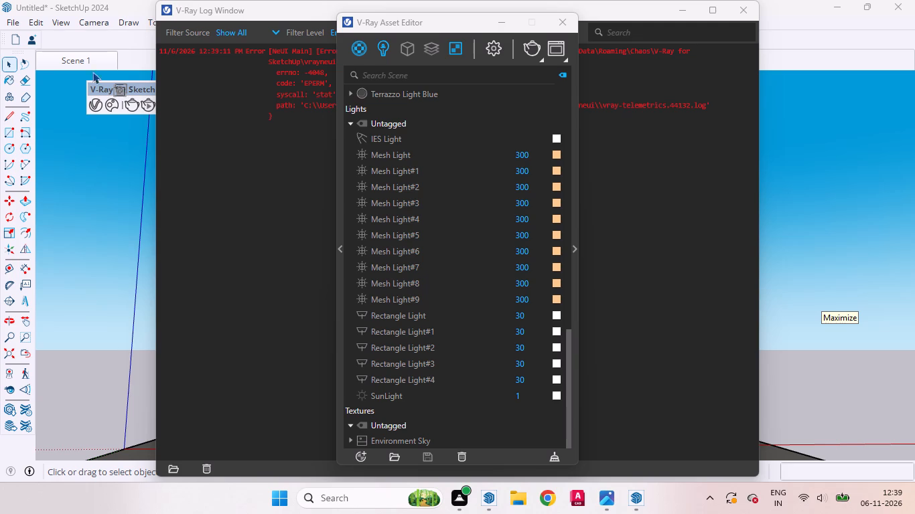
click(731, 11)
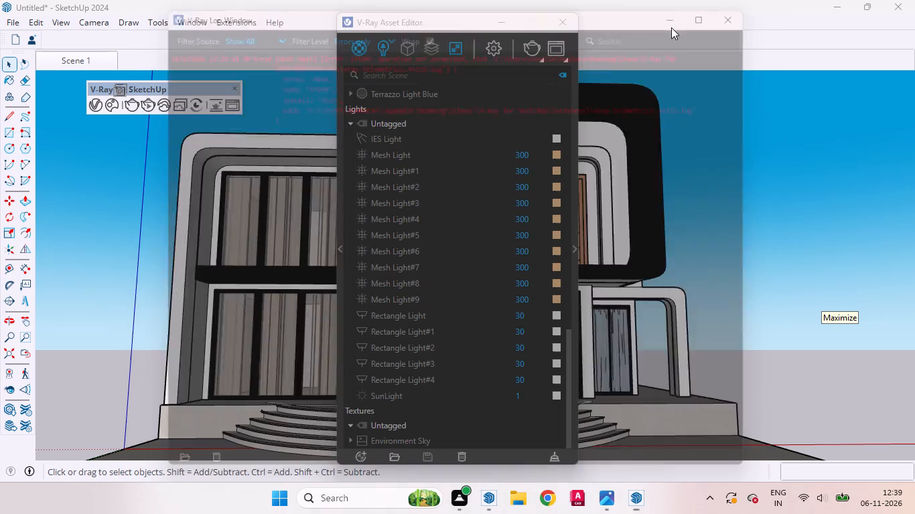
click(384, 50)
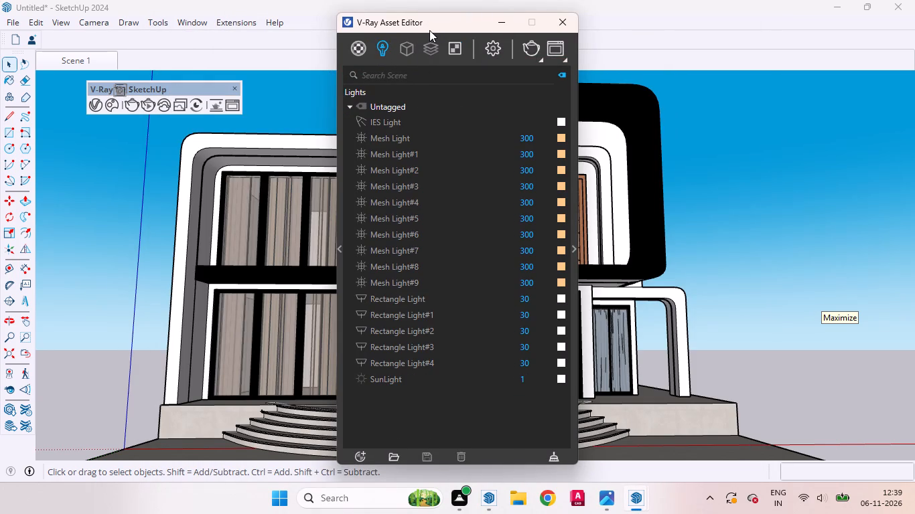
drag(425, 25, 598, 29)
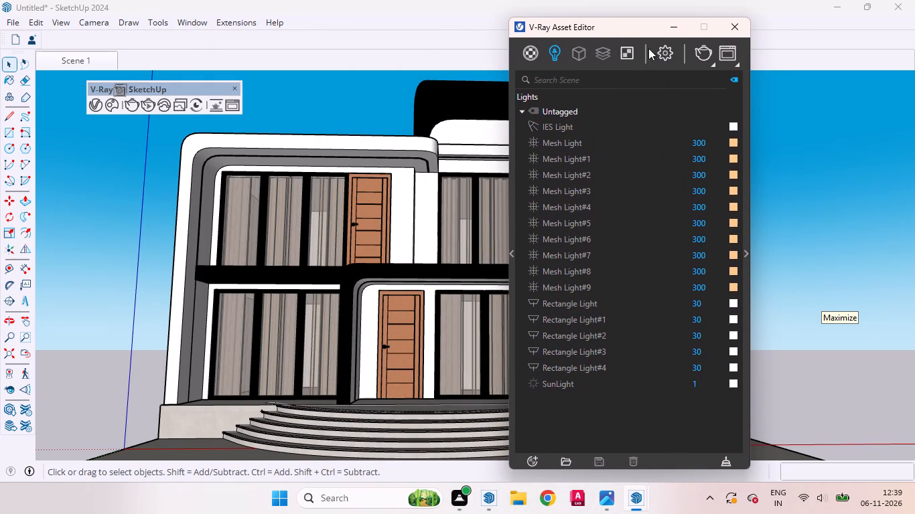
Run a V-Ray test render of the house's front view, stopping it early and minimizing the frame buffer.
click(714, 62)
click(704, 82)
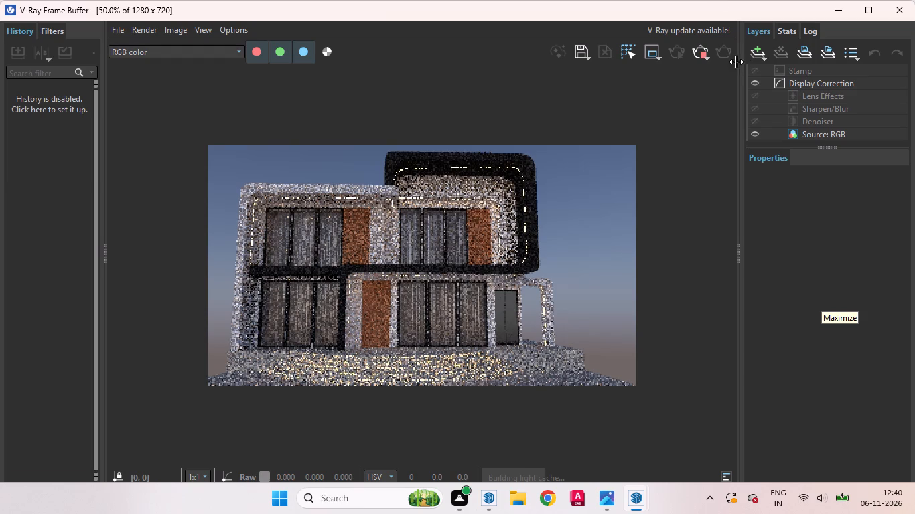
click(703, 55)
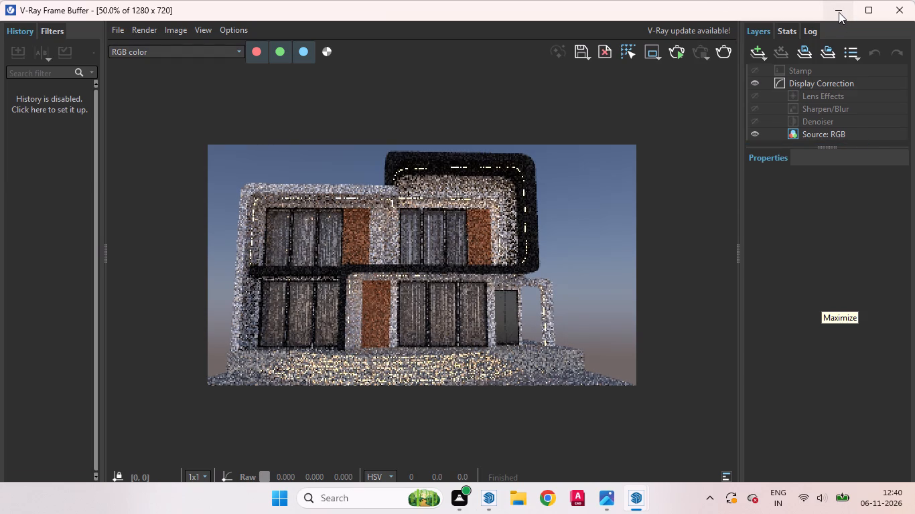
click(839, 12)
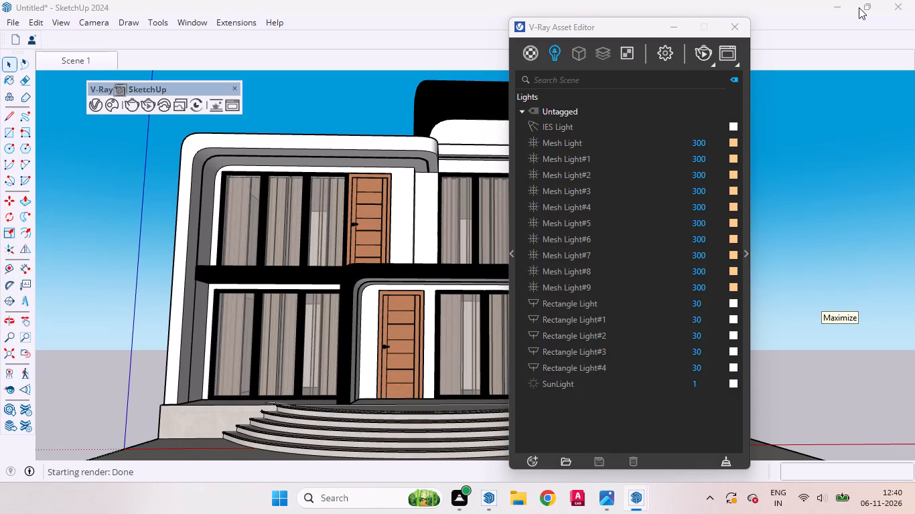
Move the V-Ray Asset Editor aside so it no longer covers the middle of the house view.
drag(588, 24, 654, 25)
drag(624, 25, 772, 33)
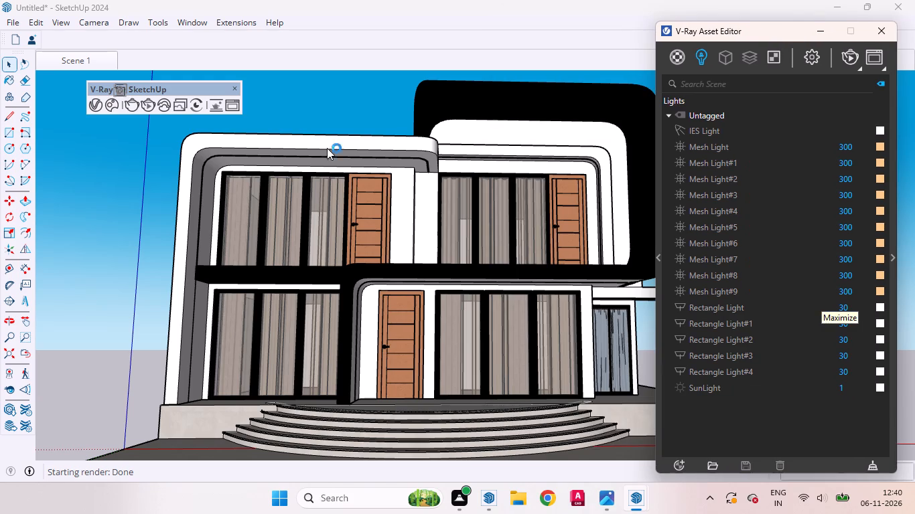
Open the 3D Warehouse and search its content for "plants".
click(193, 21)
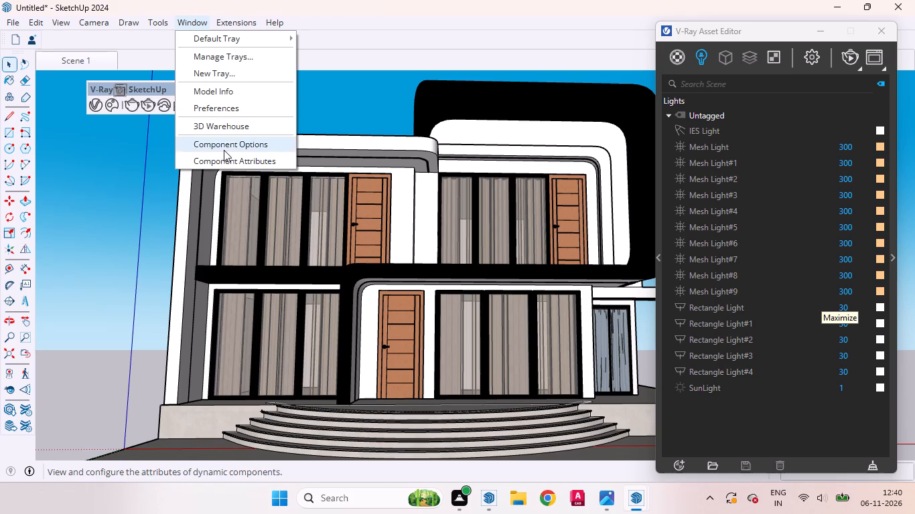
click(212, 128)
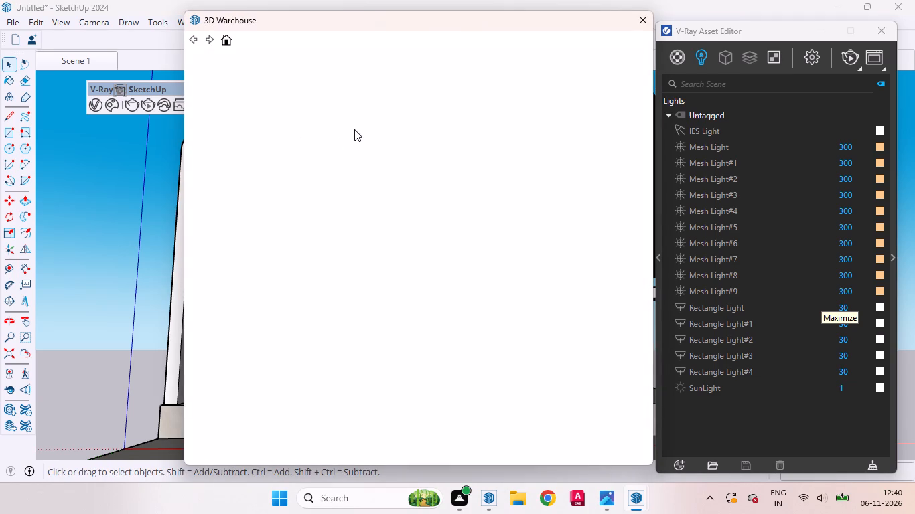
drag(388, 23, 363, 51)
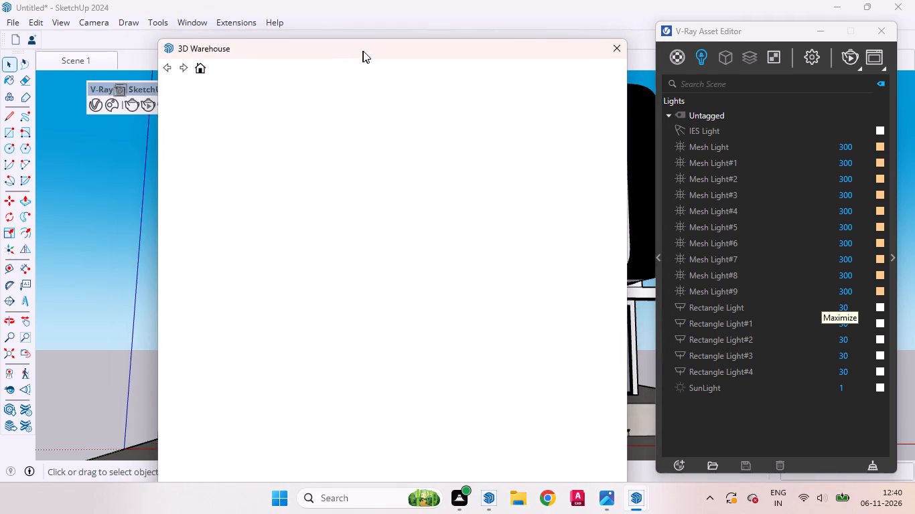
drag(363, 51, 363, 22)
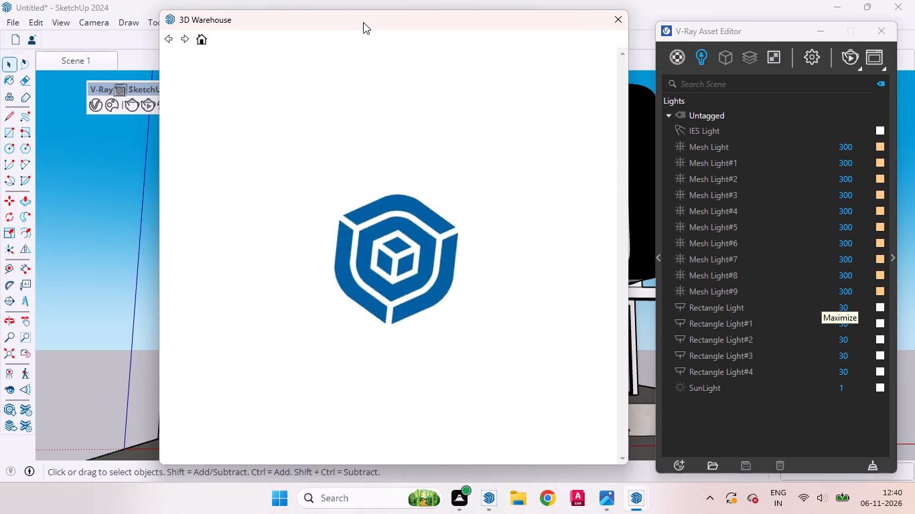
drag(363, 22, 368, 89)
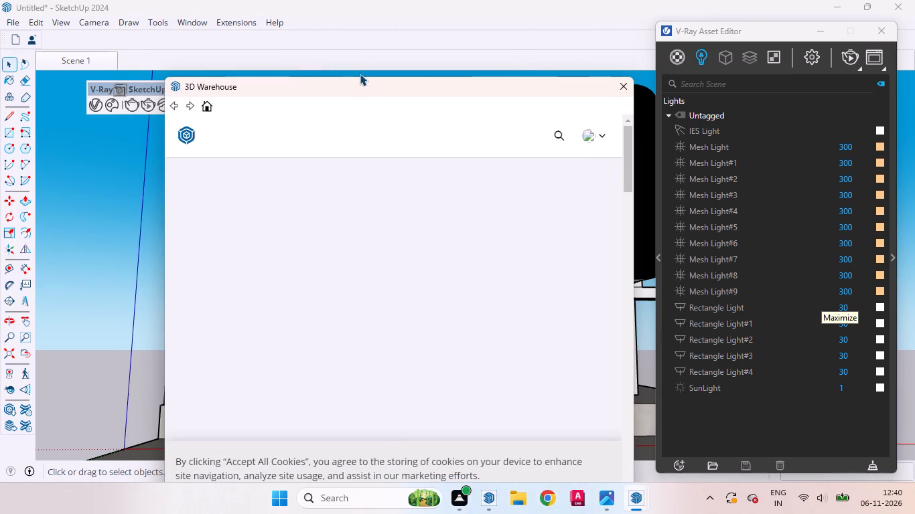
drag(378, 83, 338, 52)
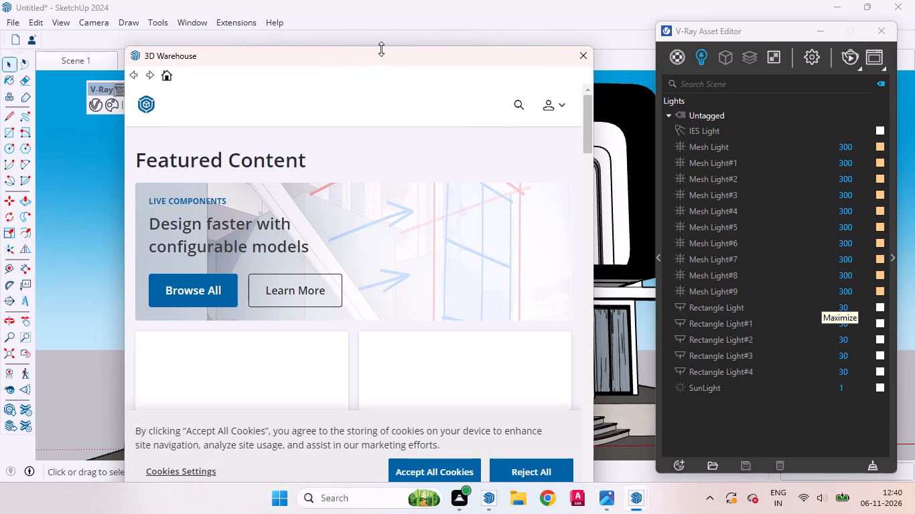
drag(383, 56, 409, 39)
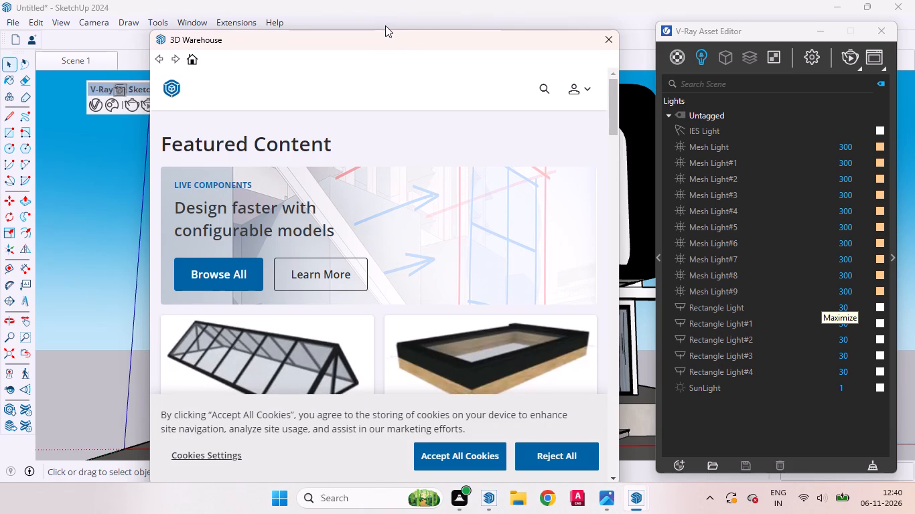
click(384, 33)
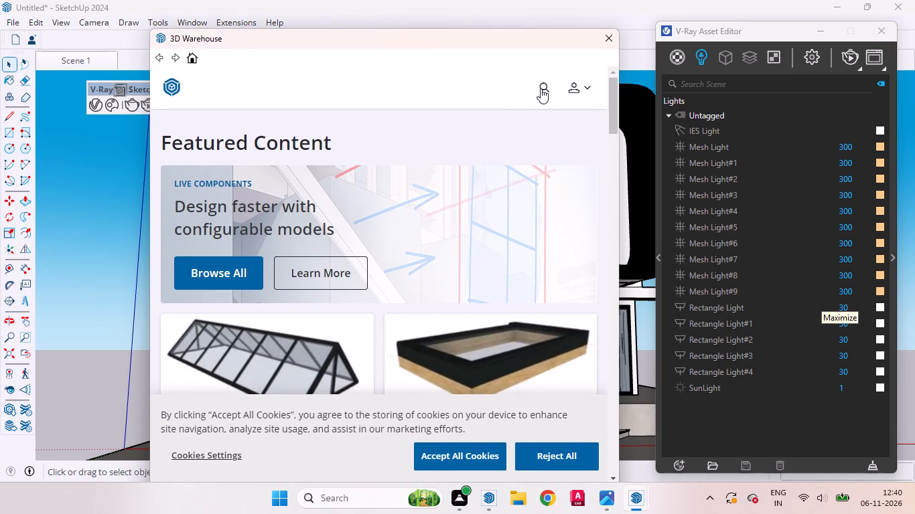
click(541, 88)
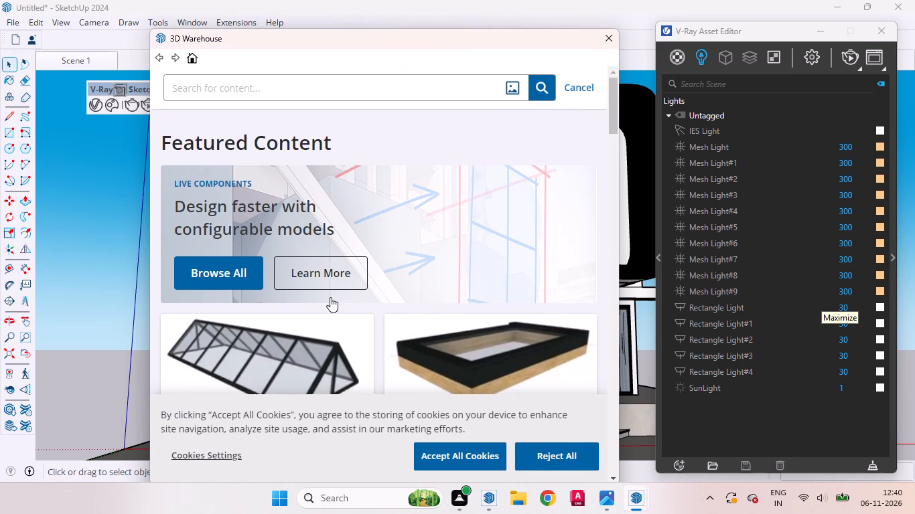
click(182, 84)
text(plants)
key(shift+Return)
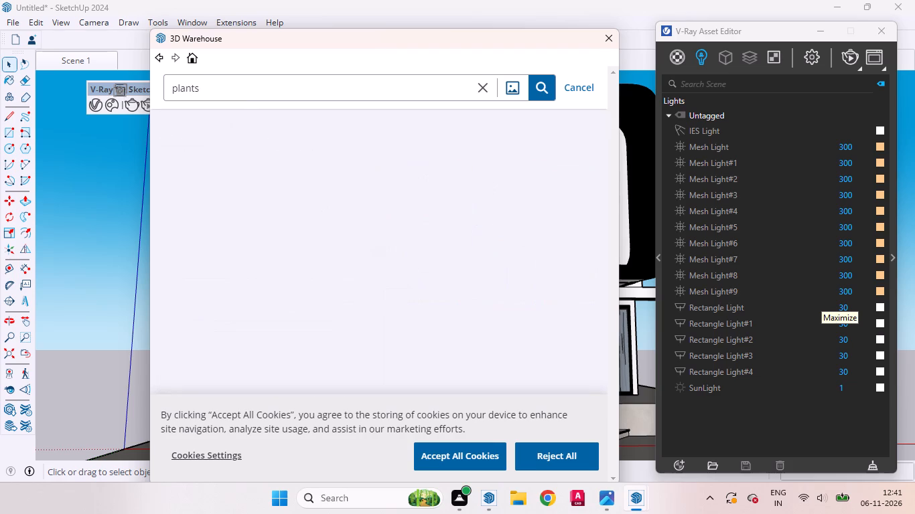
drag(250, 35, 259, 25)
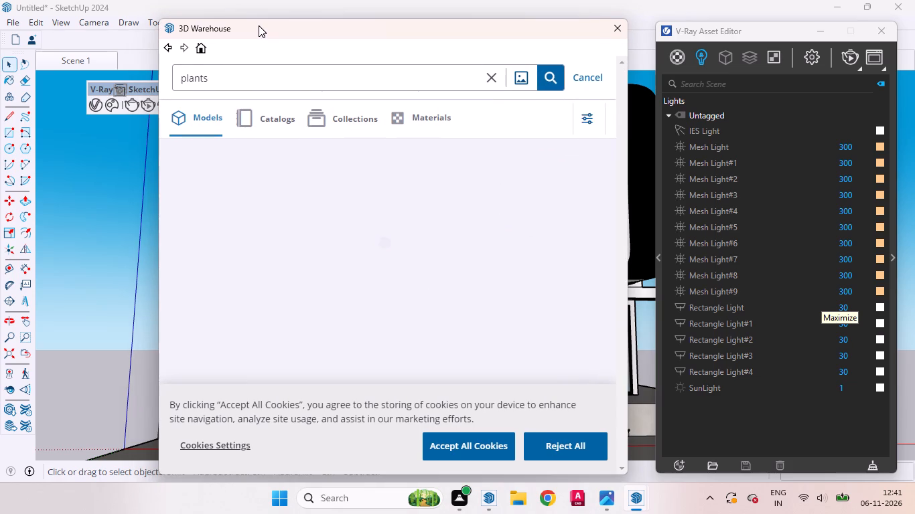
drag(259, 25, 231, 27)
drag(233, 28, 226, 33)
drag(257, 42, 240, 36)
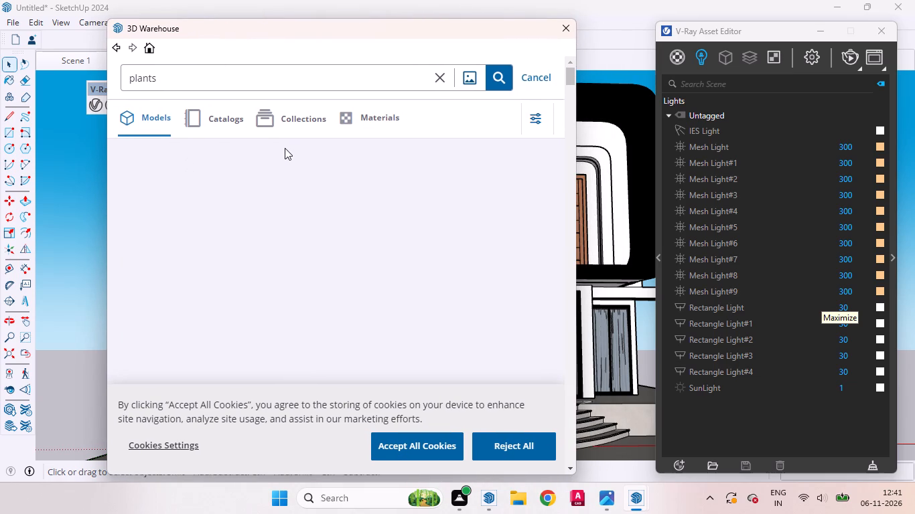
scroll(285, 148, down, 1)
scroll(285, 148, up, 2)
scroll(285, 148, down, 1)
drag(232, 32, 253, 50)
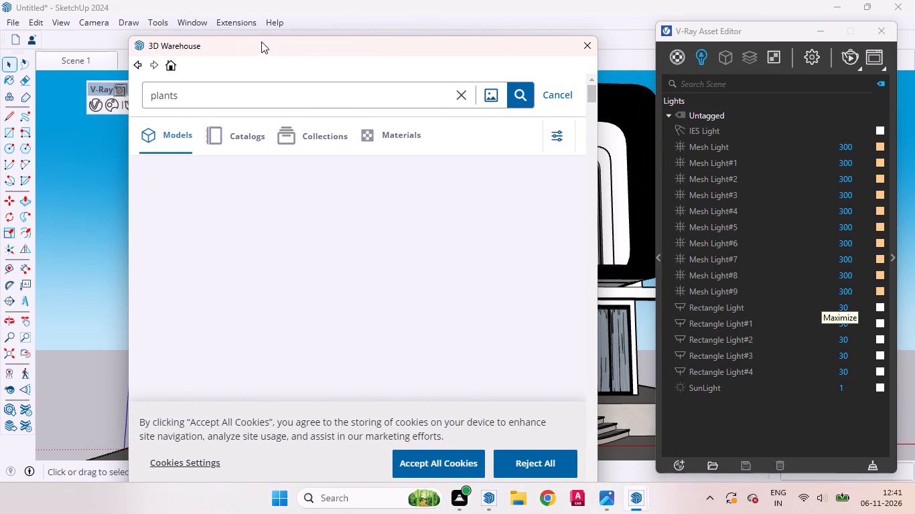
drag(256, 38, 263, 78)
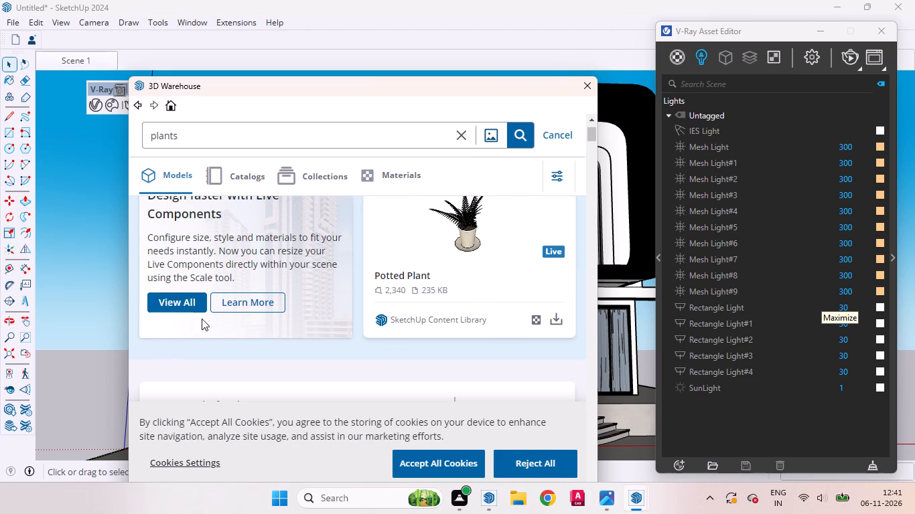
Load the 17 MB "Plants" model of five potted plants from the search results directly into the SketchUp model.
scroll(370, 313, down, 9)
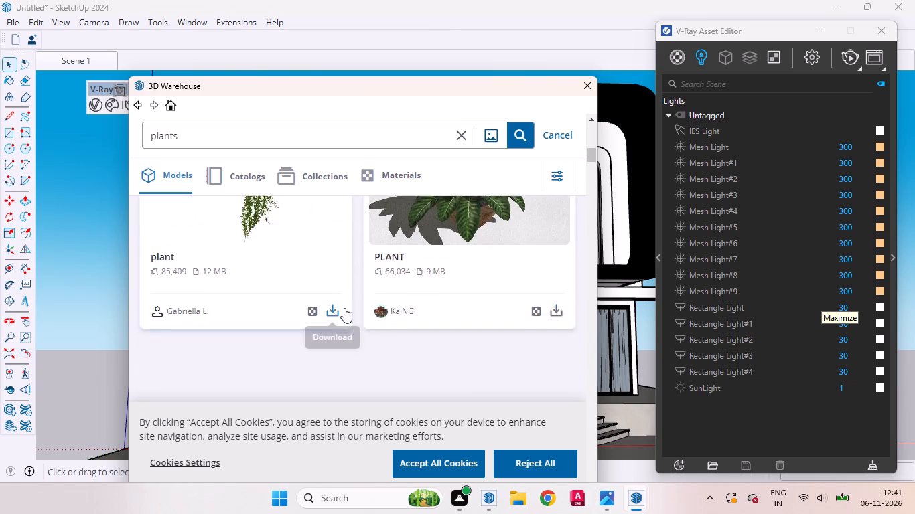
scroll(344, 308, down, 8)
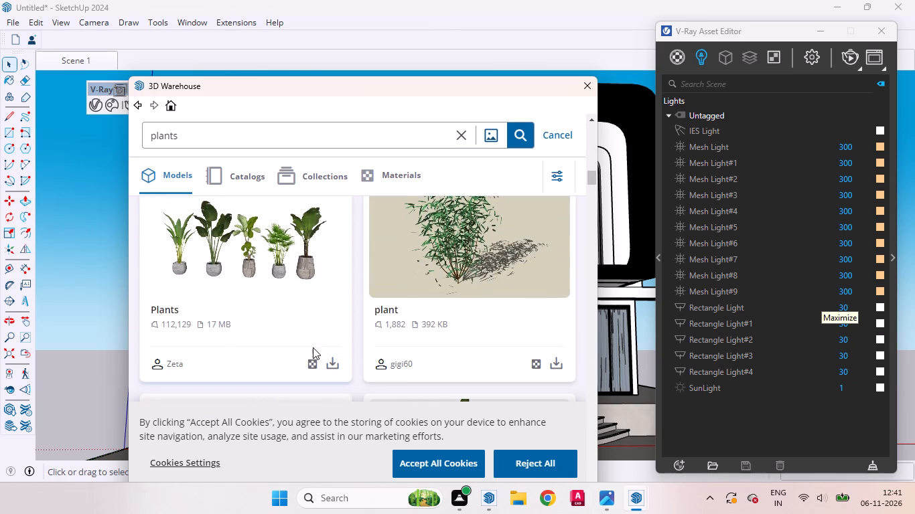
click(326, 365)
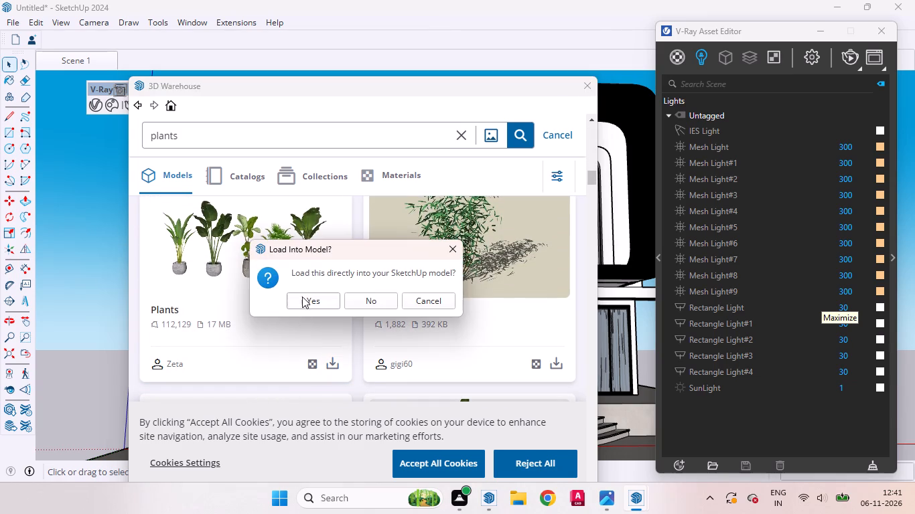
click(302, 296)
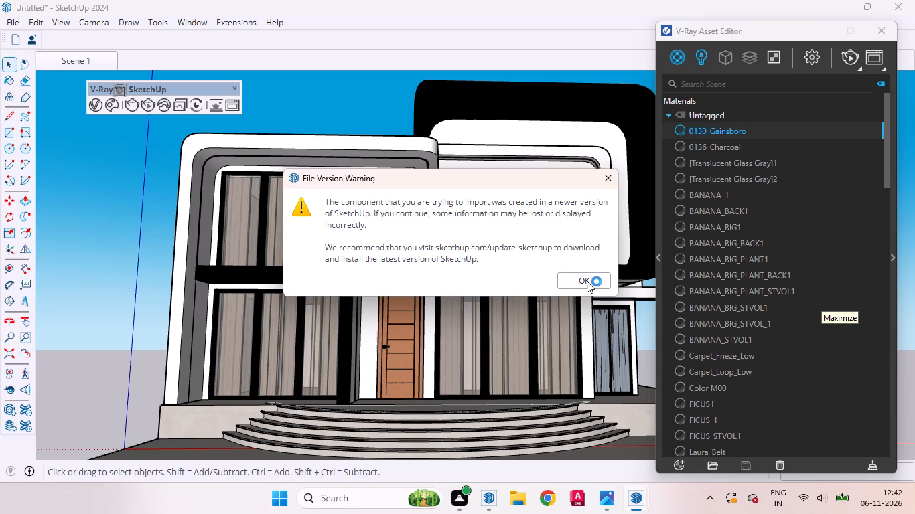
click(587, 281)
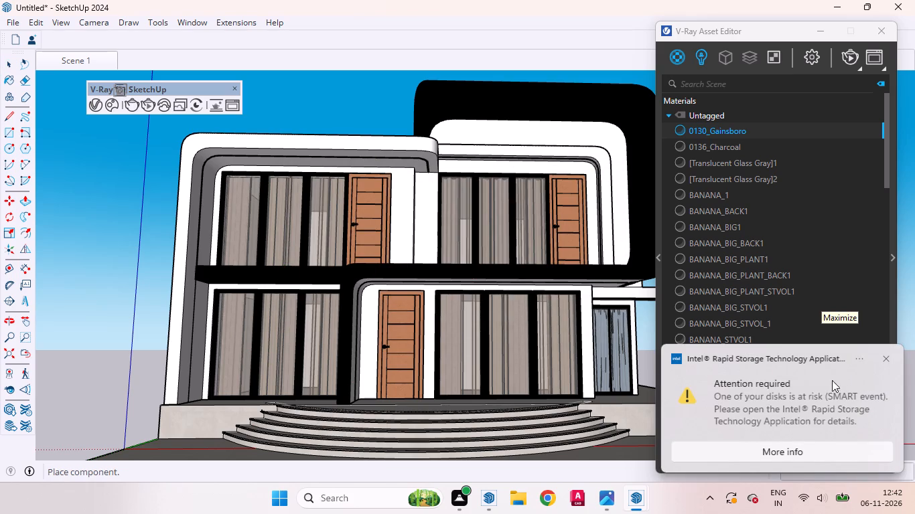
click(888, 360)
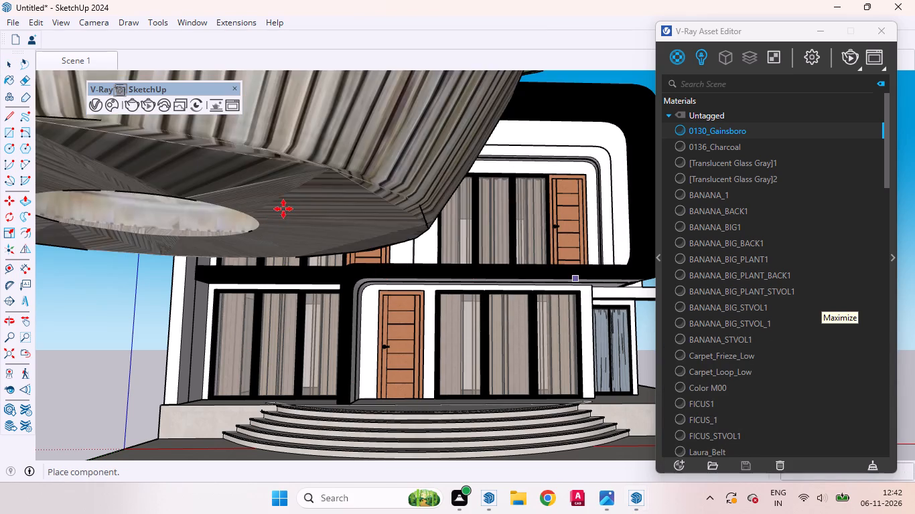
Place the loaded row of five potted plants on the ground beside the house.
scroll(336, 288, down, 8)
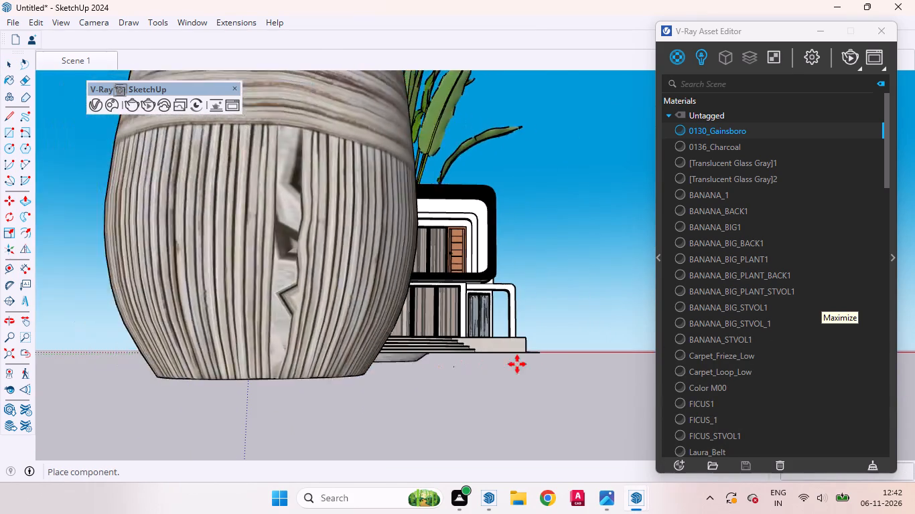
middle_drag(360, 342, 231, 461)
scroll(231, 450, up, 1)
scroll(256, 316, down, 2)
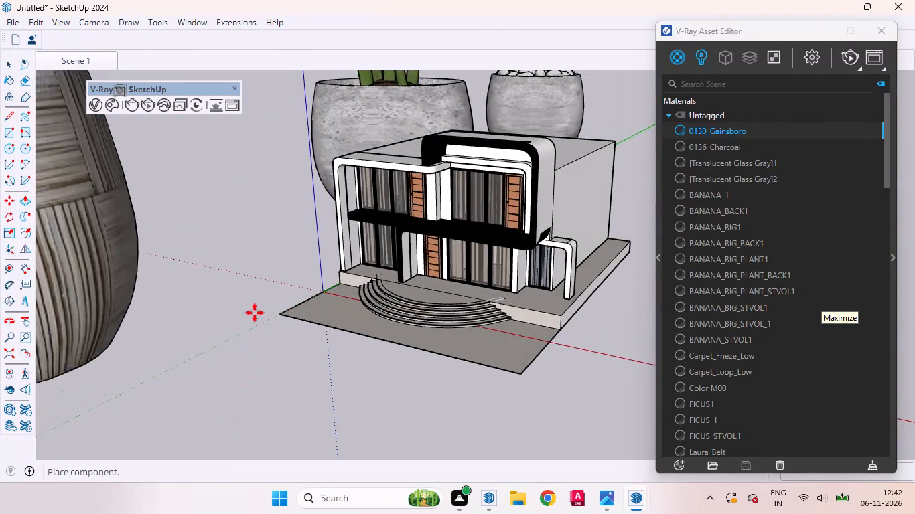
scroll(255, 313, down, 20)
scroll(255, 313, down, 5)
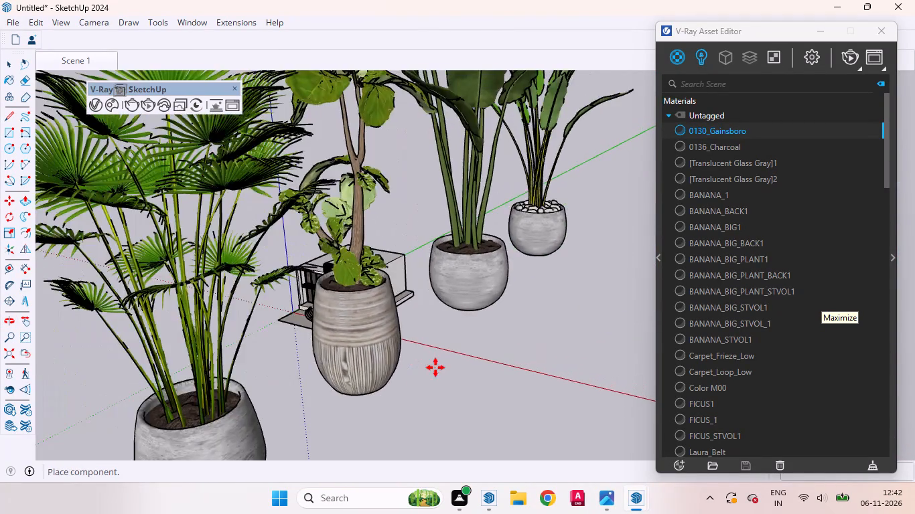
scroll(295, 348, down, 15)
middle_drag(346, 385, 224, 362)
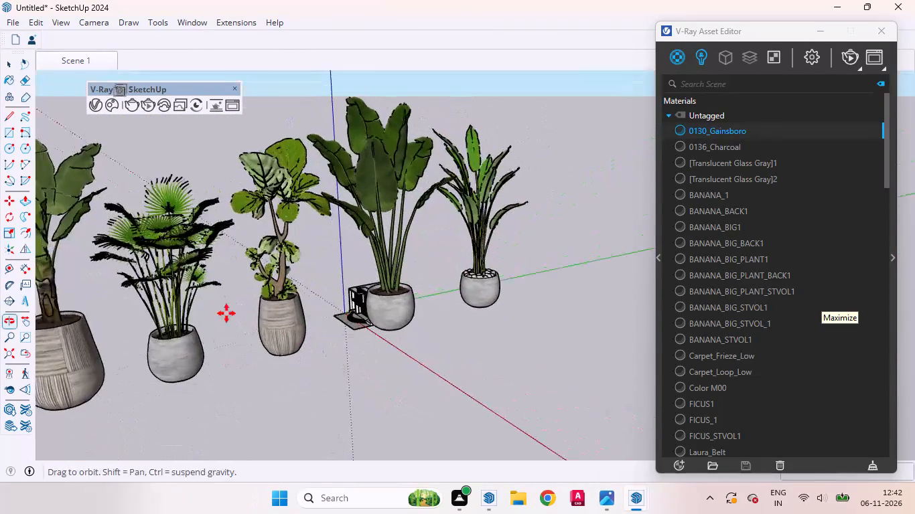
scroll(224, 334, up, 5)
click(299, 336)
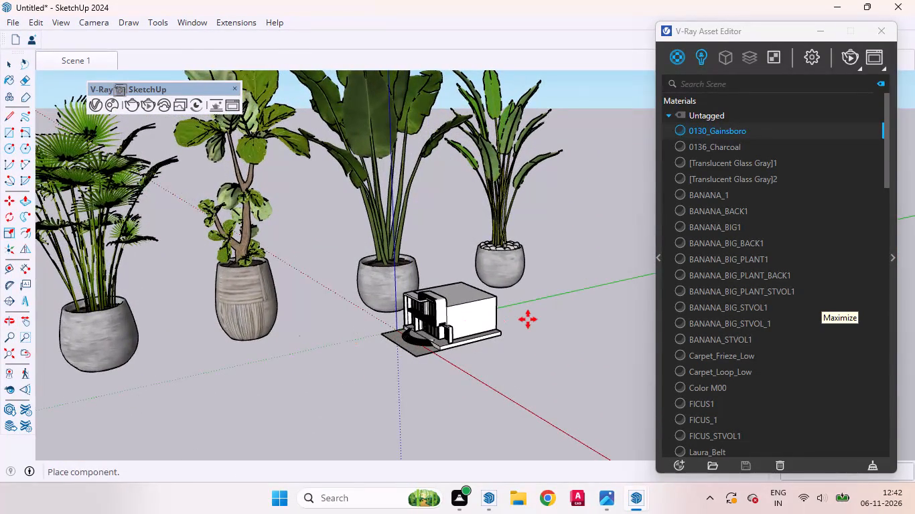
Scale the potted plants component down uniformly from its corner to a factor of about 0.22.
scroll(528, 319, down, 10)
scroll(530, 316, up, 1)
scroll(530, 316, down, 2)
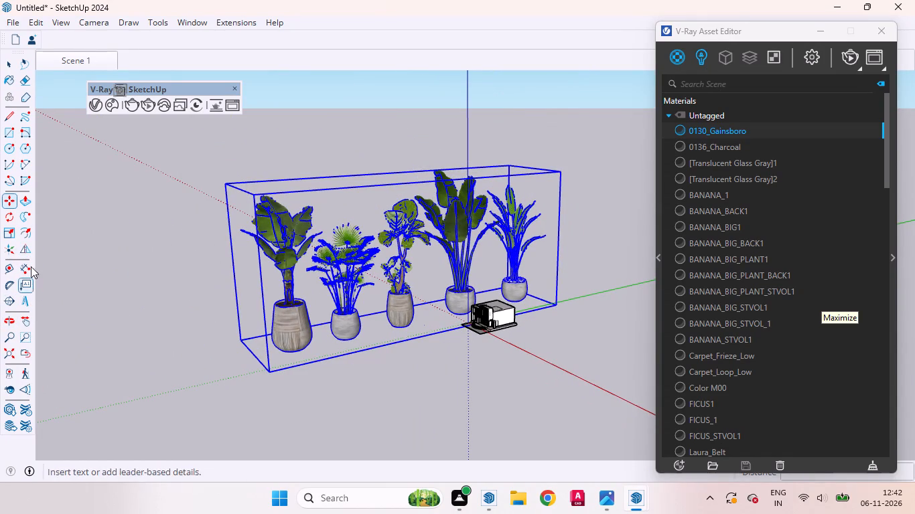
click(11, 232)
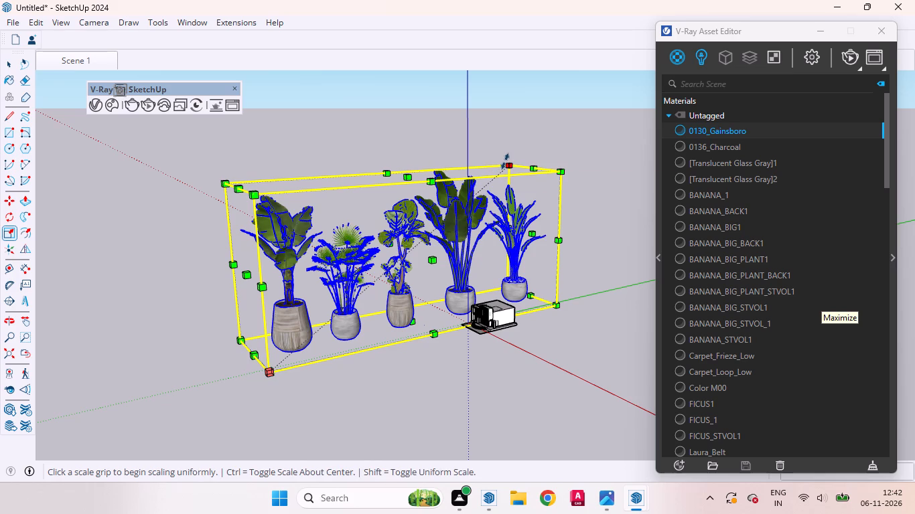
drag(505, 161, 346, 323)
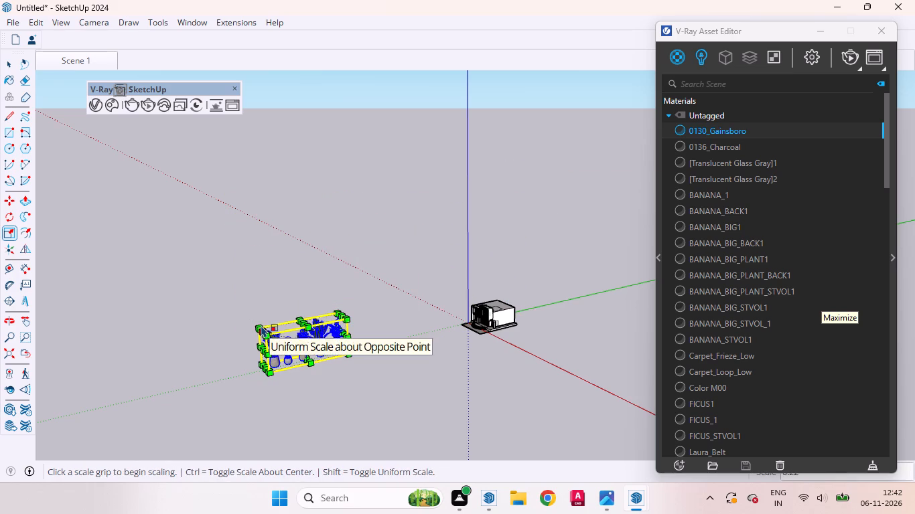
Shrink the potted plants component further along the green and blue axes.
drag(261, 325, 336, 343)
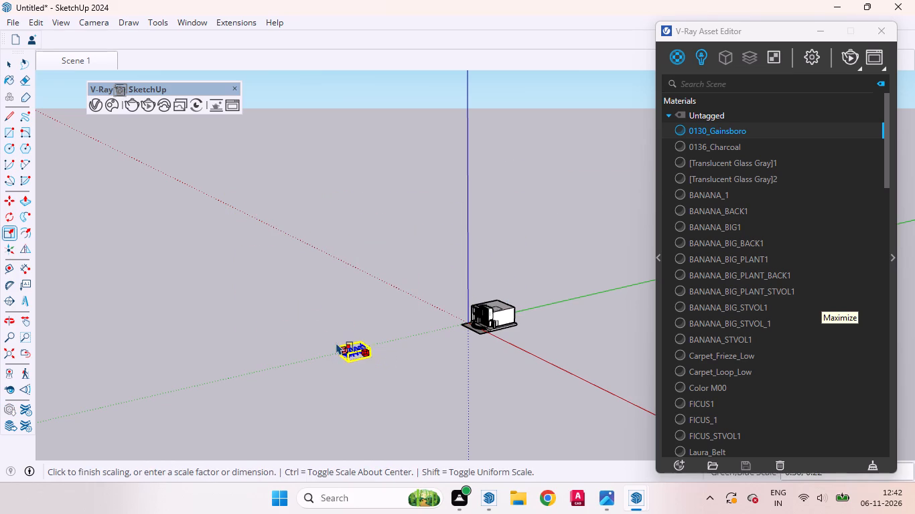
drag(336, 343, 333, 342)
scroll(343, 344, up, 16)
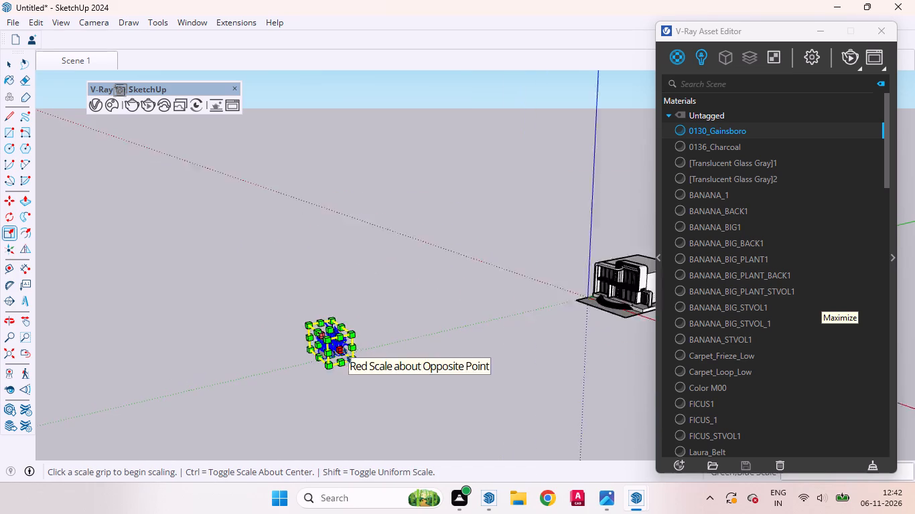
Undo the last scaling of the potted plants component.
scroll(347, 355, up, 11)
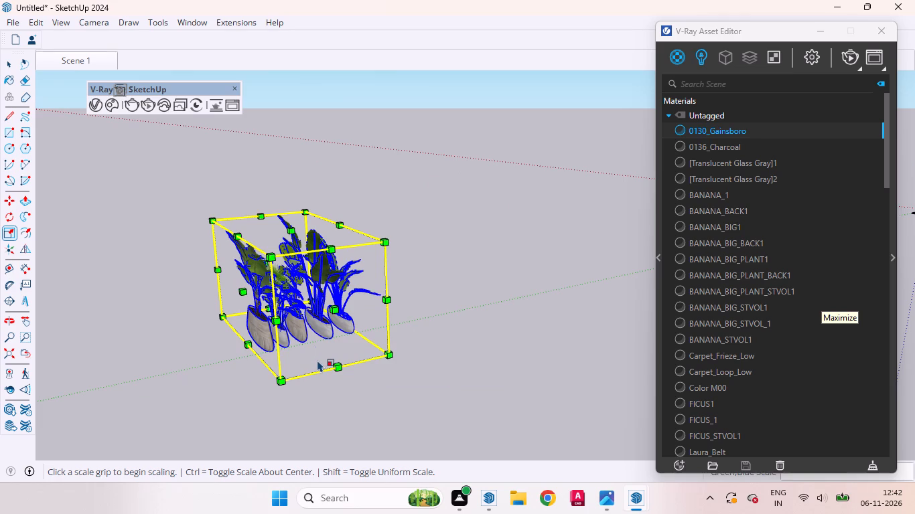
key(ctrl+z)
Scale the row of five potted plants down uniformly from its corner to a factor of about 0.15.
scroll(410, 286, down, 2)
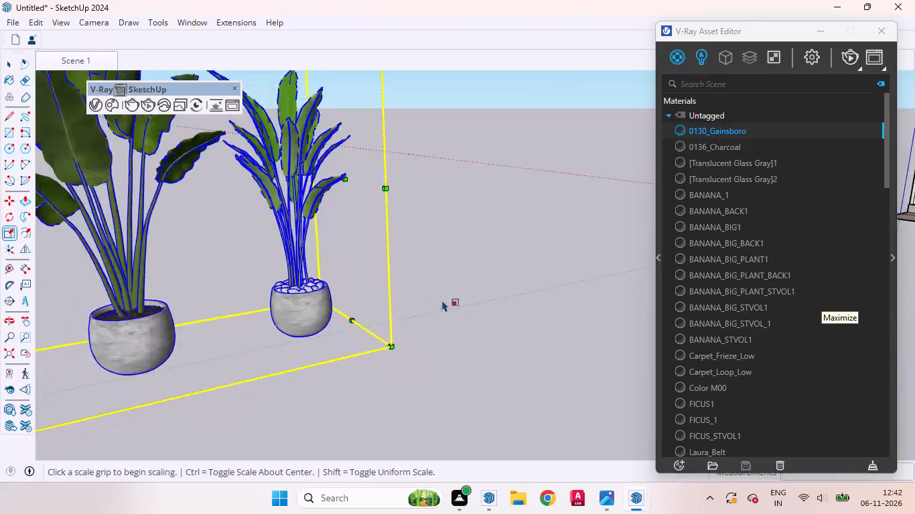
scroll(442, 300, down, 13)
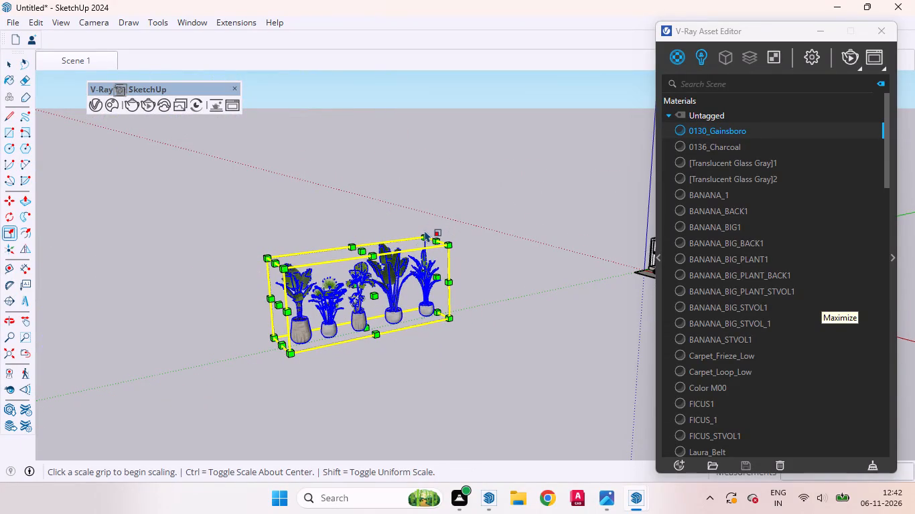
drag(427, 238, 332, 332)
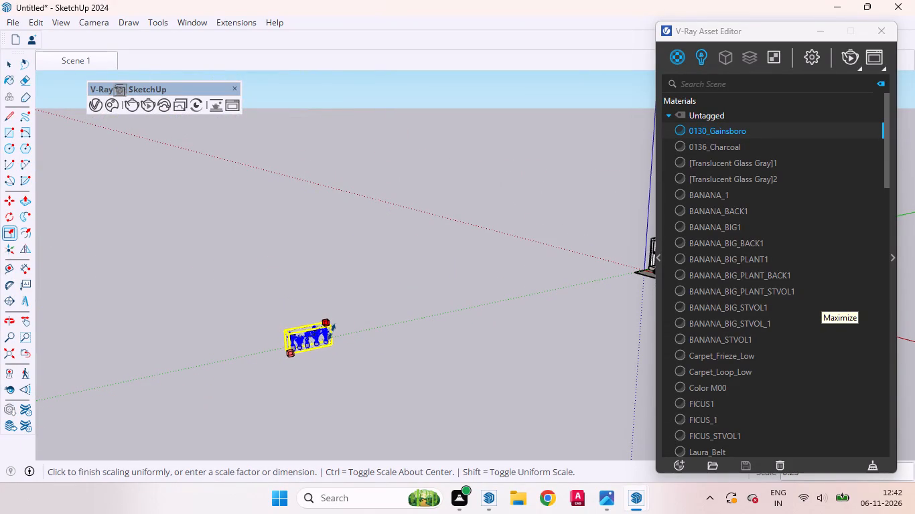
drag(332, 332, 315, 336)
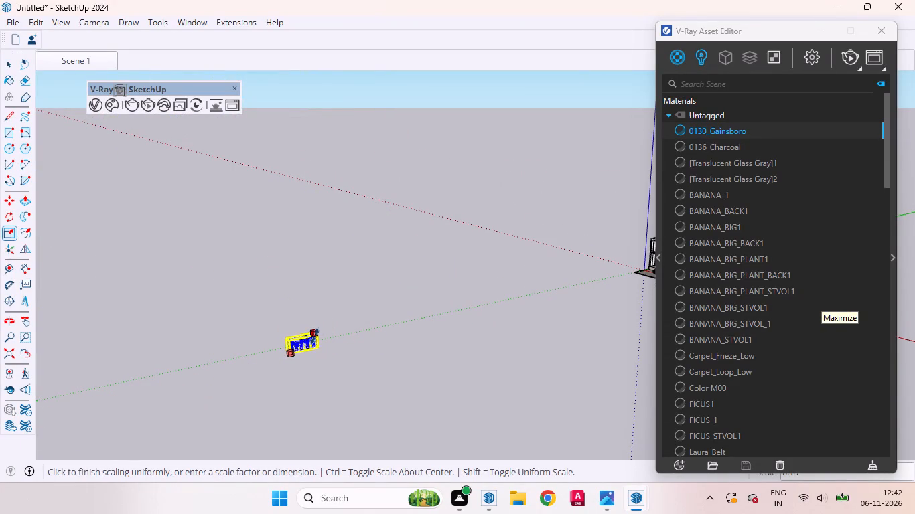
drag(315, 336, 309, 344)
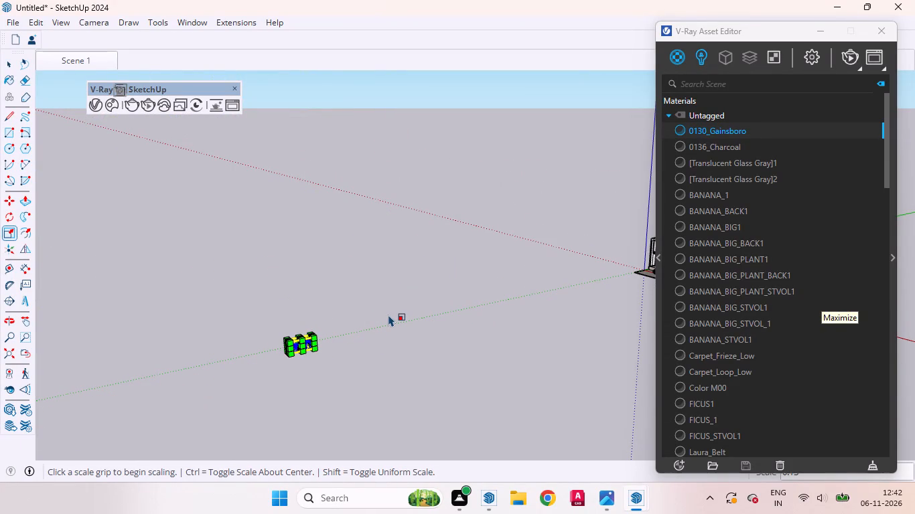
Move the reduced row of potted plants along the ground to the corner of the house's front paving.
key(space)
key(m)
scroll(328, 362, up, 14)
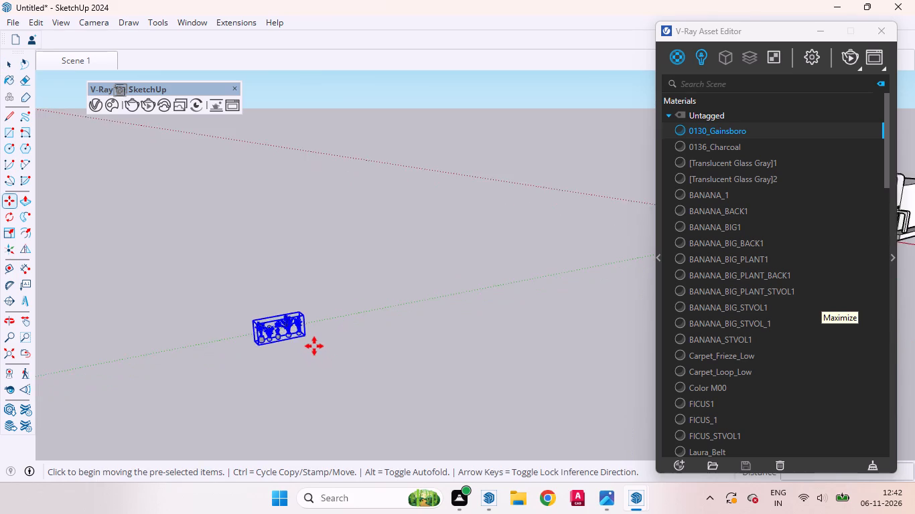
scroll(314, 346, up, 2)
click(310, 341)
scroll(380, 315, down, 17)
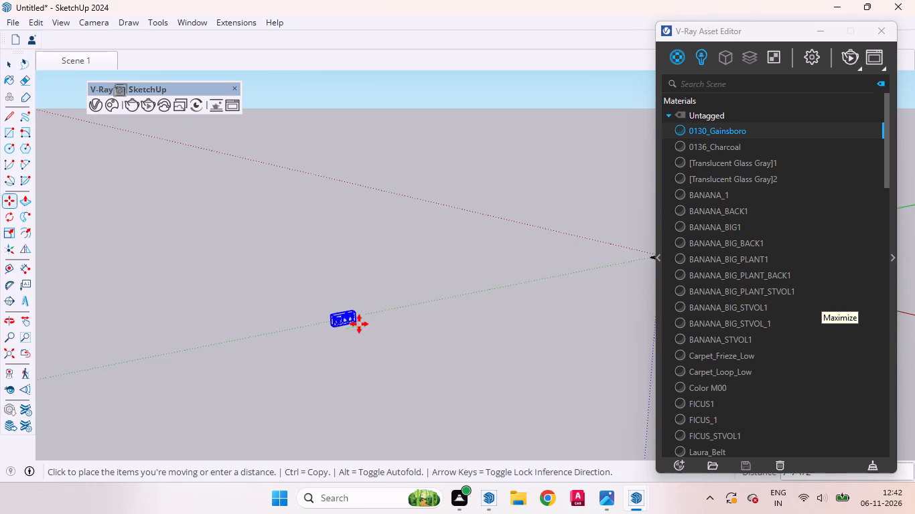
scroll(359, 324, down, 2)
scroll(525, 296, up, 9)
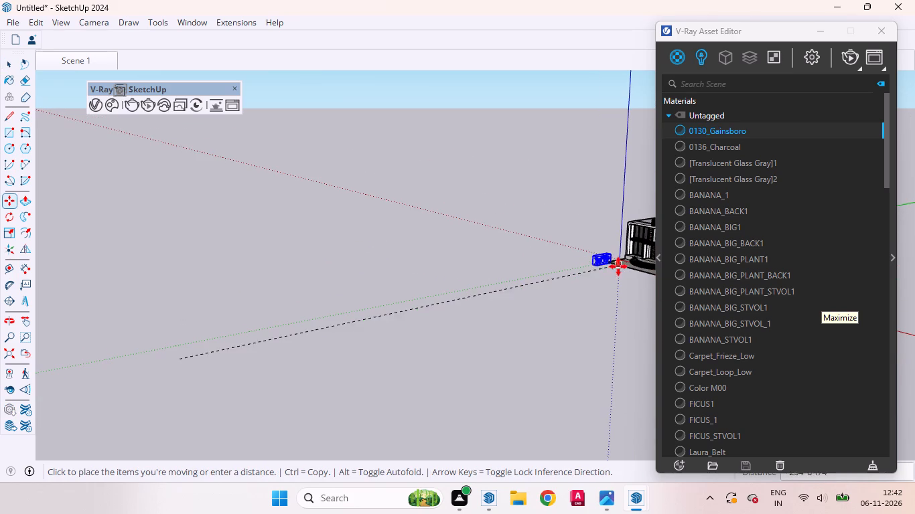
click(624, 267)
key(space)
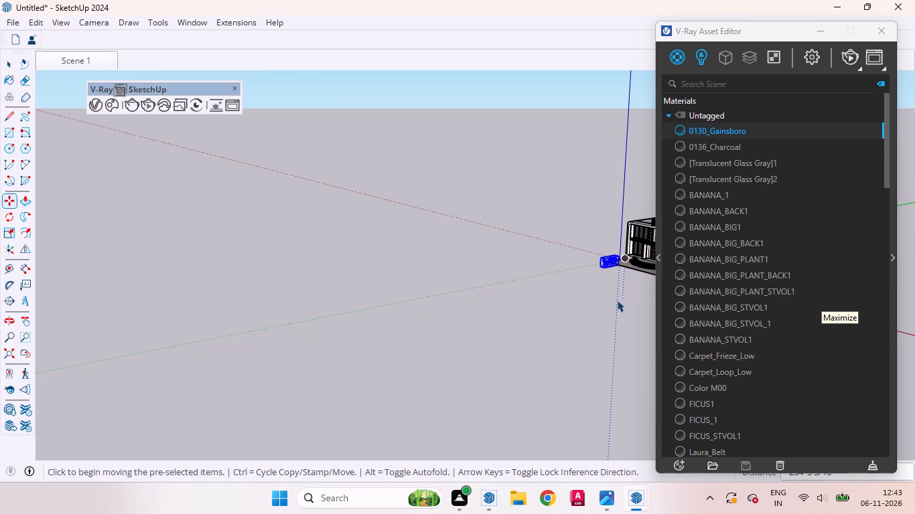
click(611, 304)
Rotate the potted plants component 90 degrees on the ground plane so the row runs parallel to the house front.
scroll(628, 266, up, 13)
scroll(305, 216, down, 7)
scroll(549, 289, up, 2)
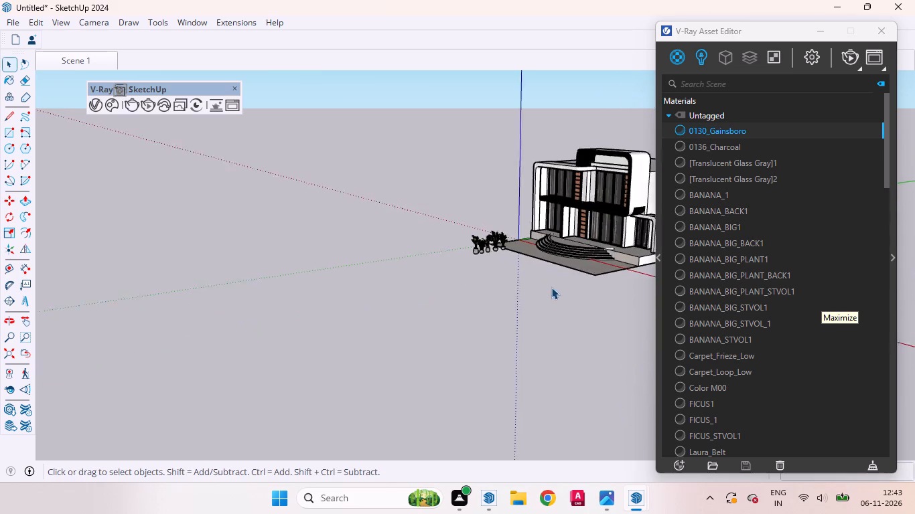
scroll(551, 287, up, 13)
scroll(478, 261, down, 1)
scroll(480, 263, up, 4)
click(500, 278)
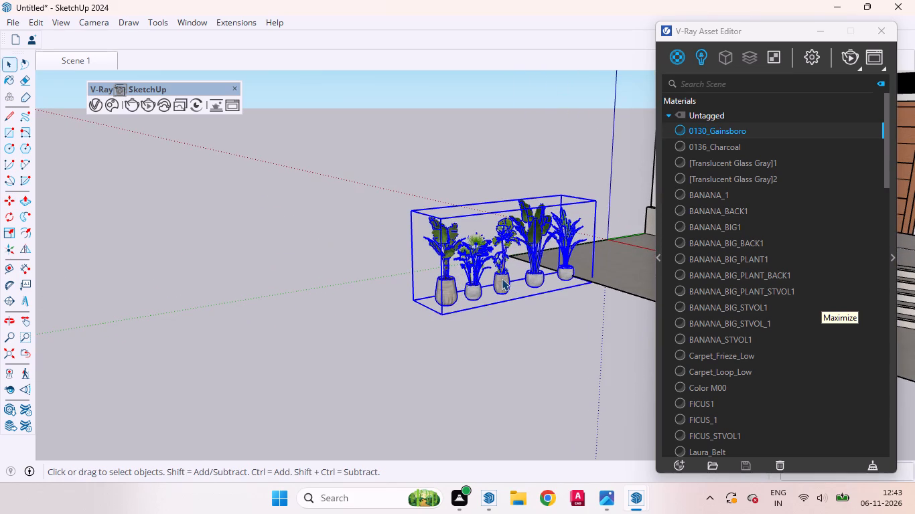
key(q)
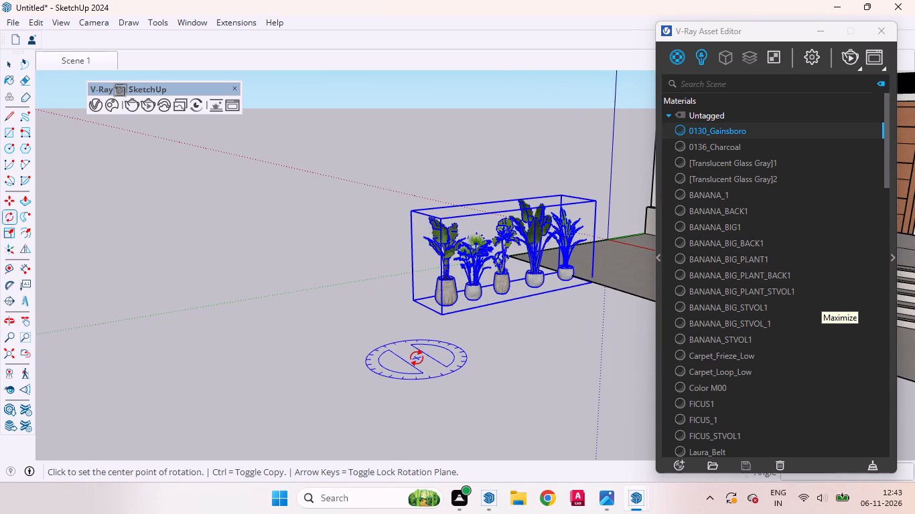
click(417, 358)
click(549, 321)
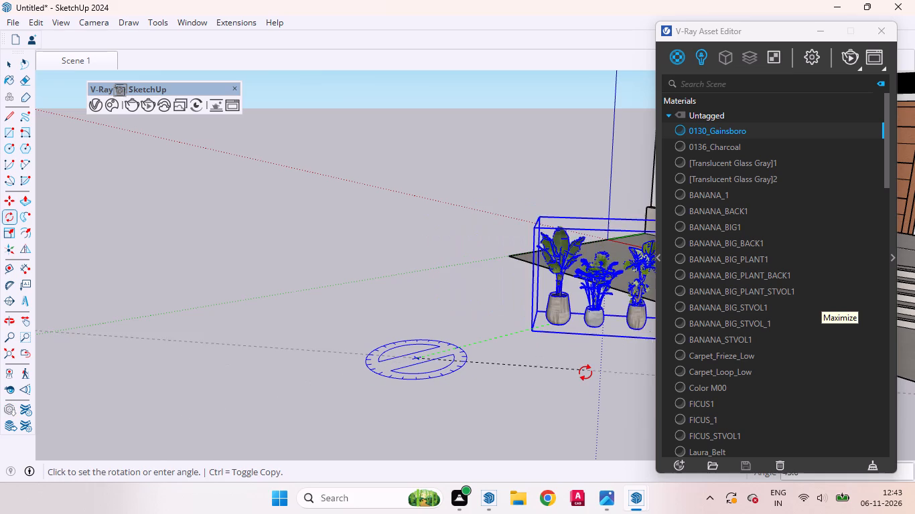
key(9)
key(0)
key(Return)
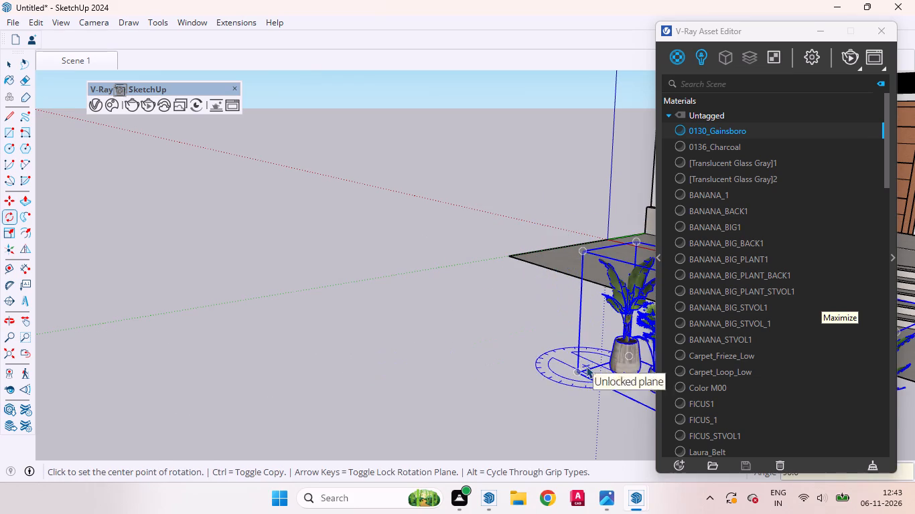
key(space)
scroll(502, 330, down, 11)
middle_drag(334, 288, 536, 339)
click(578, 378)
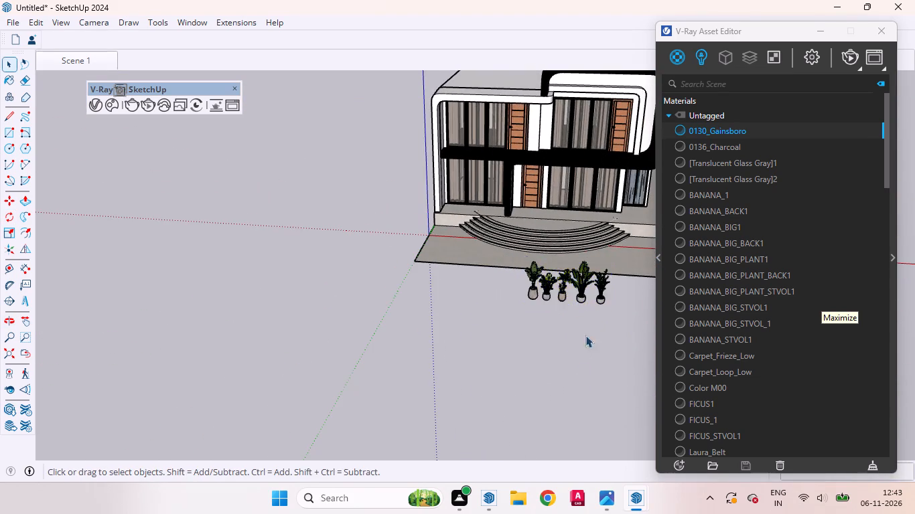
Open the potted plants component for editing.
scroll(585, 307, up, 14)
click(569, 302)
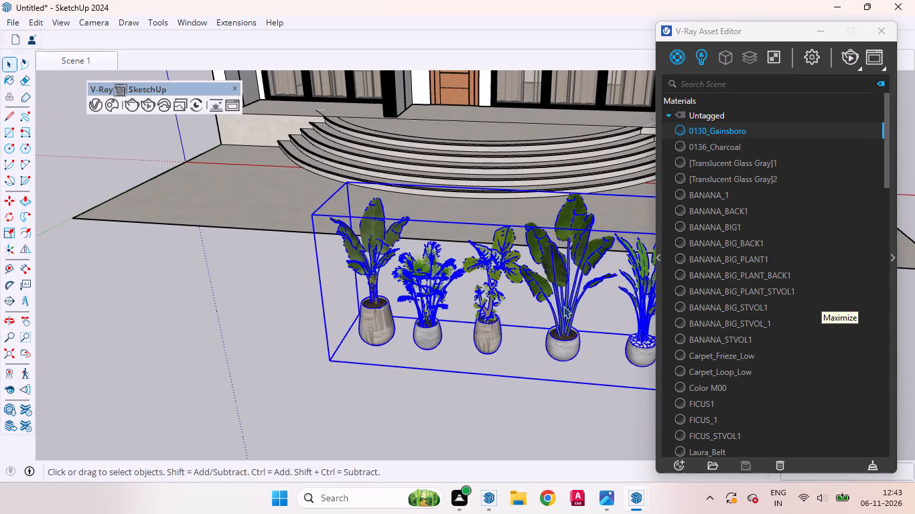
double_click(563, 306)
Move the tallest big-leaf banana plant out of the row onto the front paving beside the end of the curved steps.
click(563, 318)
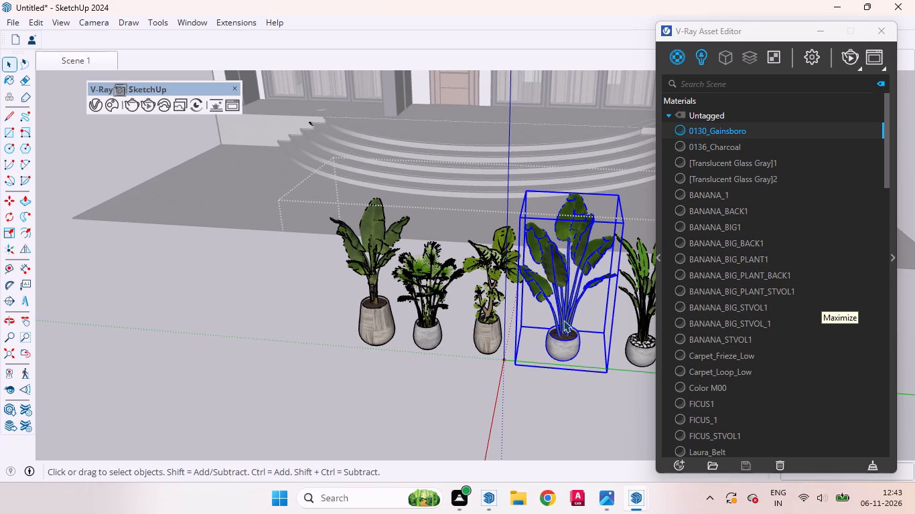
key(m)
click(606, 377)
scroll(449, 315, down, 2)
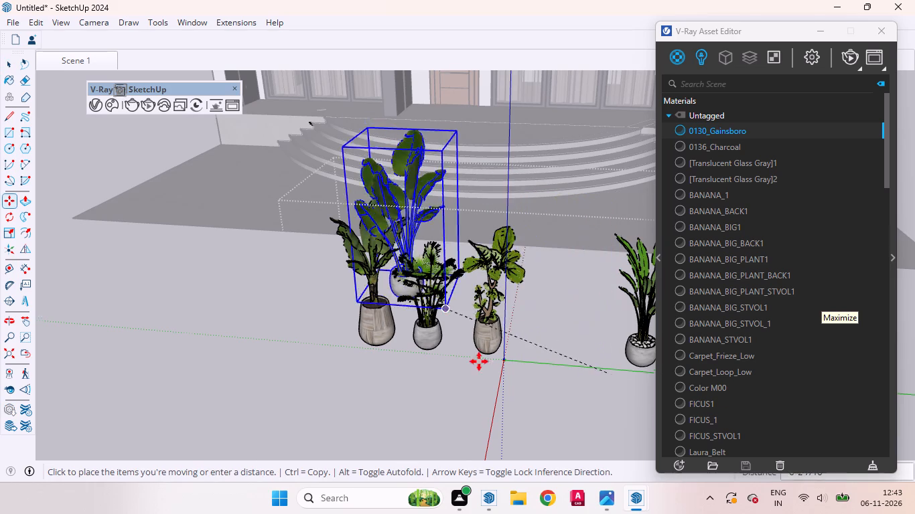
scroll(479, 361, down, 13)
middle_drag(452, 297, 604, 346)
scroll(547, 357, down, 8)
scroll(380, 234, up, 7)
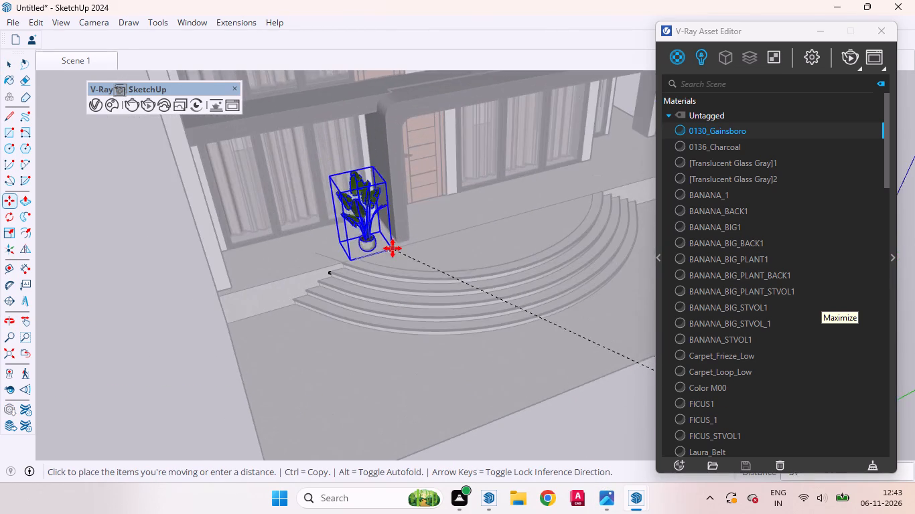
scroll(393, 248, up, 1)
middle_drag(384, 248, 238, 220)
scroll(384, 248, up, 1)
scroll(349, 286, down, 3)
scroll(395, 315, down, 5)
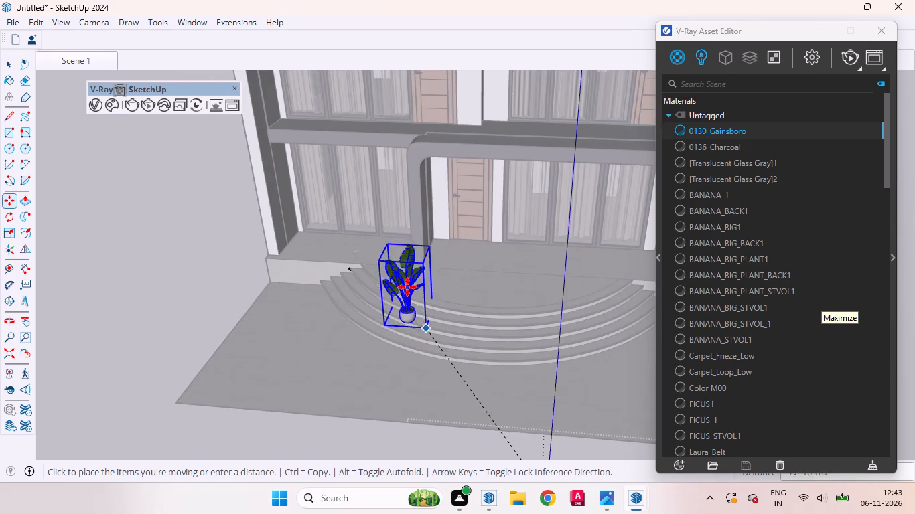
scroll(361, 245, up, 2)
scroll(360, 246, down, 1)
scroll(360, 246, up, 5)
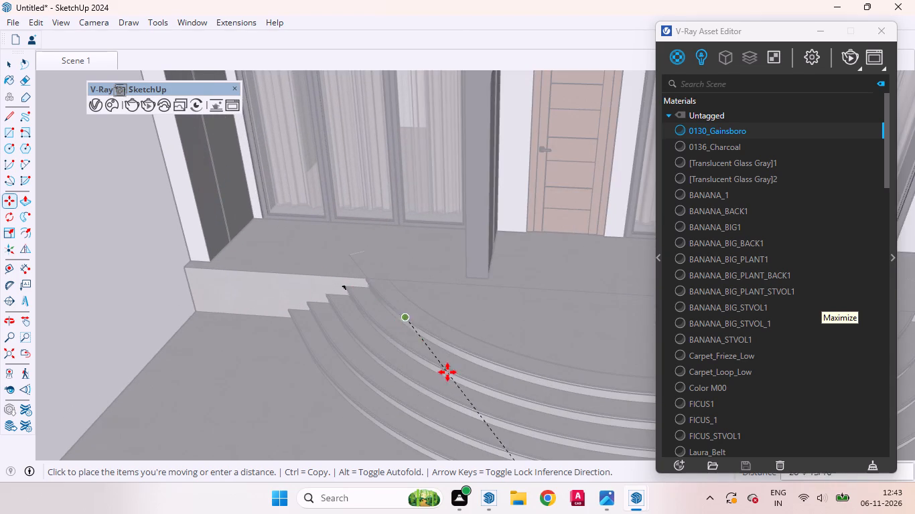
scroll(447, 372, down, 3)
scroll(295, 449, down, 6)
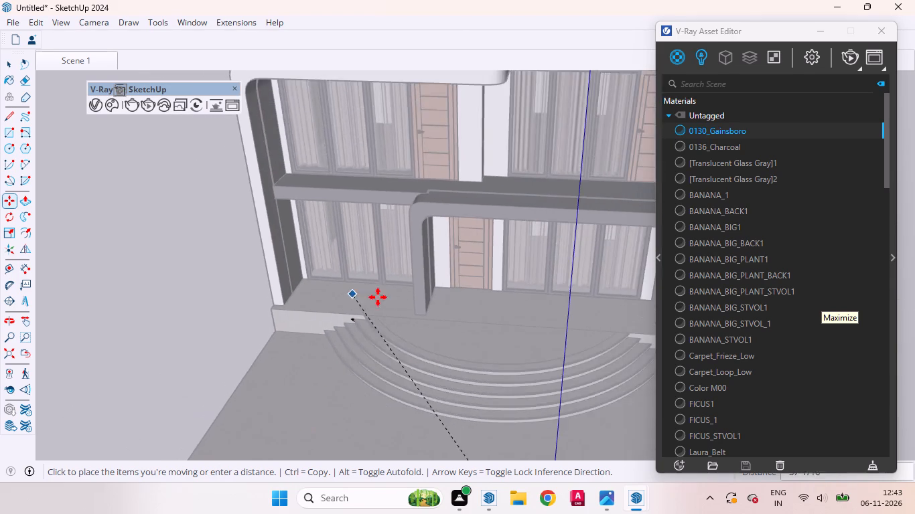
scroll(378, 297, down, 8)
scroll(362, 307, up, 9)
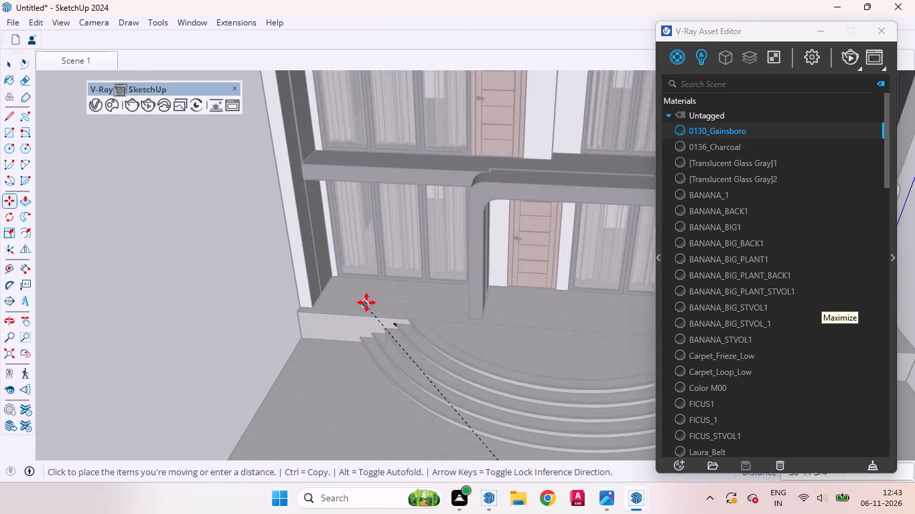
scroll(360, 391, down, 9)
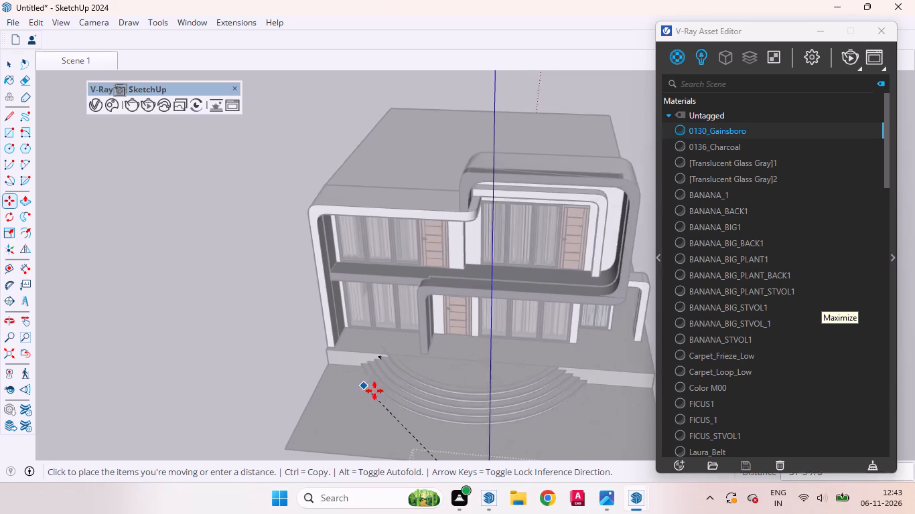
scroll(475, 352, down, 5)
scroll(429, 377, up, 1)
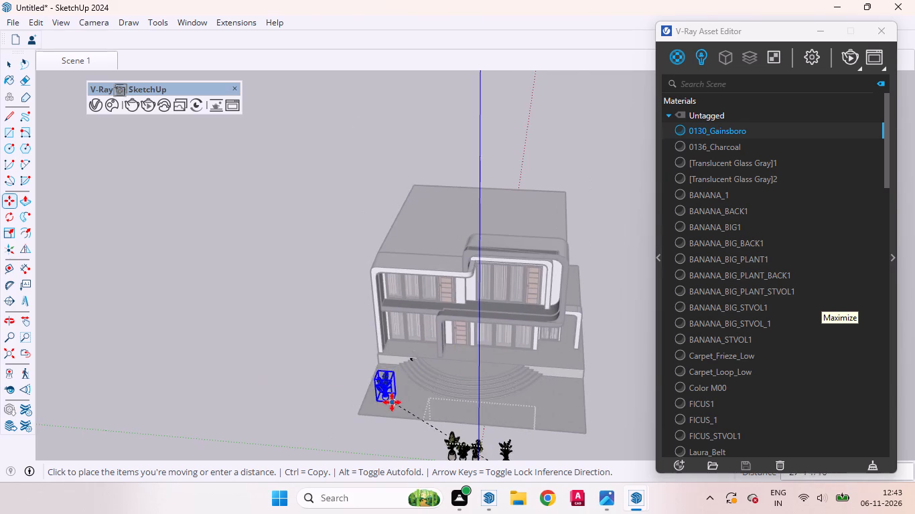
scroll(397, 392, up, 4)
click(397, 392)
Raise the big-leaf banana plant from the paving up to the porch floor beside the curved steps.
scroll(405, 403, up, 9)
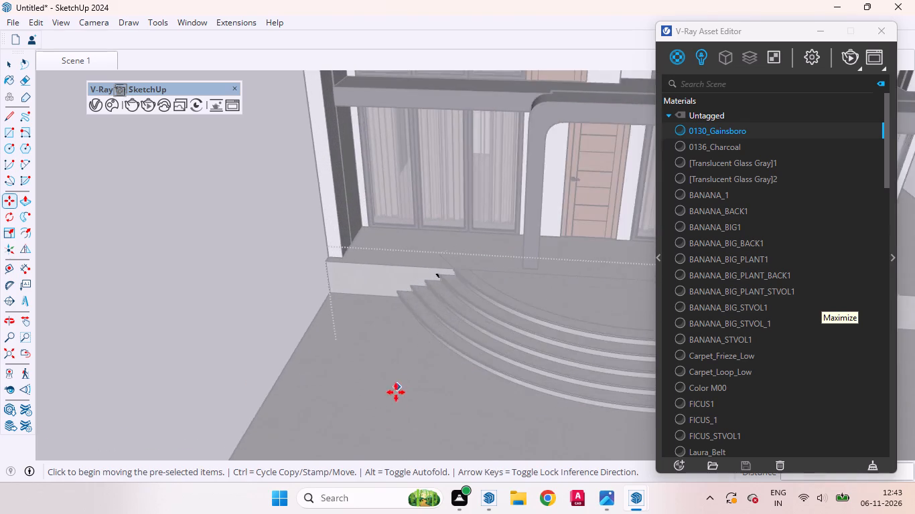
scroll(395, 412, down, 17)
middle_drag(429, 392, 286, 334)
scroll(286, 333, up, 20)
scroll(404, 379, down, 4)
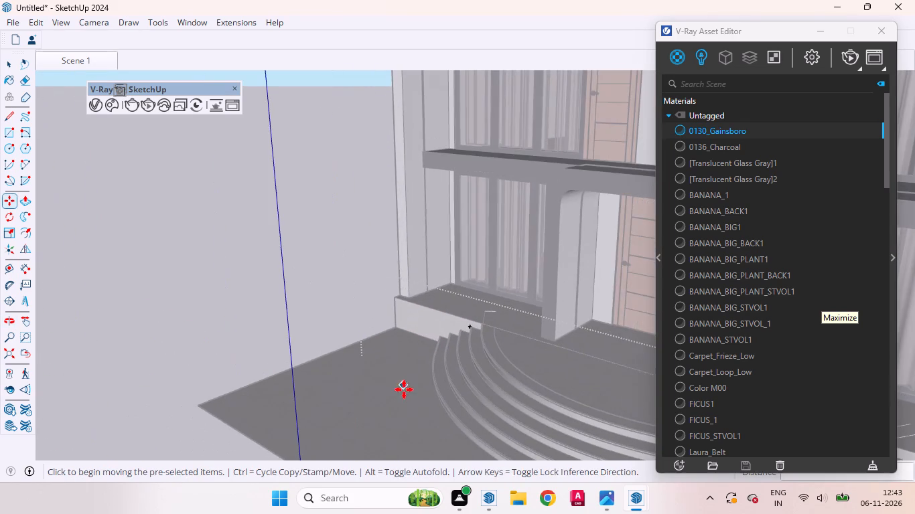
scroll(397, 397, down, 4)
middle_drag(376, 431, 559, 425)
scroll(465, 293, down, 6)
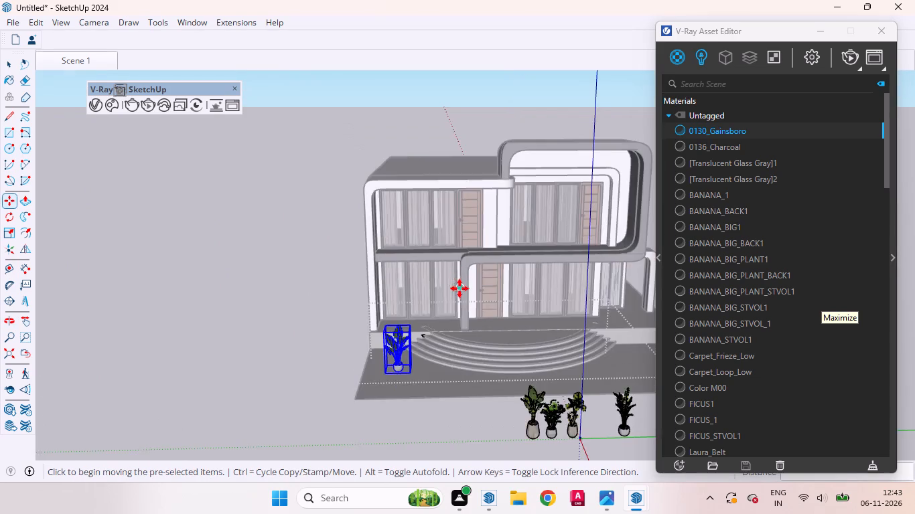
scroll(460, 288, down, 1)
scroll(450, 325, up, 4)
middle_drag(406, 382, 468, 379)
scroll(468, 379, up, 1)
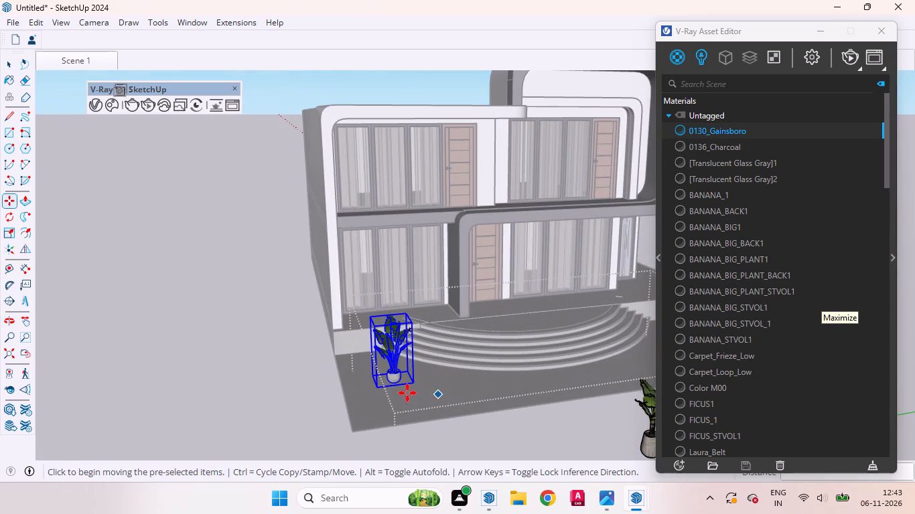
click(374, 391)
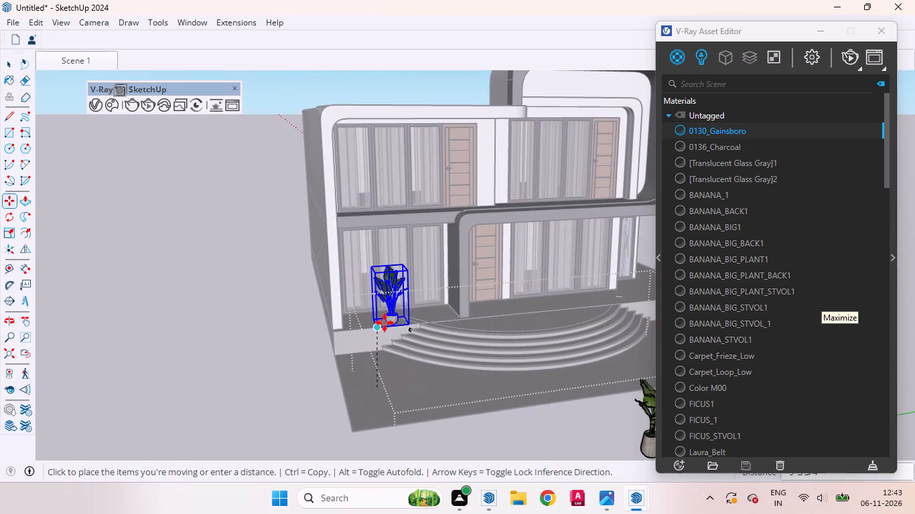
click(384, 322)
Move the big-leaf banana plant across the porch floor into the back corner between the side wall and the glass panels.
scroll(413, 314, up, 11)
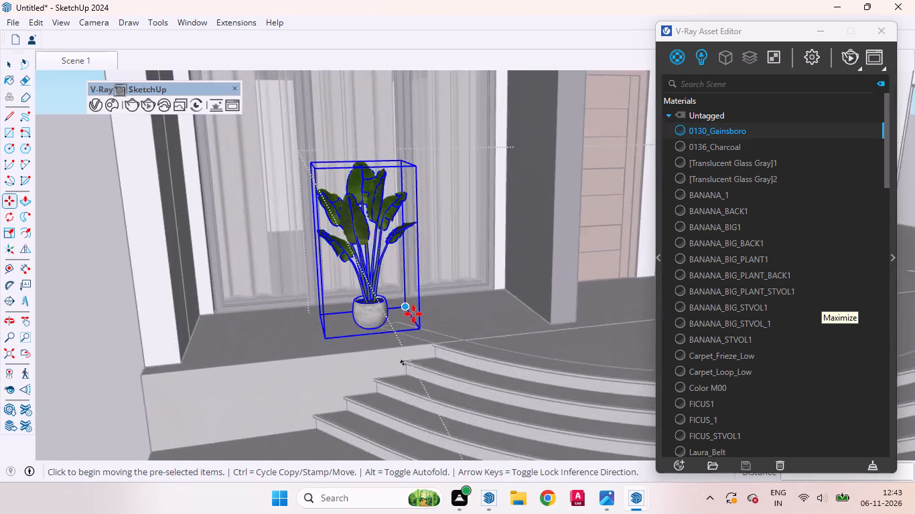
scroll(413, 314, up, 5)
middle_drag(419, 335, 441, 442)
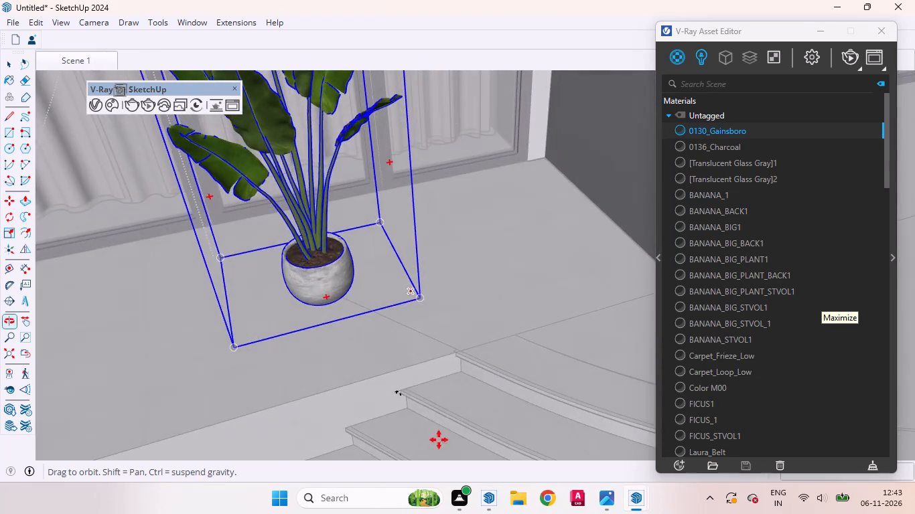
scroll(330, 392, down, 10)
middle_drag(354, 369, 168, 326)
scroll(340, 316, up, 4)
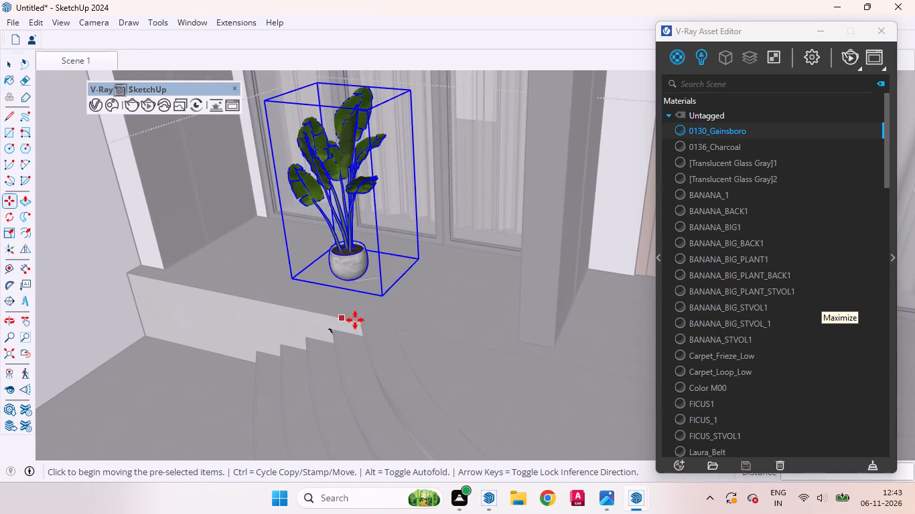
click(386, 296)
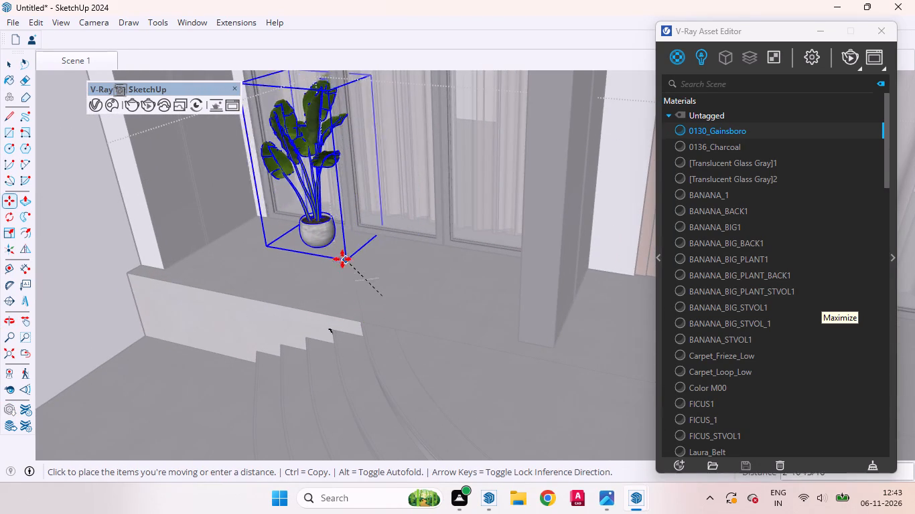
click(296, 256)
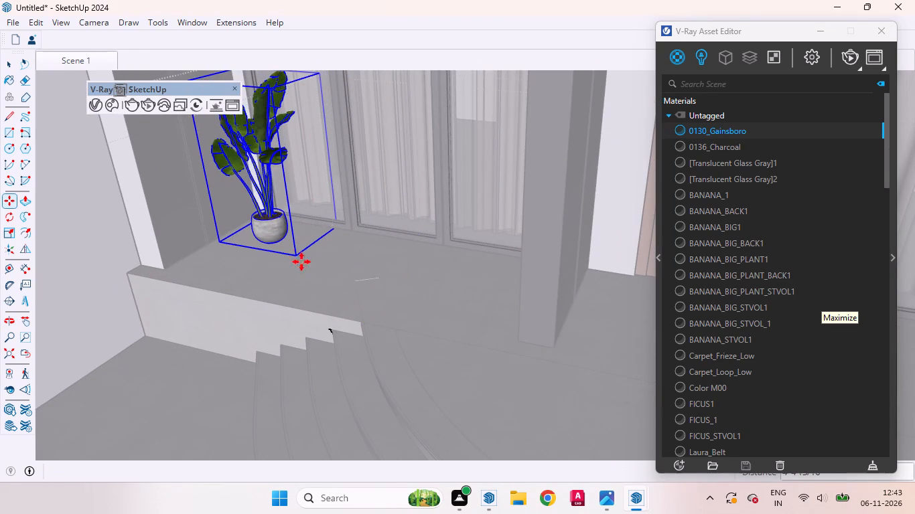
scroll(352, 276, down, 10)
drag(185, 240, 180, 252)
key(space)
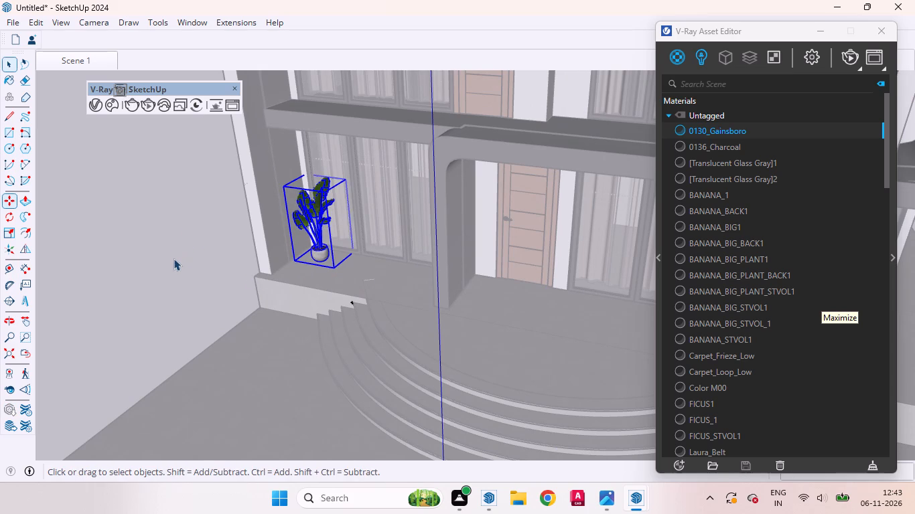
click(171, 264)
Rotate the big-leaf banana plant about 21 degrees on the porch floor plane.
scroll(267, 199, up, 10)
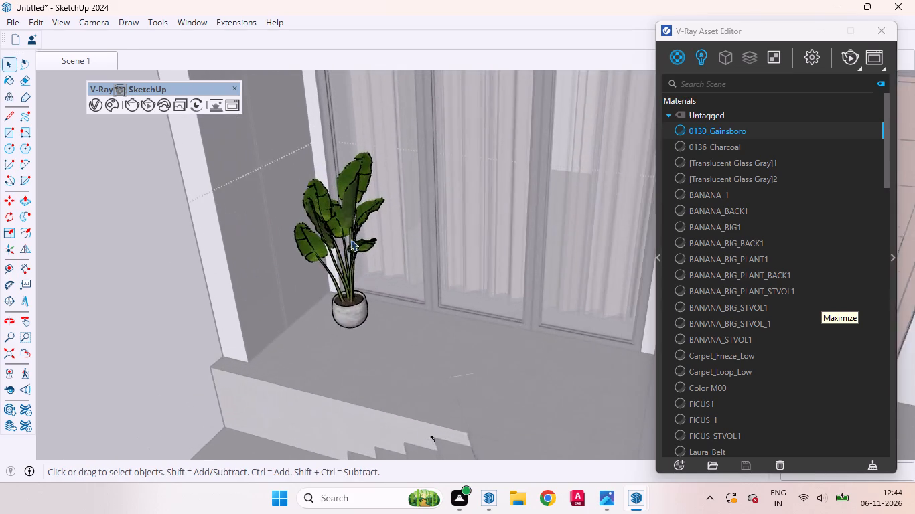
middle_drag(358, 246, 308, 295)
scroll(333, 240, down, 10)
scroll(359, 248, up, 3)
middle_drag(361, 251, 397, 228)
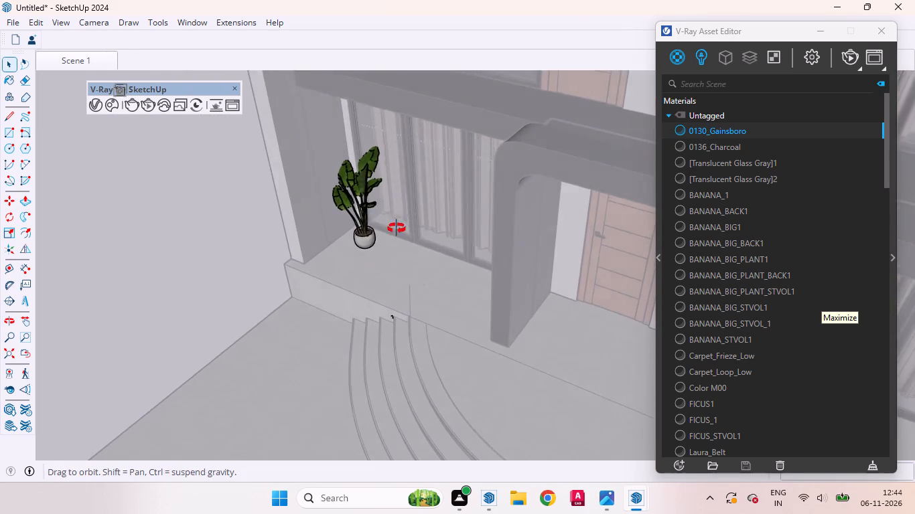
middle_drag(397, 228, 425, 205)
scroll(344, 246, up, 6)
click(336, 246)
scroll(360, 209, down, 9)
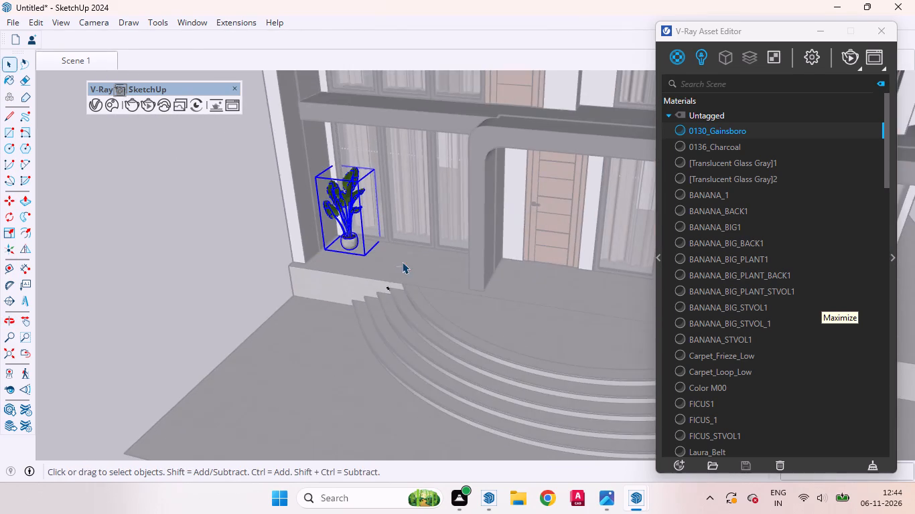
middle_drag(402, 262, 305, 256)
scroll(397, 240, up, 8)
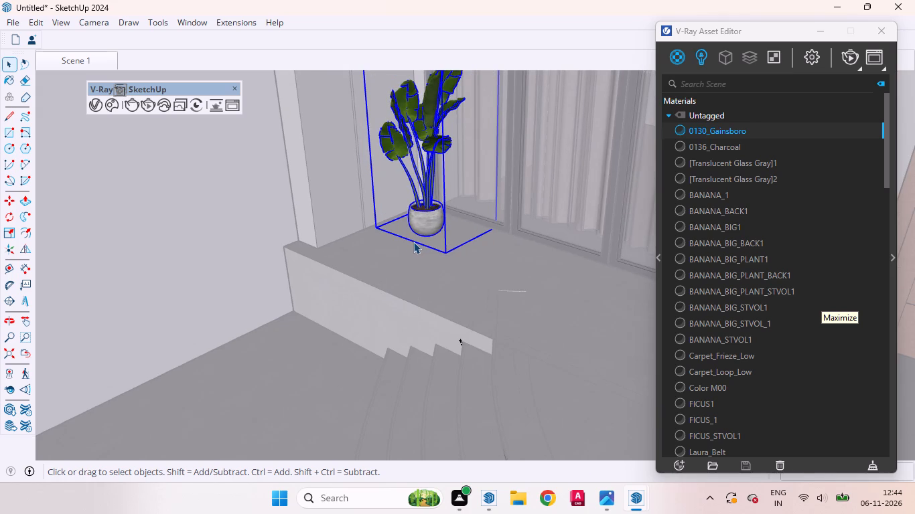
key(q)
scroll(433, 262, up, 6)
click(368, 260)
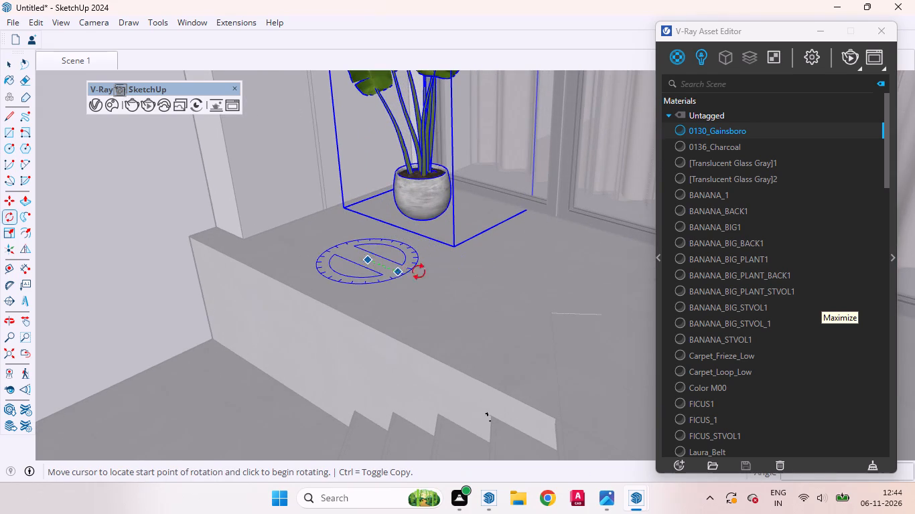
click(441, 275)
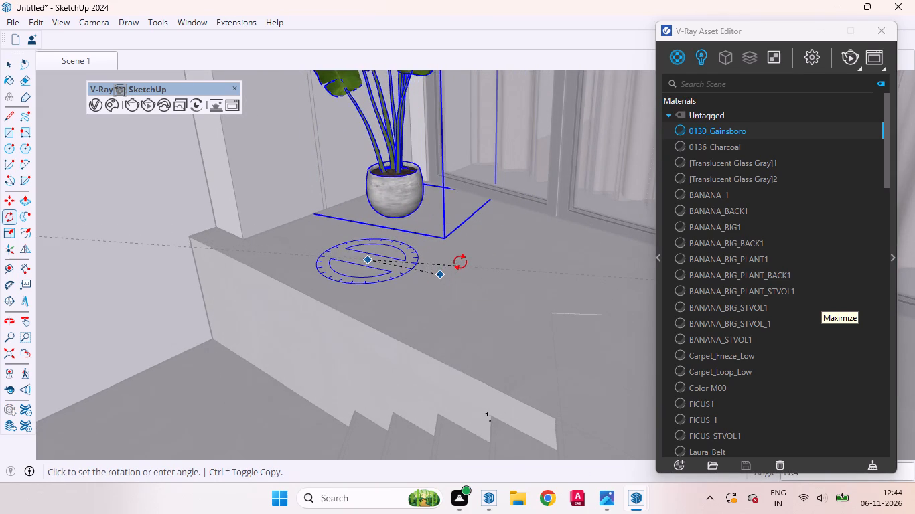
click(462, 262)
key(space)
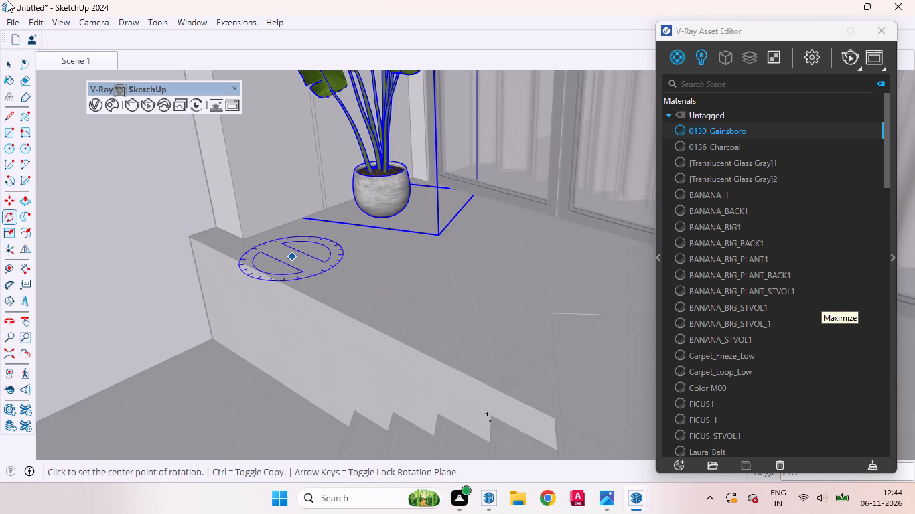
click(10, 66)
scroll(263, 248, down, 11)
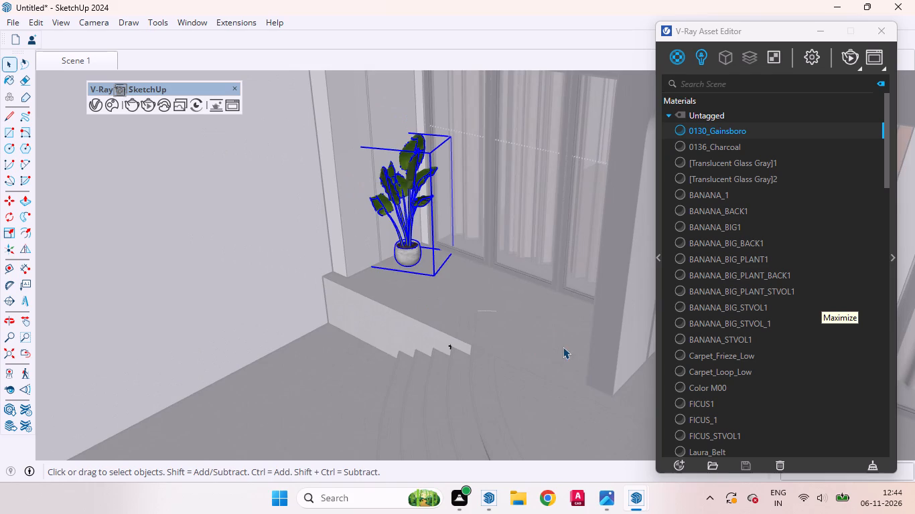
middle_drag(549, 280, 669, 260)
scroll(271, 252, down, 4)
middle_drag(482, 281, 462, 298)
scroll(461, 298, up, 1)
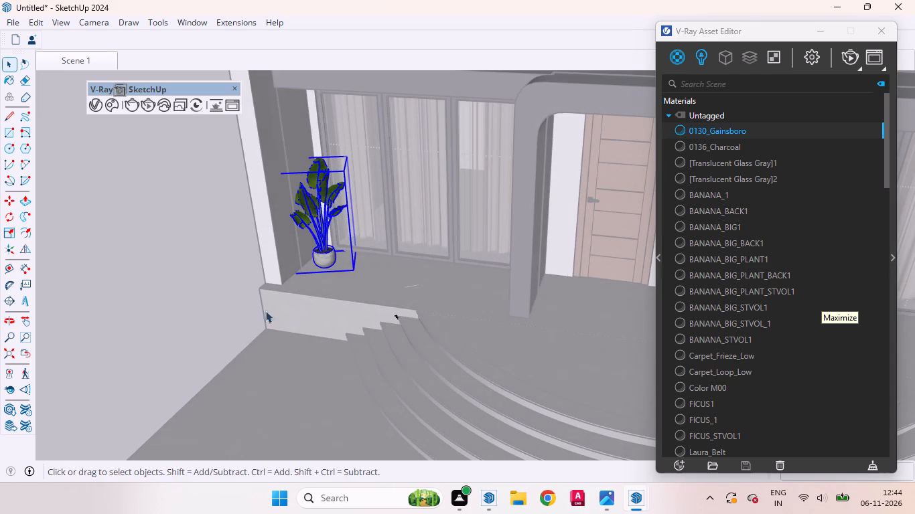
click(178, 254)
Shift the big-leaf banana plant slightly out of the porch corner, away from the side wall and glass panels.
scroll(544, 201, up, 5)
scroll(350, 230, down, 9)
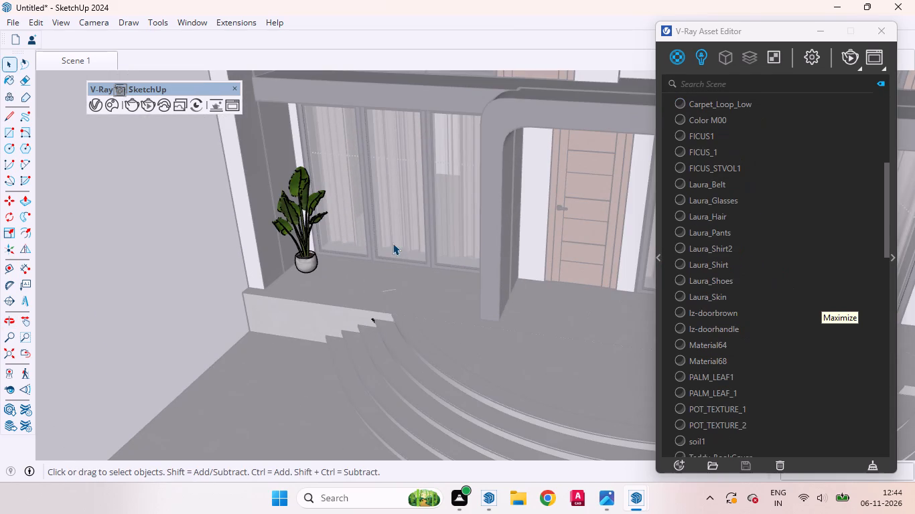
middle_drag(393, 242, 287, 301)
scroll(500, 135, down, 4)
scroll(430, 155, up, 11)
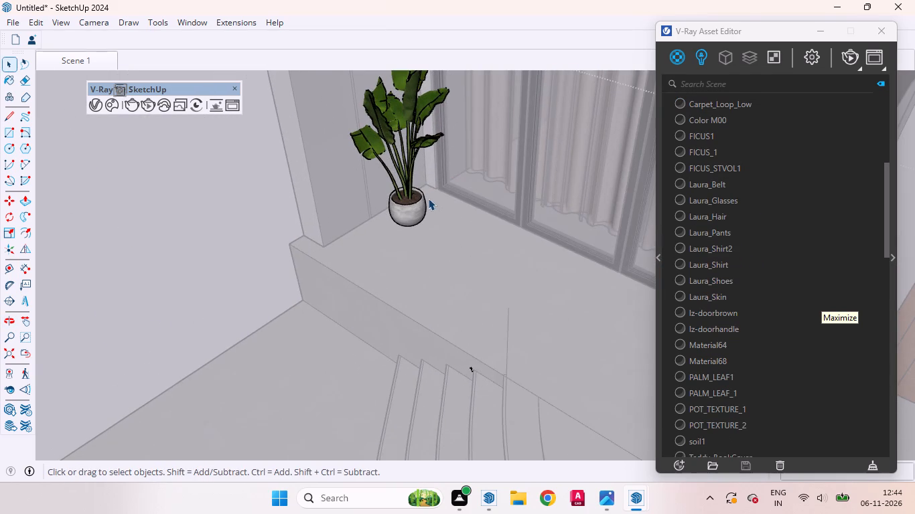
click(417, 195)
key(m)
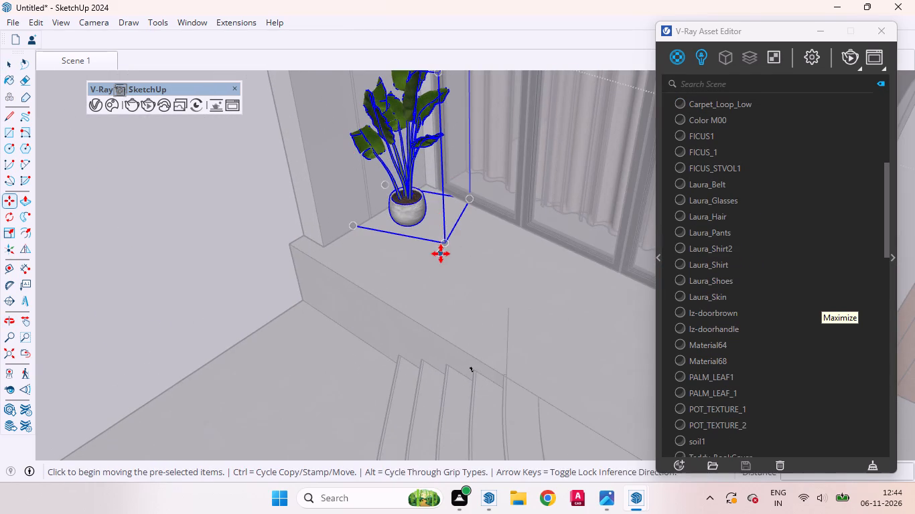
click(442, 254)
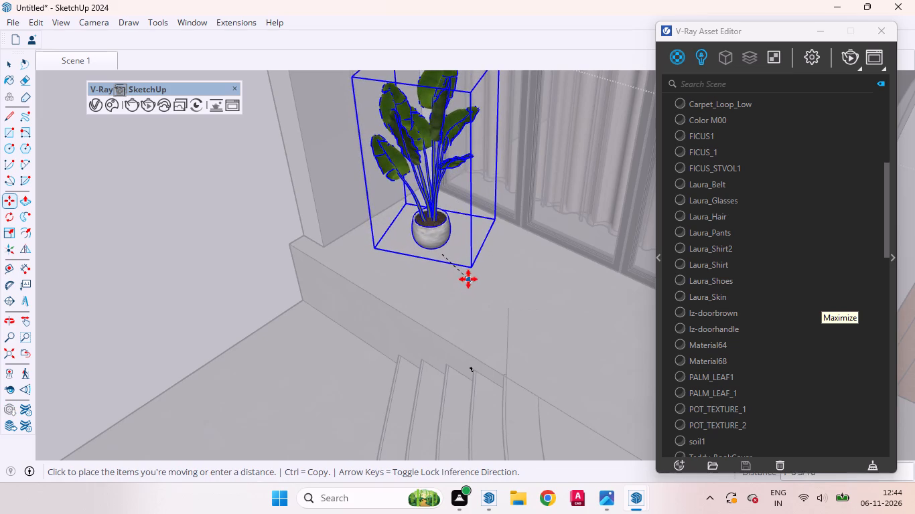
click(465, 276)
key(space)
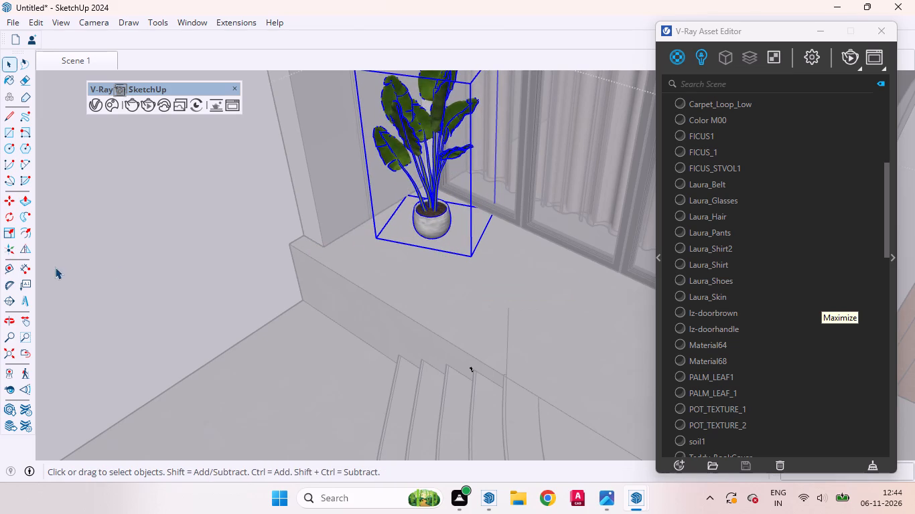
click(55, 267)
Examine the banana plant's placement on the porch against the house front and the remaining potted plants.
scroll(358, 326, down, 4)
middle_drag(347, 333, 541, 172)
scroll(336, 292, down, 2)
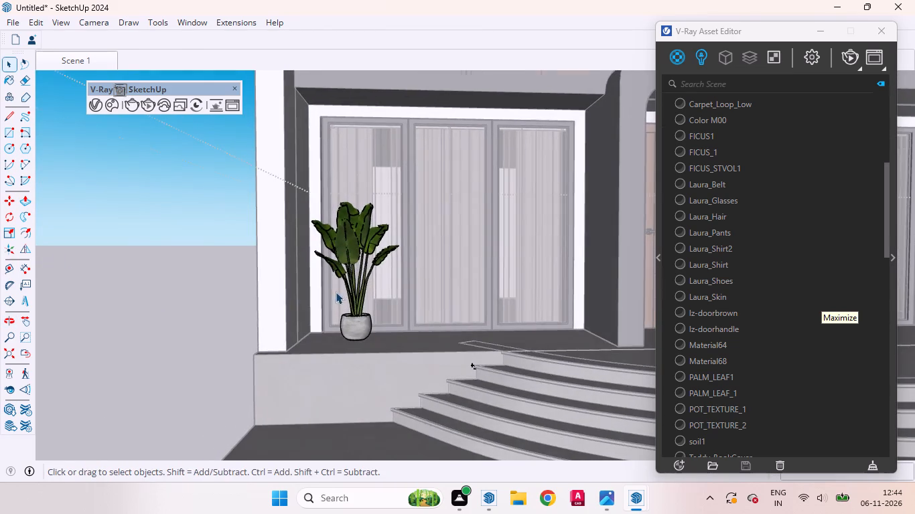
scroll(336, 292, down, 2)
middle_drag(365, 280, 289, 329)
scroll(325, 282, down, 5)
scroll(343, 265, up, 1)
scroll(344, 265, down, 3)
scroll(275, 276, down, 5)
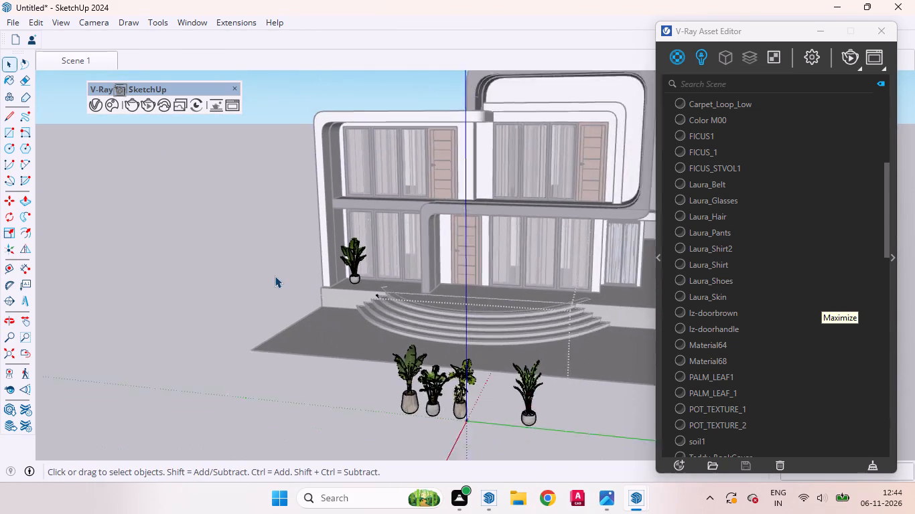
scroll(490, 219, up, 5)
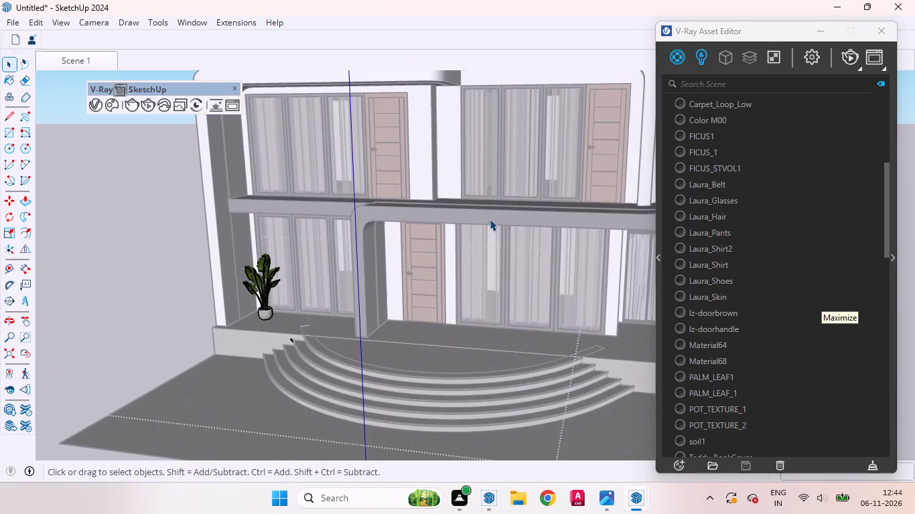
middle_drag(449, 238, 561, 355)
scroll(459, 189, down, 9)
middle_drag(496, 339, 445, 269)
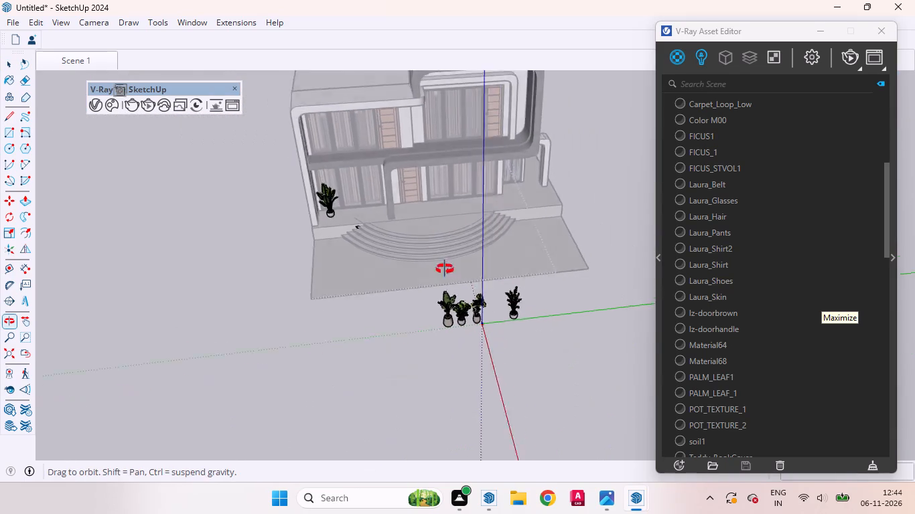
middle_drag(445, 269, 446, 198)
Move the small fan palm in the light round pot from the row onto the porch floor before the glass panels beyond the door.
scroll(453, 278, up, 15)
middle_drag(445, 250, 407, 355)
scroll(400, 233, down, 5)
scroll(284, 365, up, 4)
scroll(291, 363, down, 1)
scroll(291, 362, up, 1)
scroll(377, 322, up, 3)
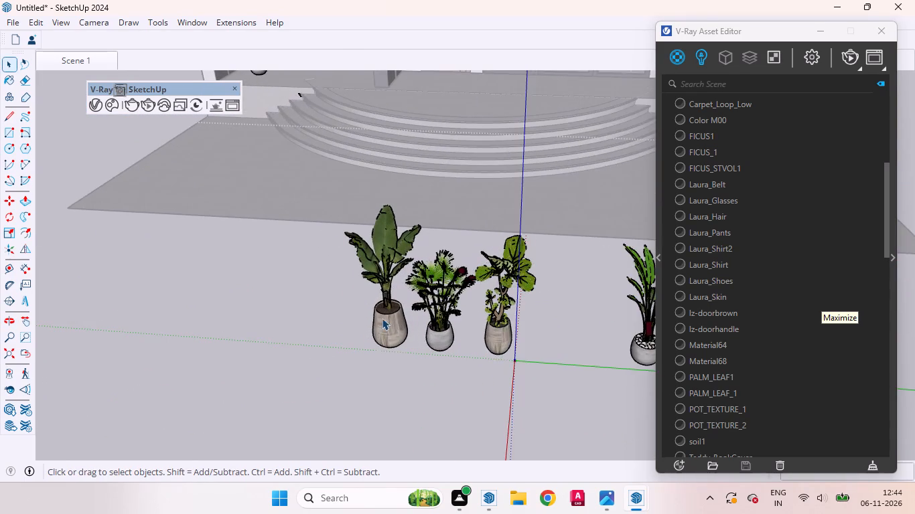
scroll(379, 318, down, 4)
scroll(408, 319, up, 17)
click(453, 350)
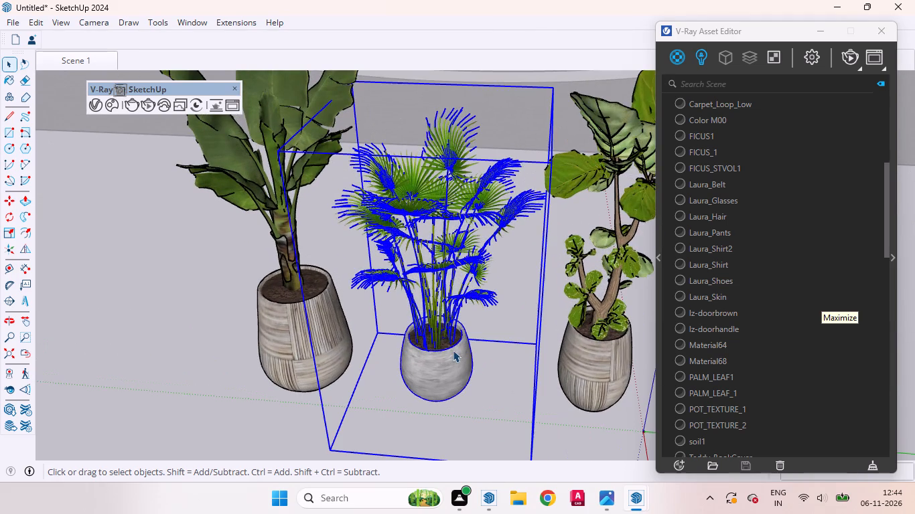
key(m)
scroll(423, 241, down, 5)
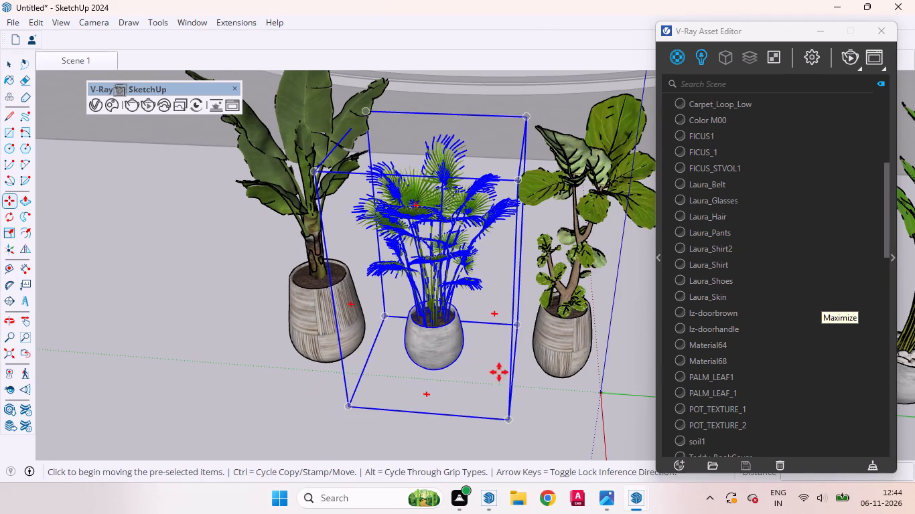
click(508, 418)
scroll(498, 301, down, 7)
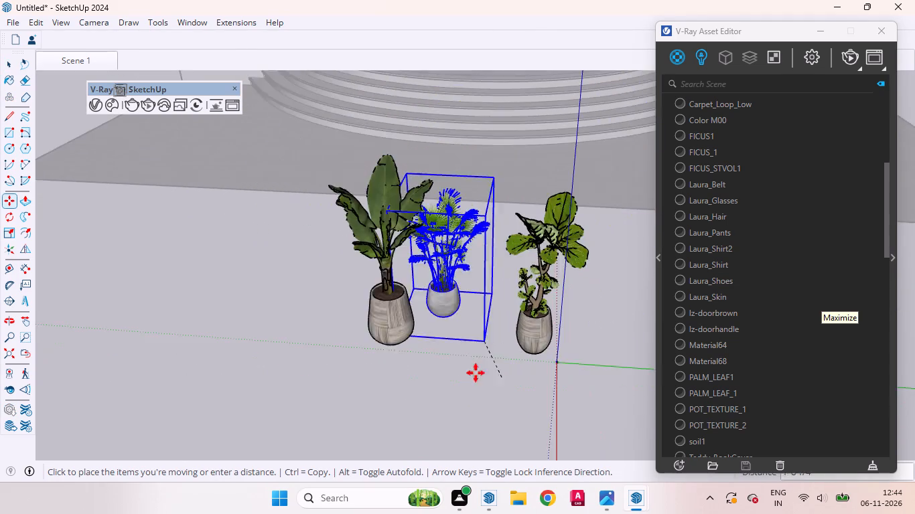
scroll(476, 373, down, 13)
scroll(547, 206, up, 10)
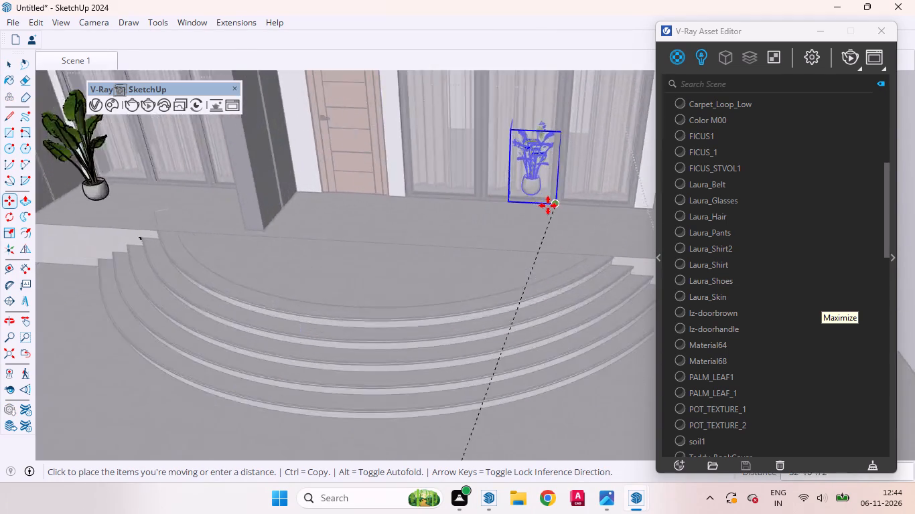
scroll(548, 205, up, 3)
scroll(520, 220, down, 16)
scroll(458, 239, up, 8)
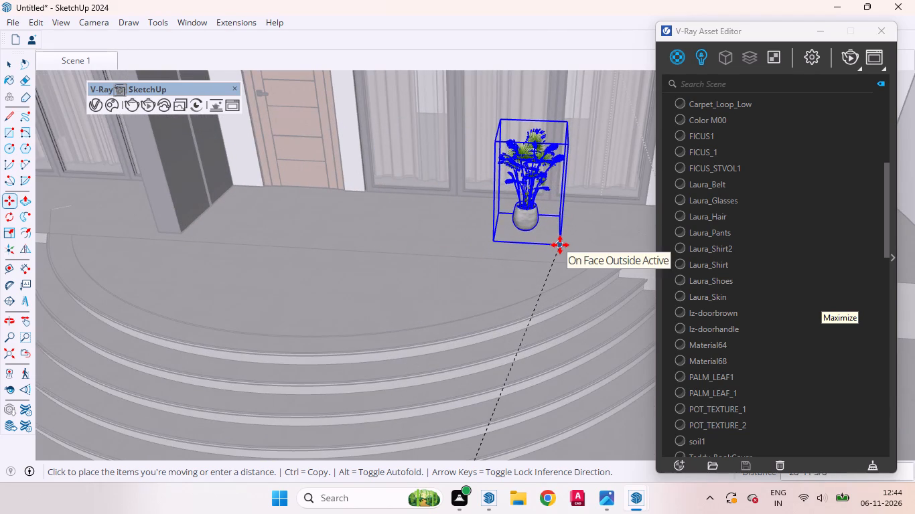
click(560, 245)
Nudge the fan palm across the porch floor closer to the glass panels near the far end of the curved steps.
middle_drag(563, 260, 382, 209)
scroll(362, 199, down, 9)
middle_drag(431, 240, 362, 252)
scroll(520, 258, up, 13)
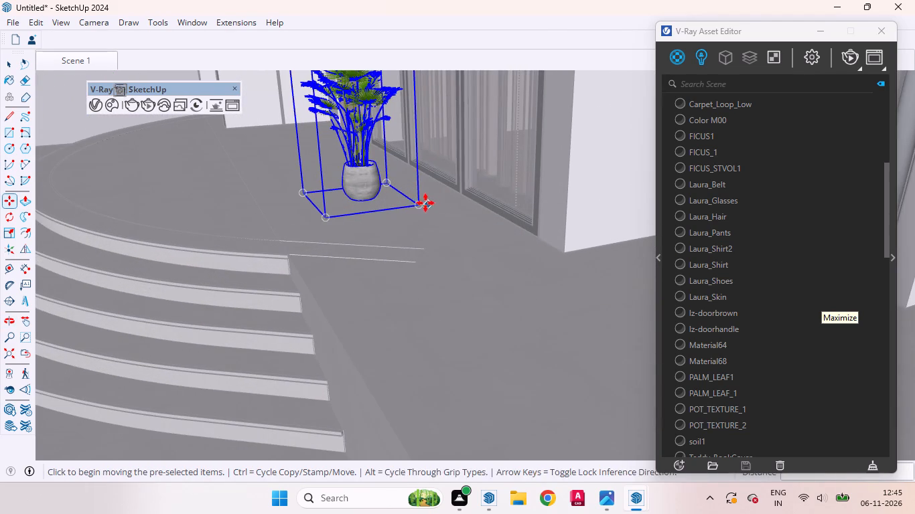
click(422, 203)
click(449, 200)
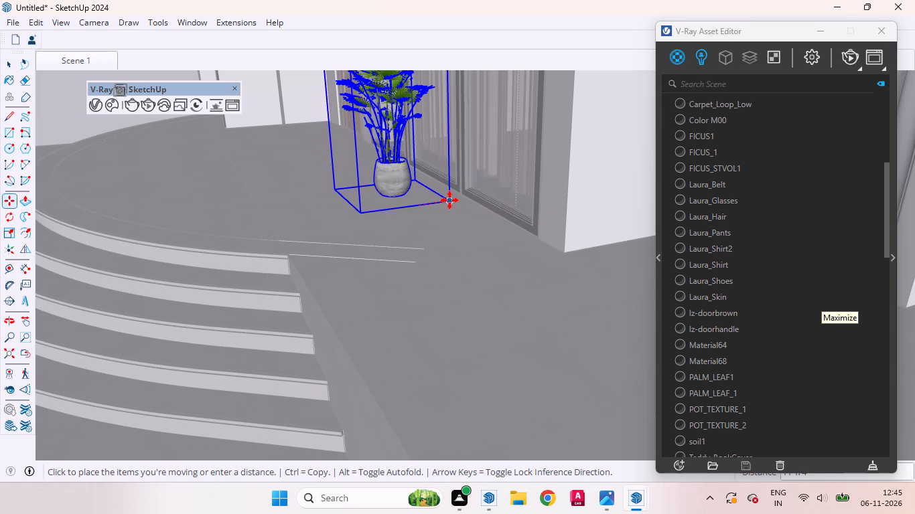
key(space)
scroll(309, 210, down, 2)
scroll(353, 230, up, 1)
scroll(360, 233, down, 8)
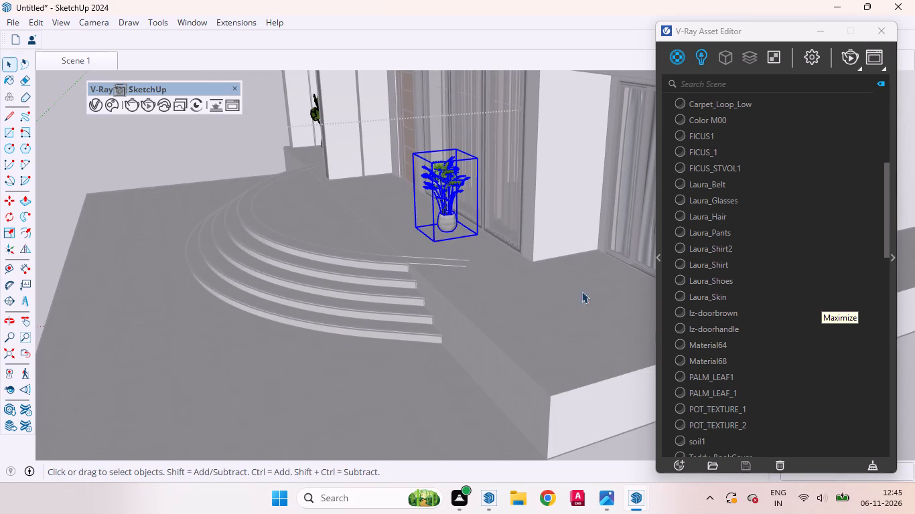
click(145, 155)
middle_drag(171, 194, 547, 197)
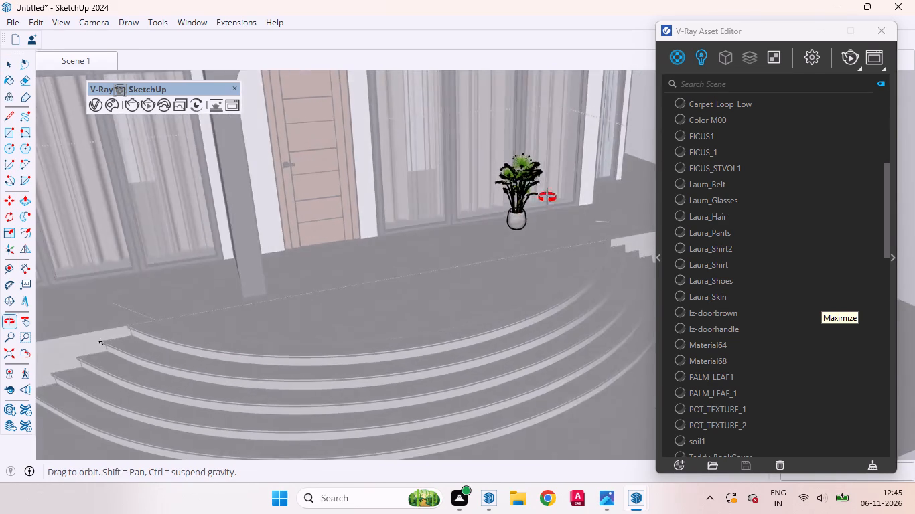
middle_drag(547, 197, 468, 207)
scroll(497, 282, down, 7)
middle_drag(506, 265, 455, 205)
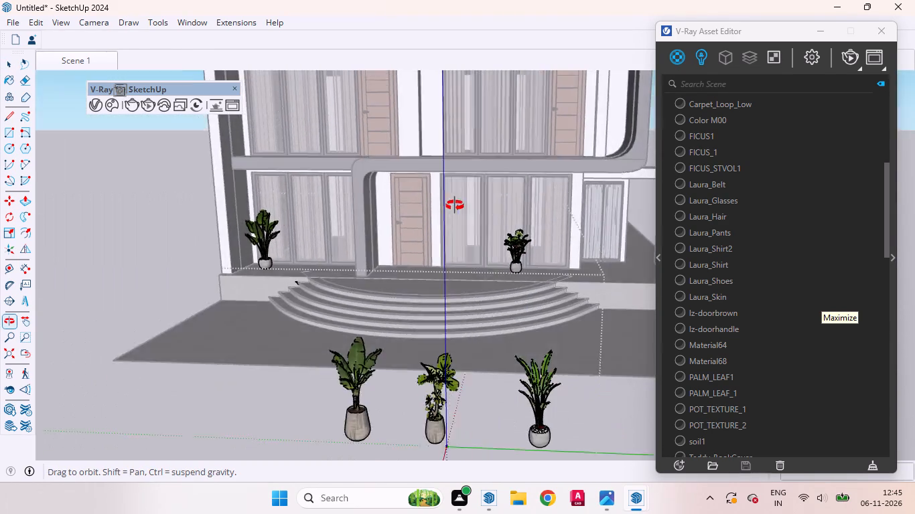
Scale up the fan palm in the light round pot on the porch uniformly from its upper corner.
middle_drag(455, 205, 476, 278)
scroll(490, 262, up, 8)
click(519, 219)
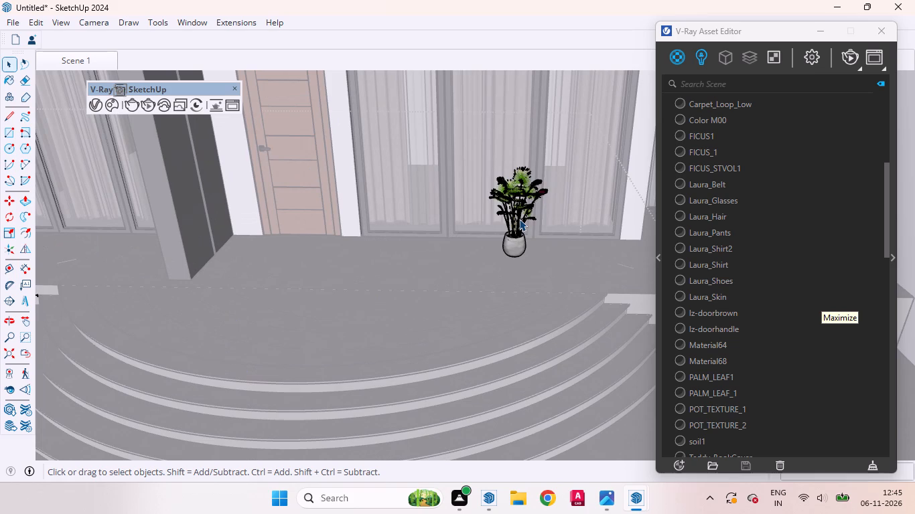
key(s)
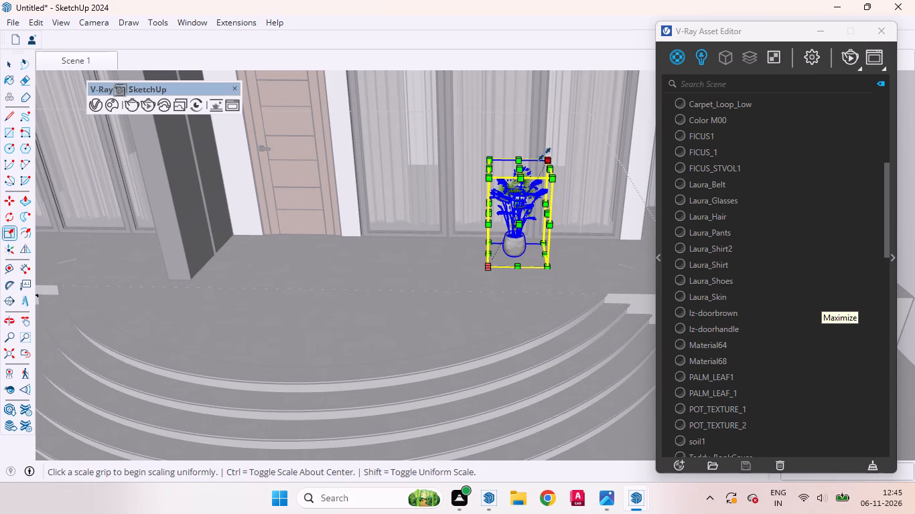
drag(545, 154, 561, 122)
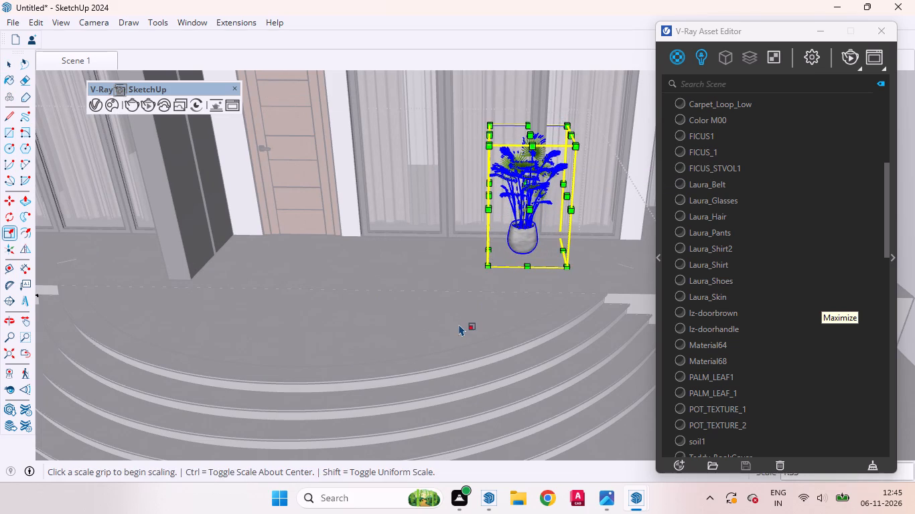
key(space)
click(459, 322)
Copy the banana plant from the porch corner onto the upper-floor balcony, beside the wall next to the glass panels, and leave the plant group.
scroll(420, 210, down, 5)
middle_drag(428, 238, 425, 157)
scroll(425, 157, up, 1)
scroll(455, 193, down, 7)
scroll(463, 315, up, 5)
scroll(377, 322, up, 2)
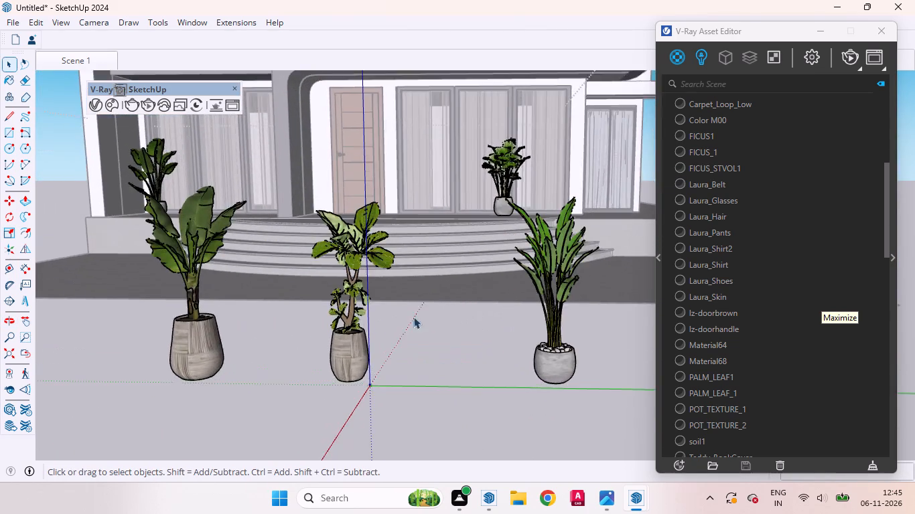
scroll(439, 322, down, 4)
scroll(230, 213, up, 4)
click(200, 213)
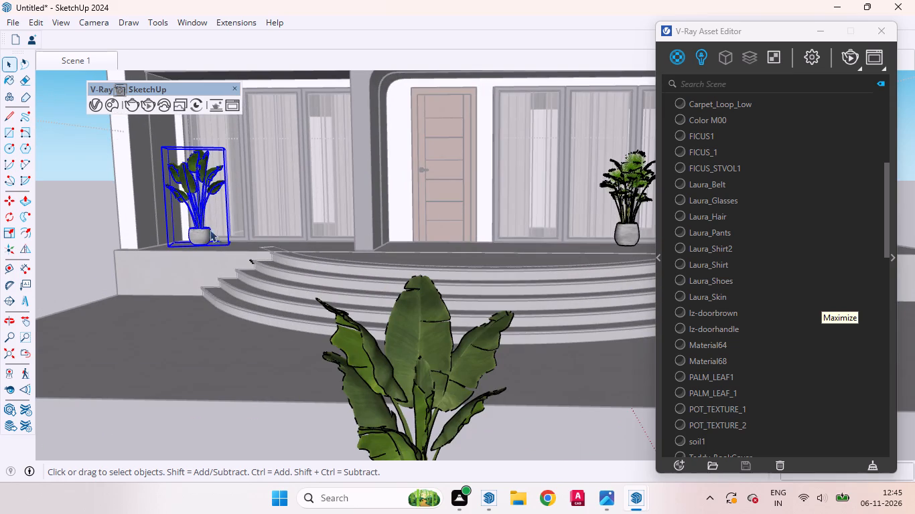
key(m)
middle_drag(213, 254, 218, 263)
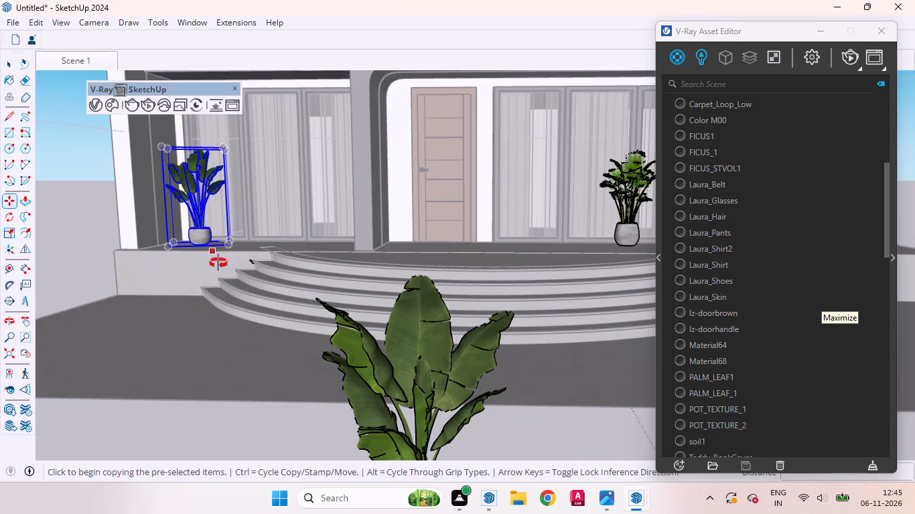
middle_drag(218, 263, 244, 369)
scroll(244, 369, up, 1)
scroll(184, 197, up, 4)
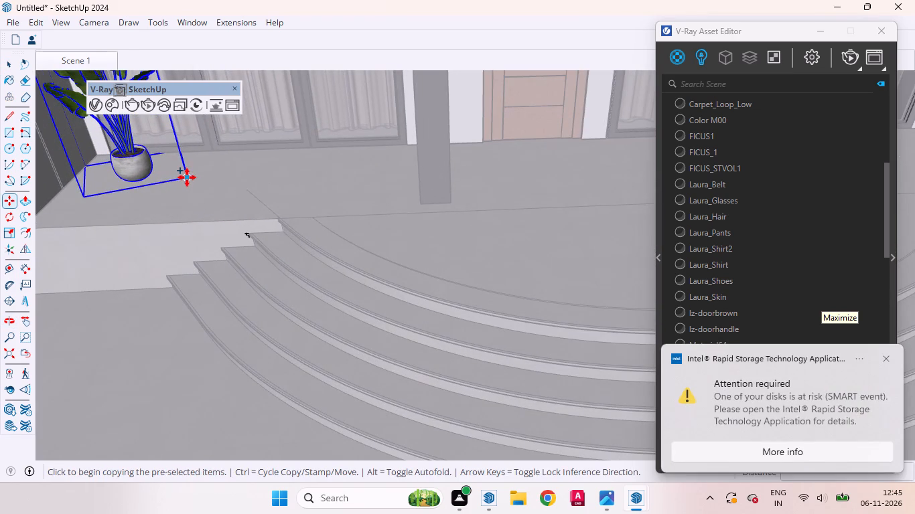
click(187, 177)
scroll(192, 278, down, 20)
scroll(192, 278, down, 1)
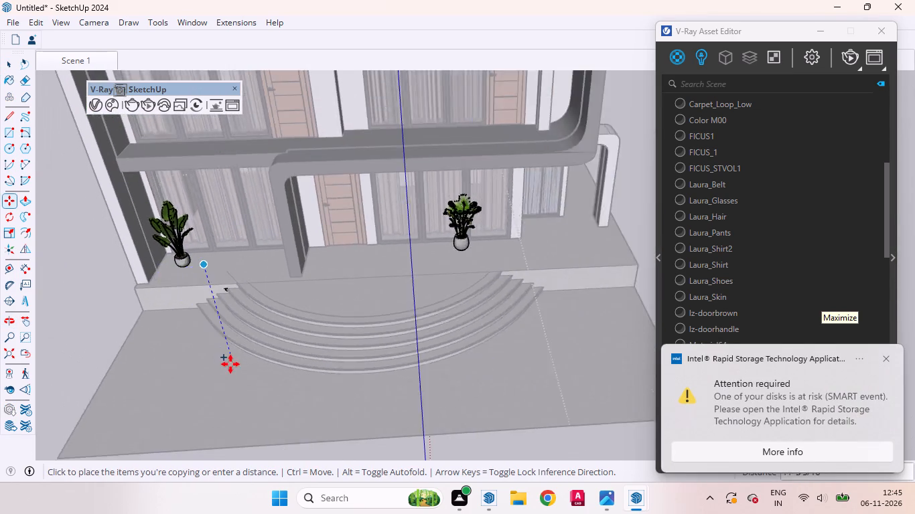
scroll(230, 364, down, 9)
scroll(415, 224, up, 9)
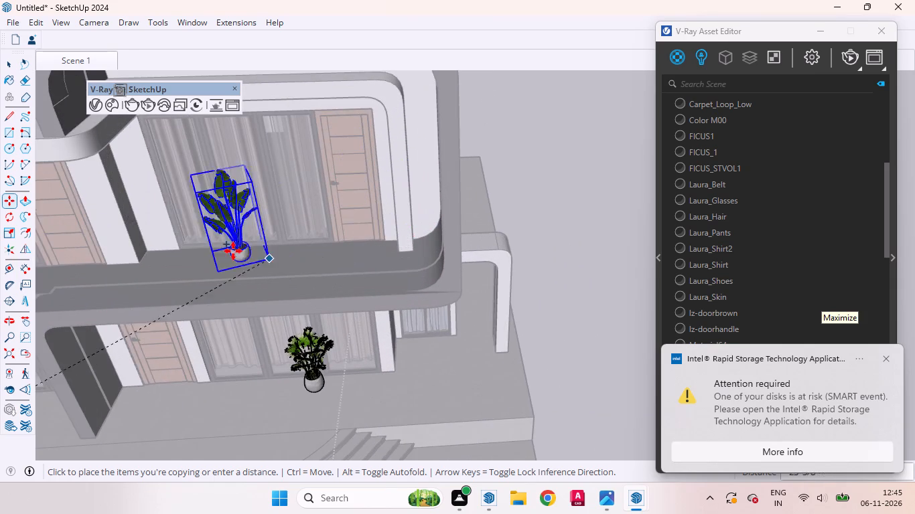
scroll(205, 248, up, 3)
scroll(202, 251, down, 1)
scroll(202, 251, up, 5)
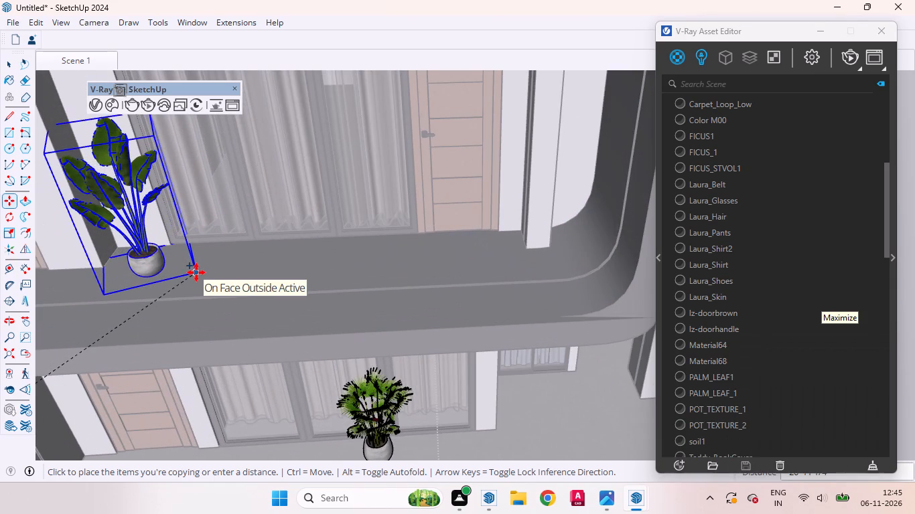
click(196, 272)
scroll(313, 264, down, 15)
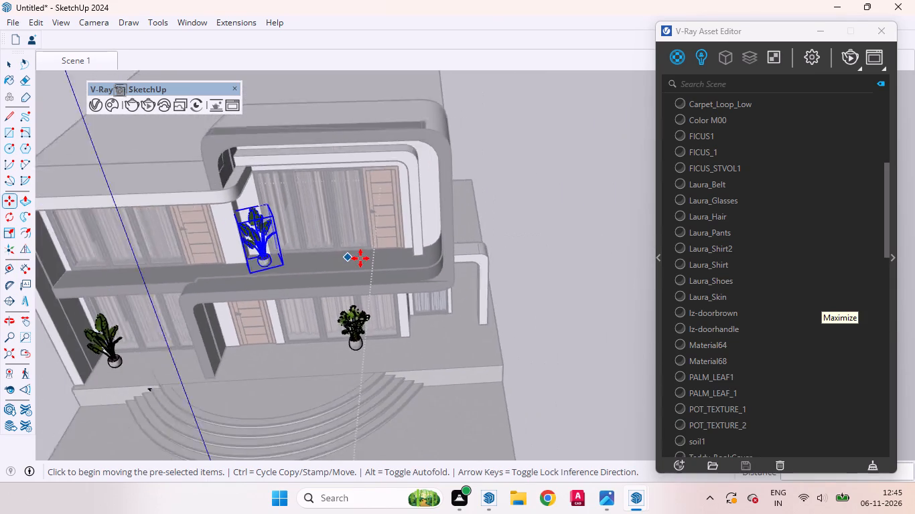
scroll(360, 258, down, 5)
middle_drag(348, 270, 393, 176)
scroll(397, 174, up, 1)
key(space)
click(515, 266)
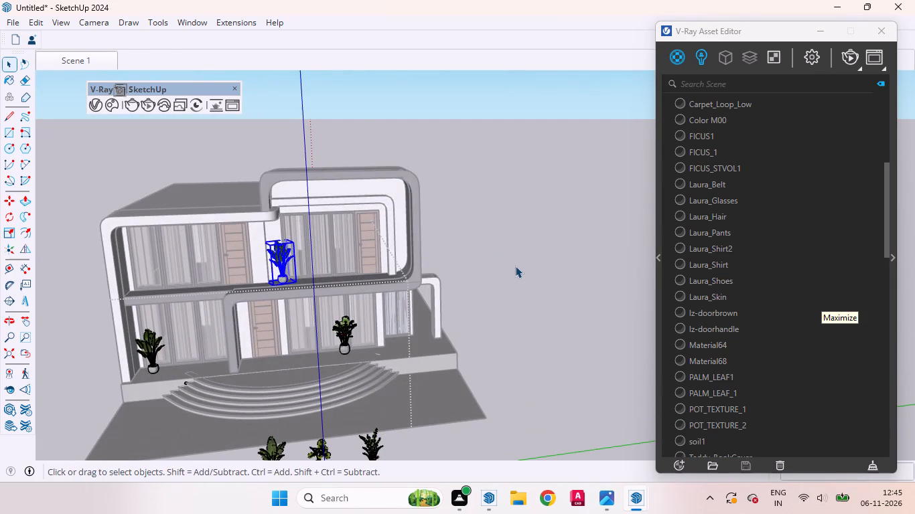
scroll(294, 250, up, 9)
scroll(427, 134, down, 6)
double_click(572, 209)
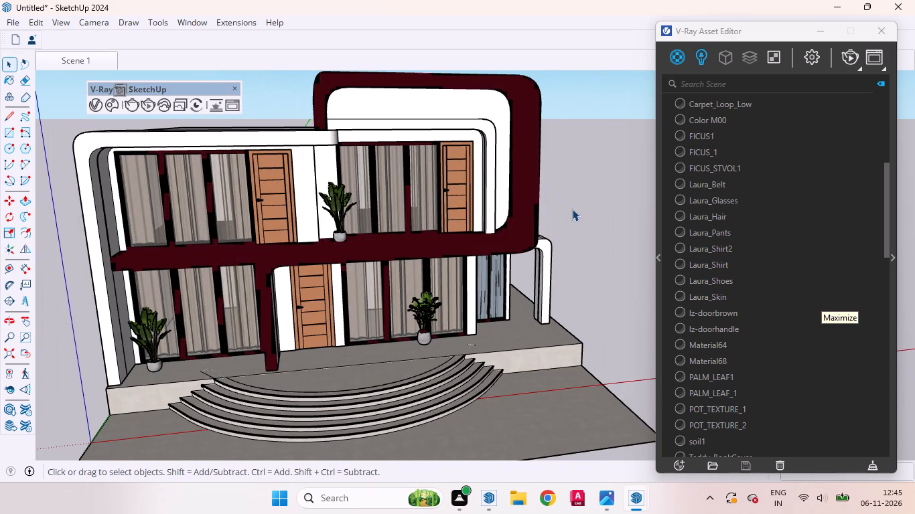
Examine how the copied banana plant's pot sits on the balcony, up close and from the saved Scene 1 view.
scroll(579, 158, down, 5)
middle_drag(447, 228, 562, 426)
scroll(468, 250, up, 3)
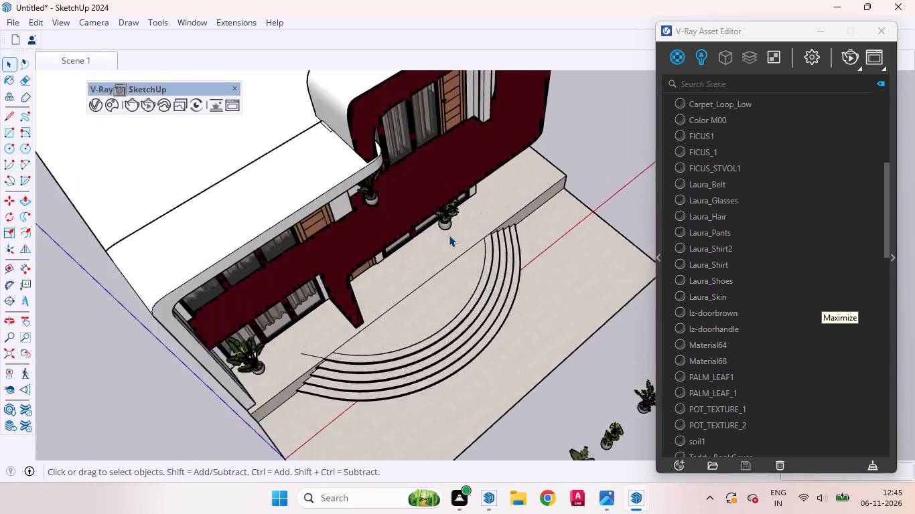
scroll(449, 235, up, 13)
click(66, 60)
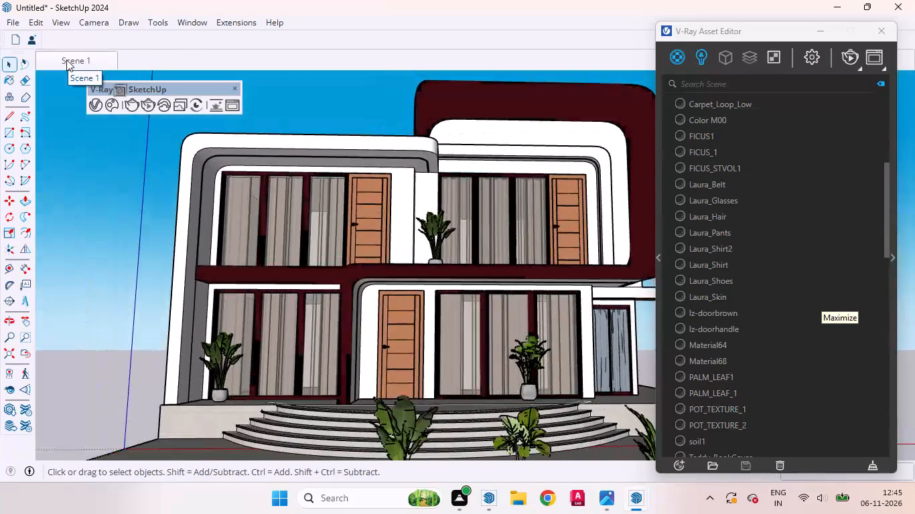
scroll(532, 139, up, 20)
scroll(532, 139, up, 4)
scroll(335, 121, down, 1)
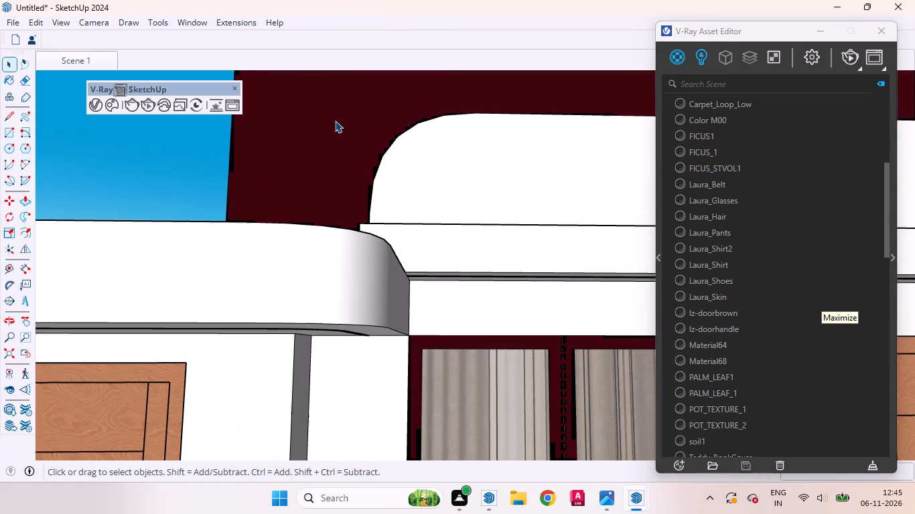
scroll(346, 211, down, 5)
middle_drag(358, 176, 294, 291)
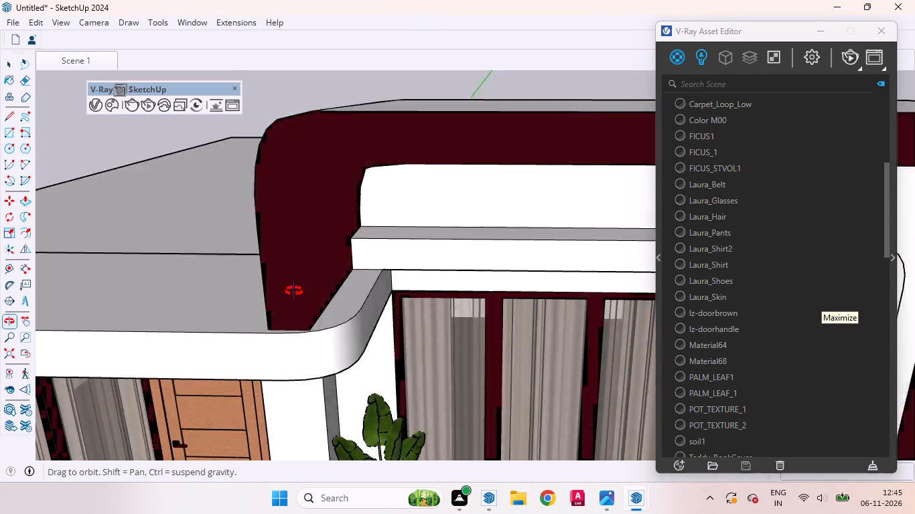
middle_drag(294, 291, 192, 282)
scroll(230, 272, up, 1)
scroll(297, 256, down, 18)
middle_drag(303, 339, 365, 367)
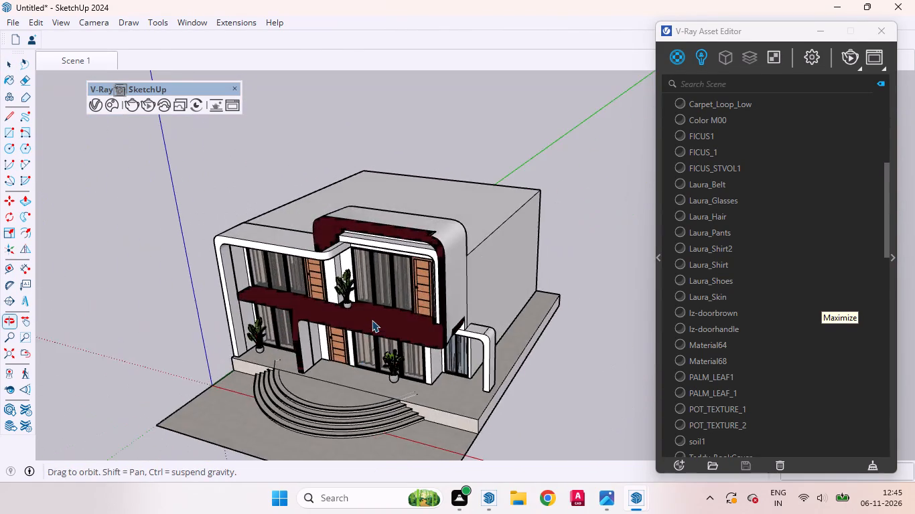
scroll(368, 317, up, 20)
scroll(368, 317, up, 7)
middle_drag(225, 314, 367, 218)
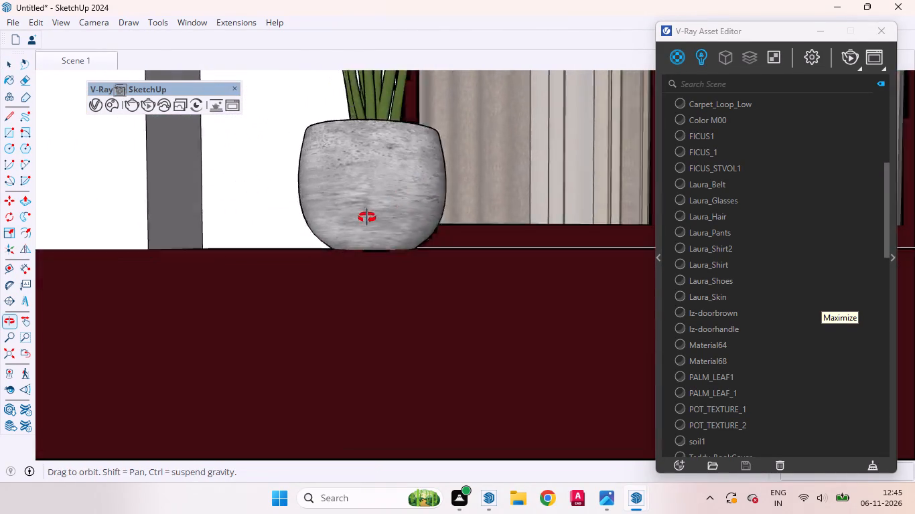
middle_drag(367, 218, 339, 246)
scroll(360, 254, up, 10)
middle_drag(354, 341, 339, 294)
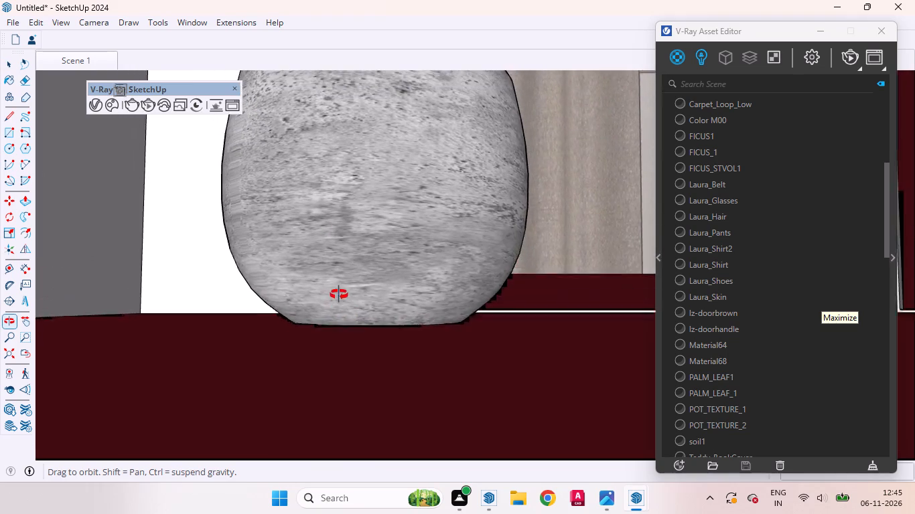
middle_drag(339, 294, 370, 292)
scroll(371, 280, down, 14)
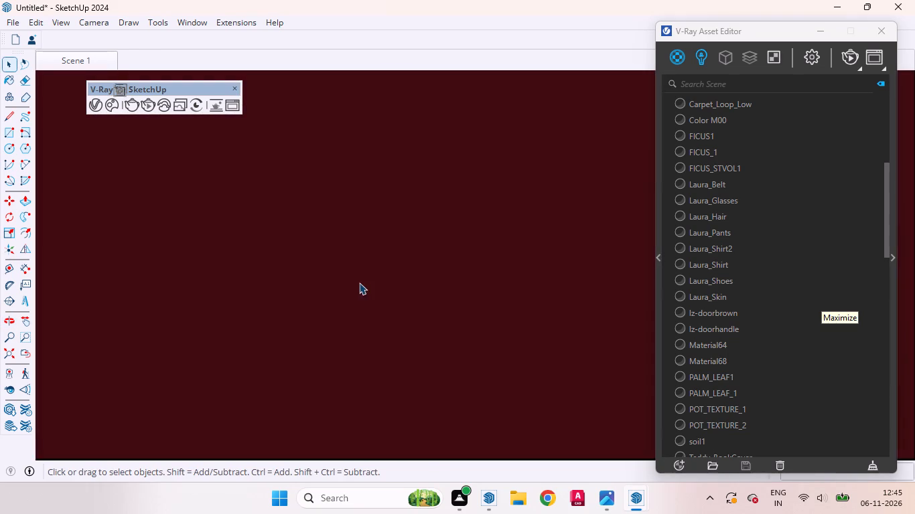
scroll(359, 282, down, 12)
scroll(345, 286, up, 1)
scroll(345, 287, down, 14)
scroll(338, 283, up, 1)
scroll(338, 282, down, 2)
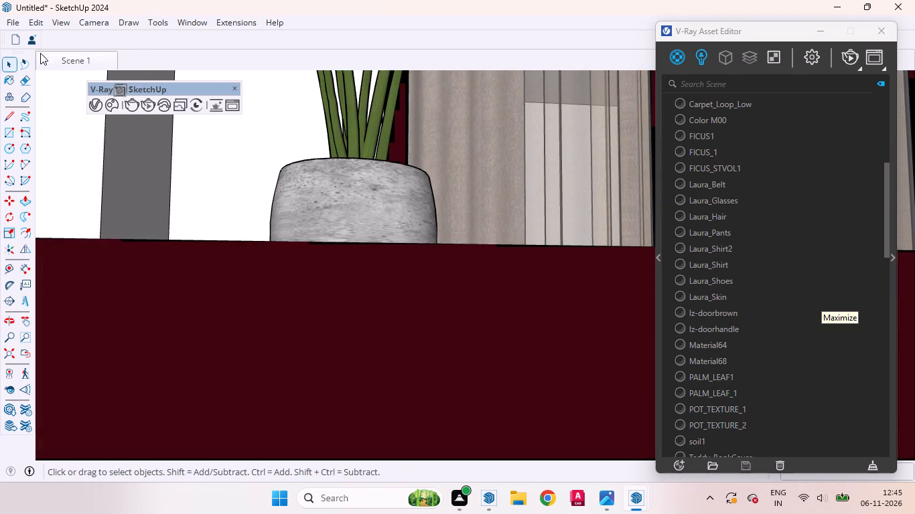
click(42, 53)
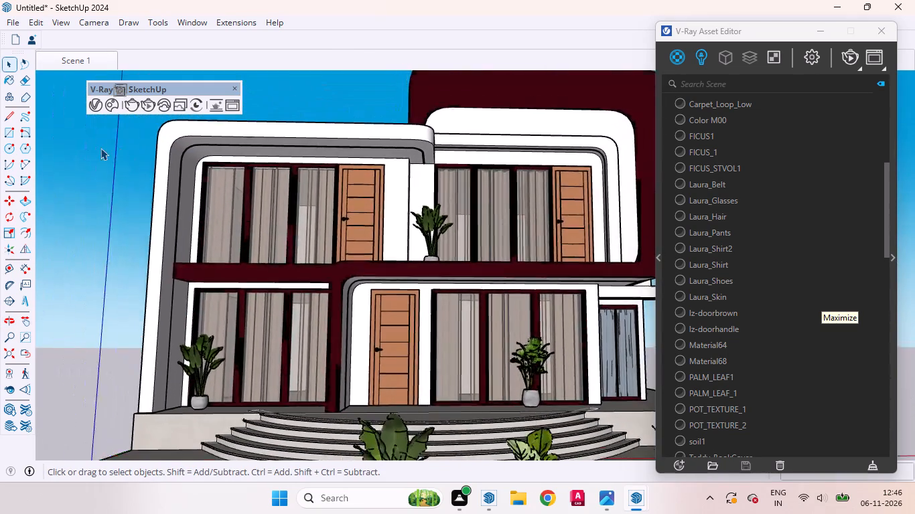
Within the plant group, move the slender-leaf plant in the pebbled round pot from the row to the paving beside the curved steps' far end.
scroll(300, 220, down, 3)
middle_drag(362, 234, 366, 337)
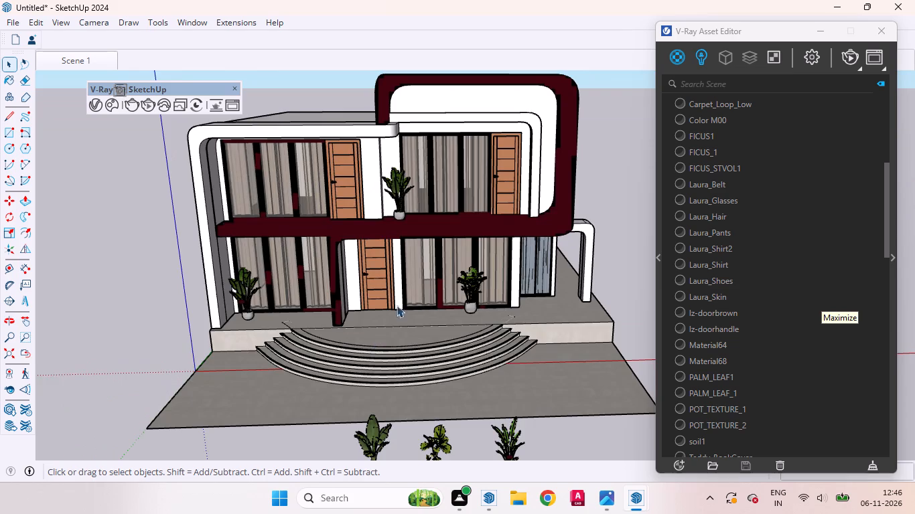
scroll(401, 242, down, 5)
scroll(413, 341, up, 1)
scroll(413, 341, down, 1)
scroll(413, 341, up, 8)
click(359, 353)
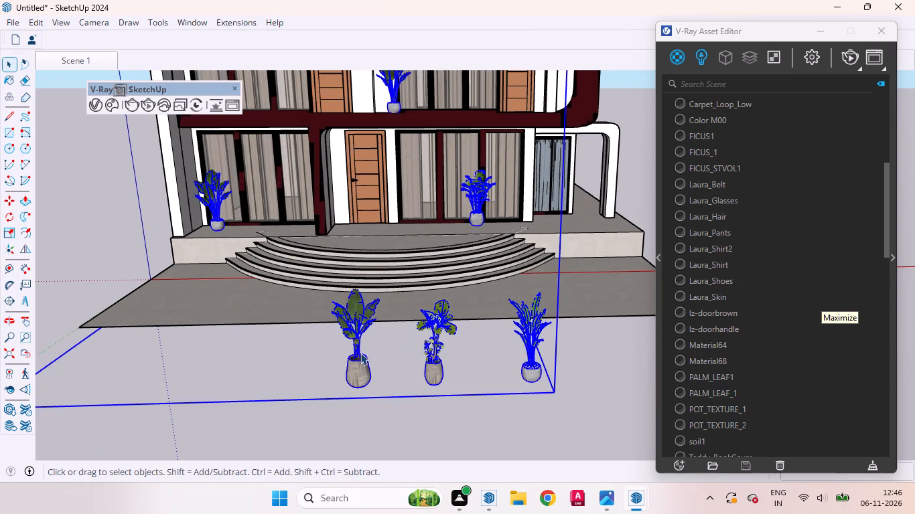
click(346, 354)
drag(356, 359, 365, 362)
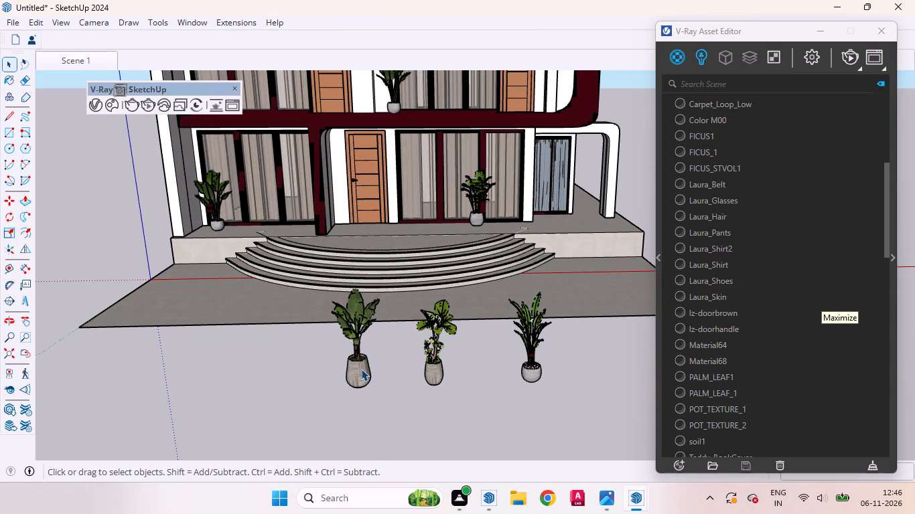
click(361, 369)
click(539, 370)
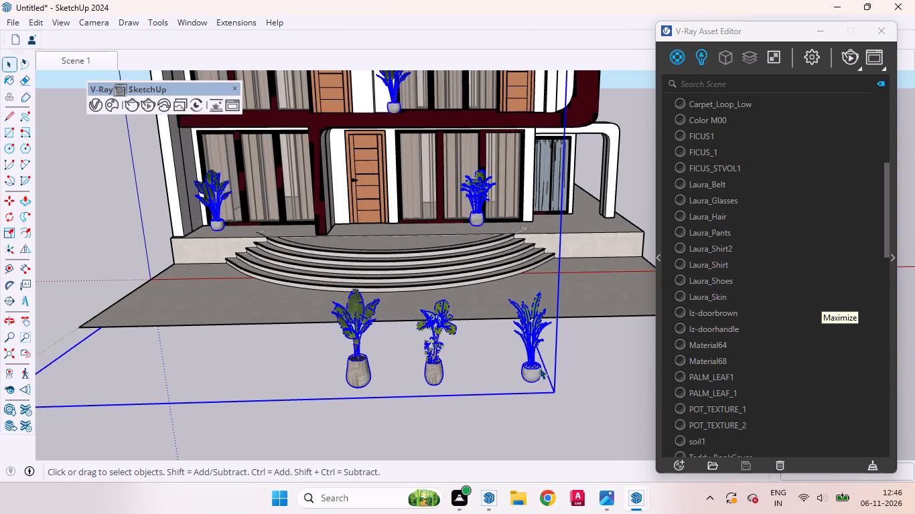
double_click(539, 361)
click(534, 354)
double_click(532, 363)
click(531, 343)
key(m)
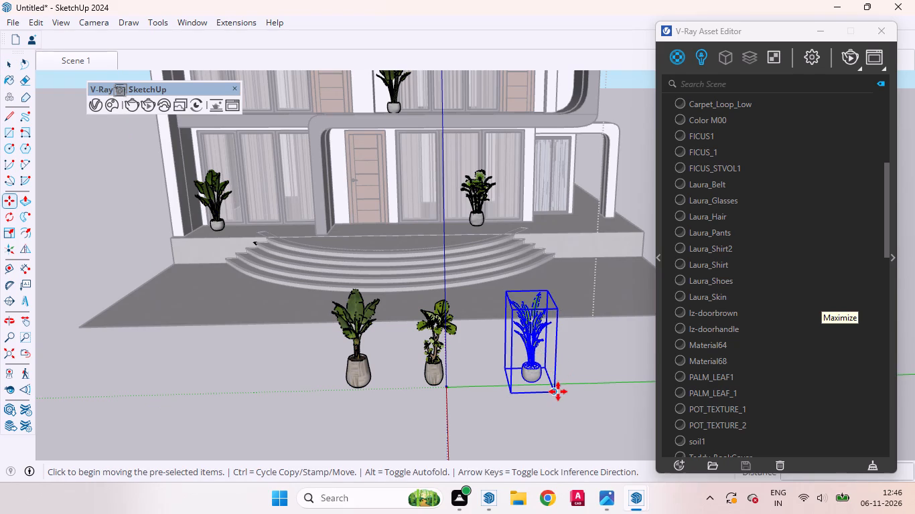
click(558, 392)
scroll(606, 224, up, 8)
middle_drag(604, 230, 516, 226)
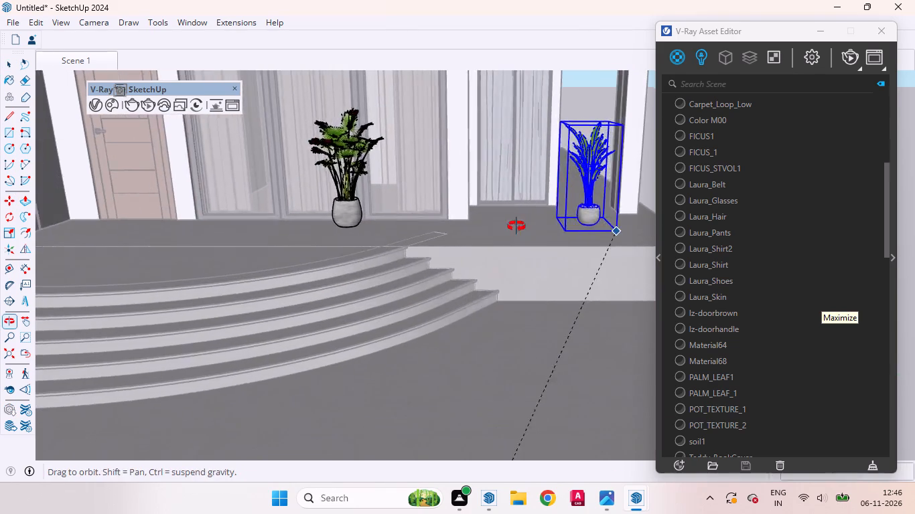
middle_drag(516, 226, 476, 226)
scroll(472, 243, down, 10)
scroll(509, 333, up, 6)
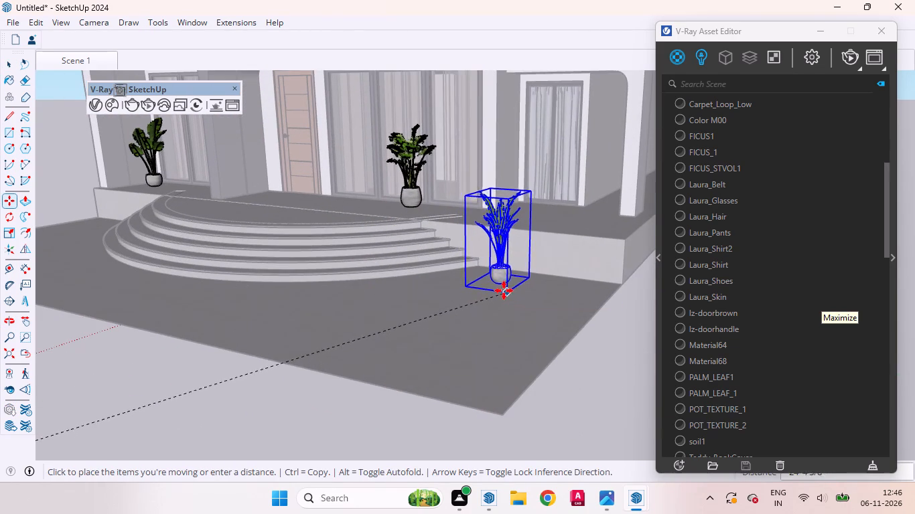
click(502, 288)
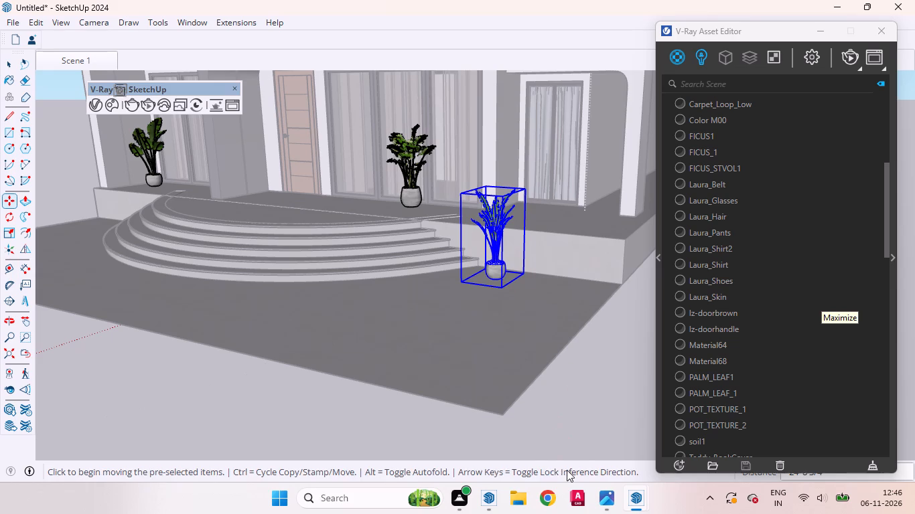
key(space)
click(577, 400)
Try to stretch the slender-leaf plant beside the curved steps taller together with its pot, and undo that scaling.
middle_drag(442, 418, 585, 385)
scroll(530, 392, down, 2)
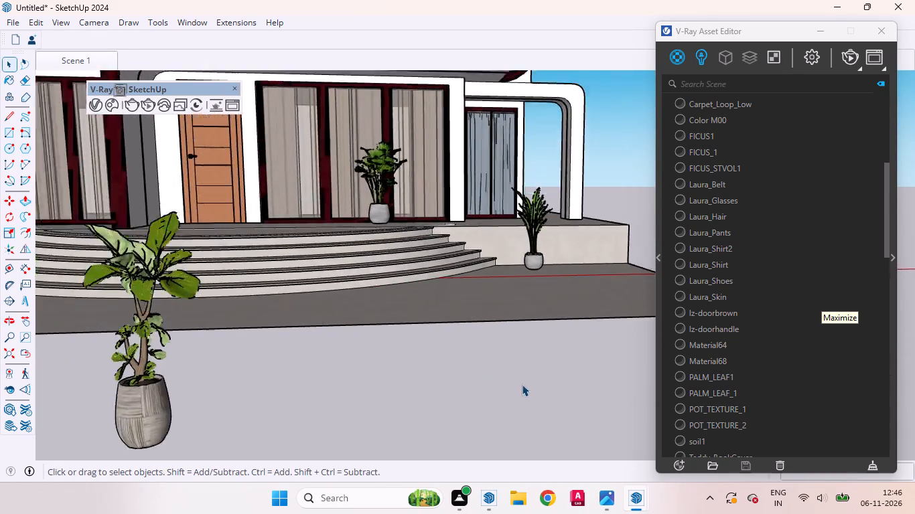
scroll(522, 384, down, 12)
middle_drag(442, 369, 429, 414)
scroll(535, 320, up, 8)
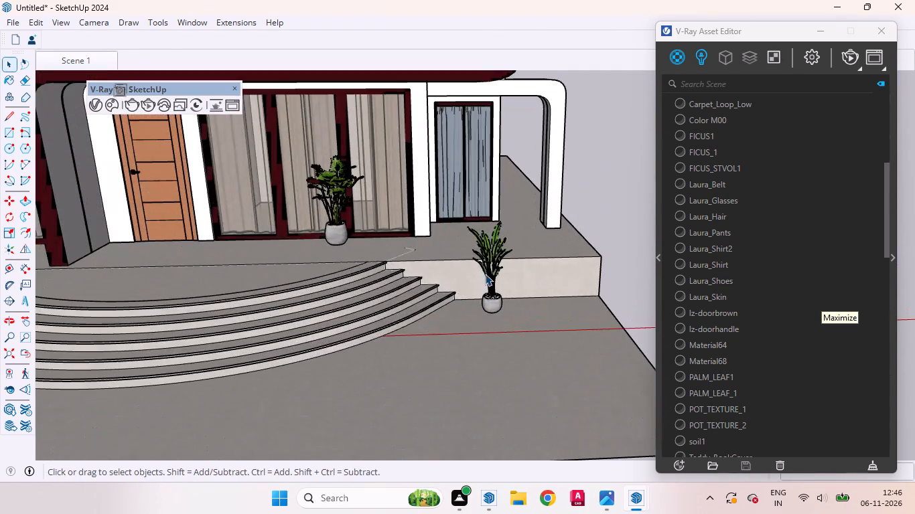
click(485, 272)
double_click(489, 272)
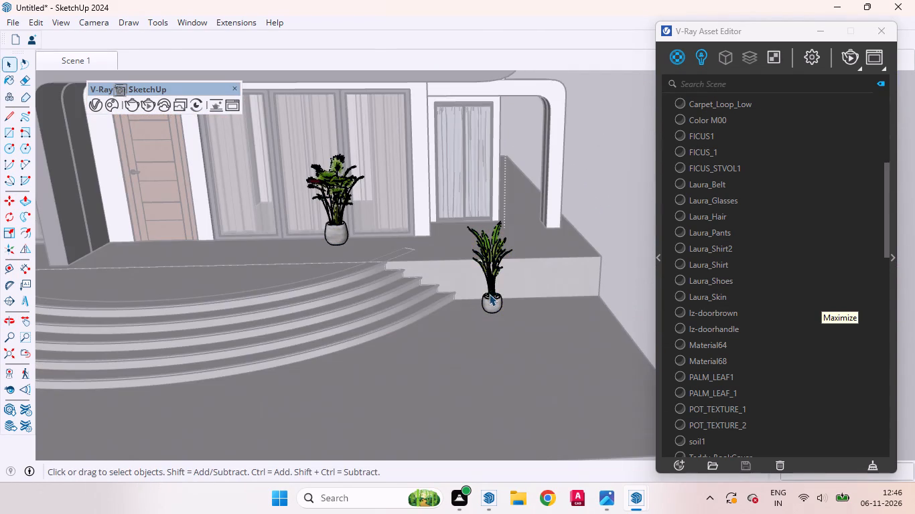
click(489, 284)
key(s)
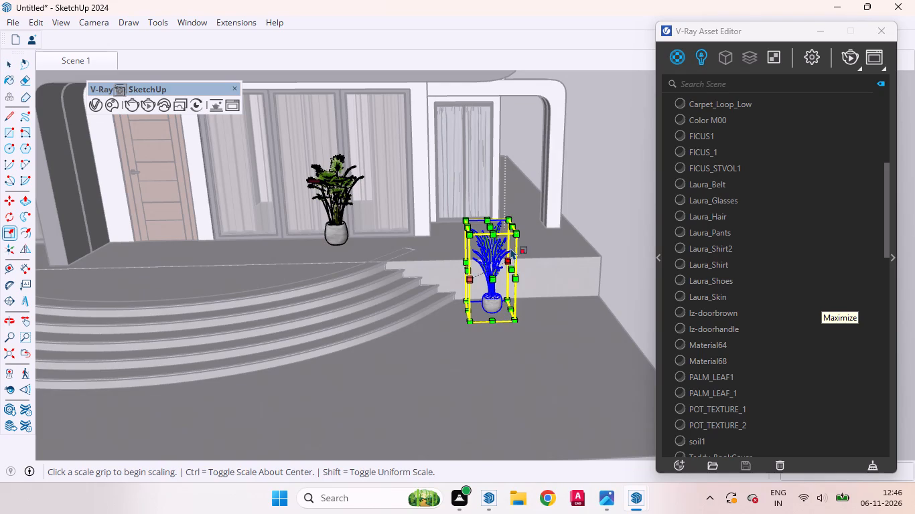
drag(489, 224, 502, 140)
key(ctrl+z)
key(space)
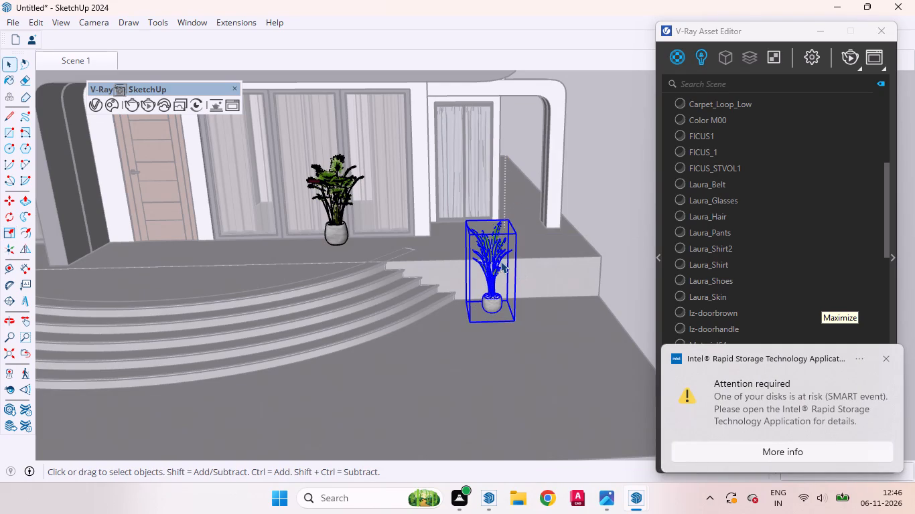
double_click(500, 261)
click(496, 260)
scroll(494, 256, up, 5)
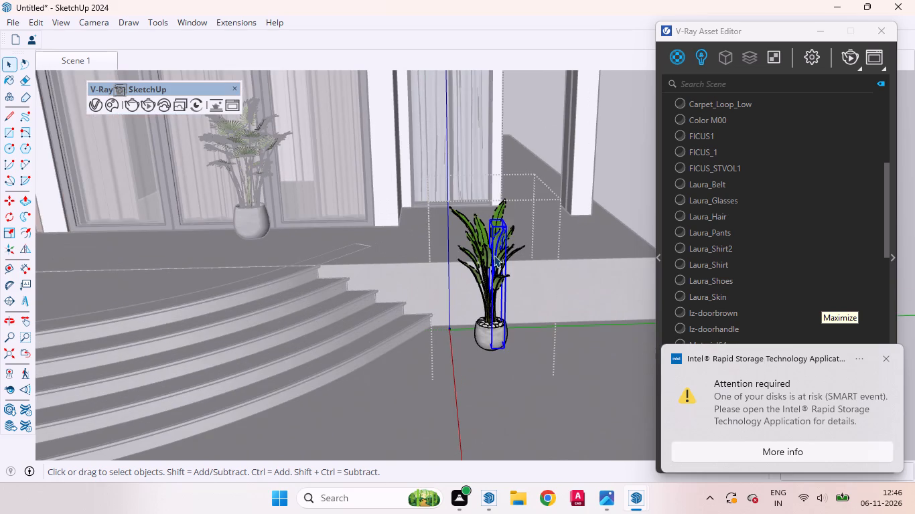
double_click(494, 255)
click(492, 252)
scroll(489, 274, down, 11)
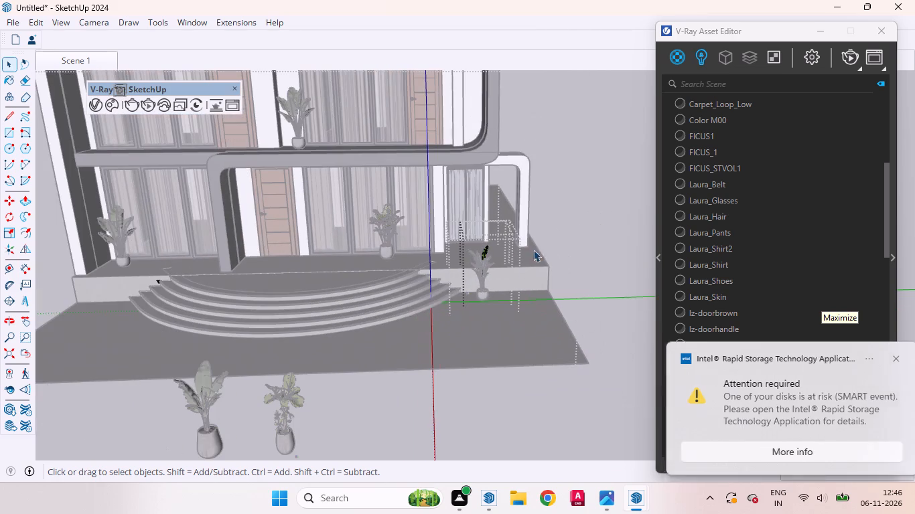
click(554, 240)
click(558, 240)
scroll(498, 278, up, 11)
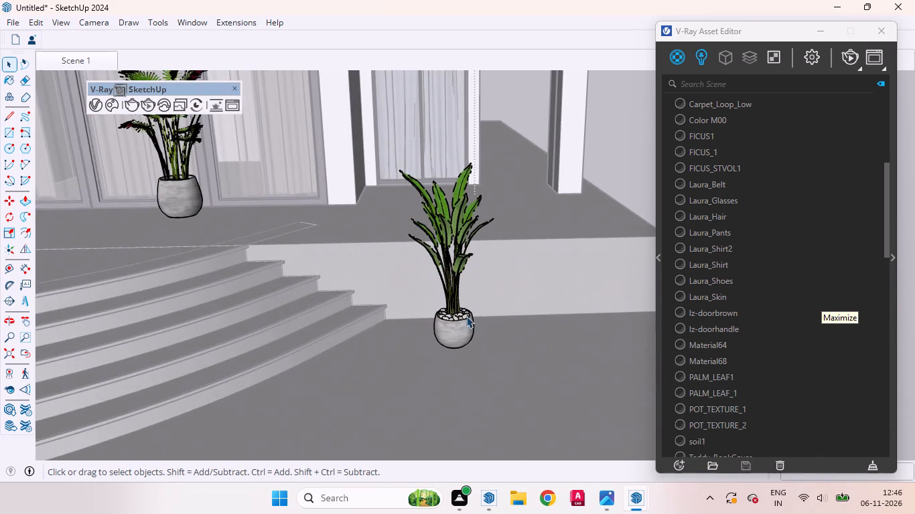
Inside the potted plant beside the curved steps, select all the leaf stems without the pot and stretch them vertically to a much taller height.
click(466, 317)
scroll(462, 315, up, 5)
double_click(449, 288)
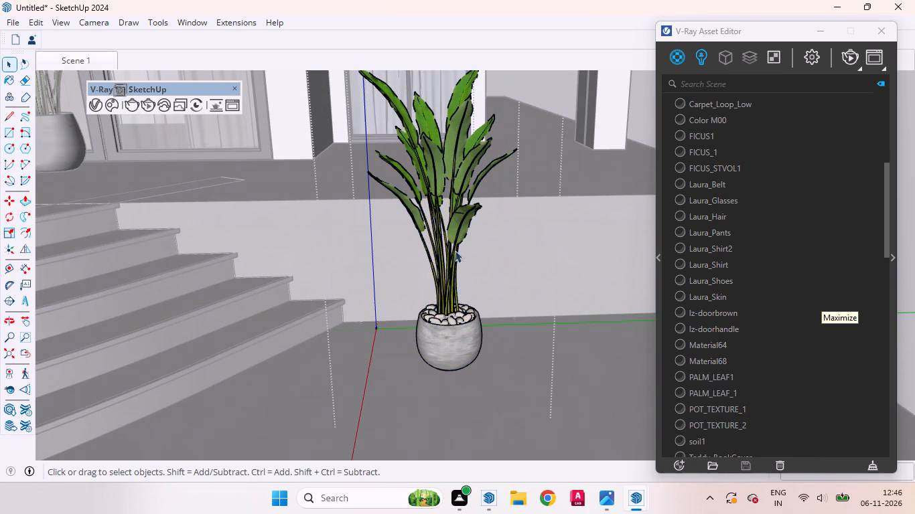
scroll(449, 250, down, 5)
click(450, 228)
middle_drag(460, 199, 490, 137)
scroll(466, 199, up, 2)
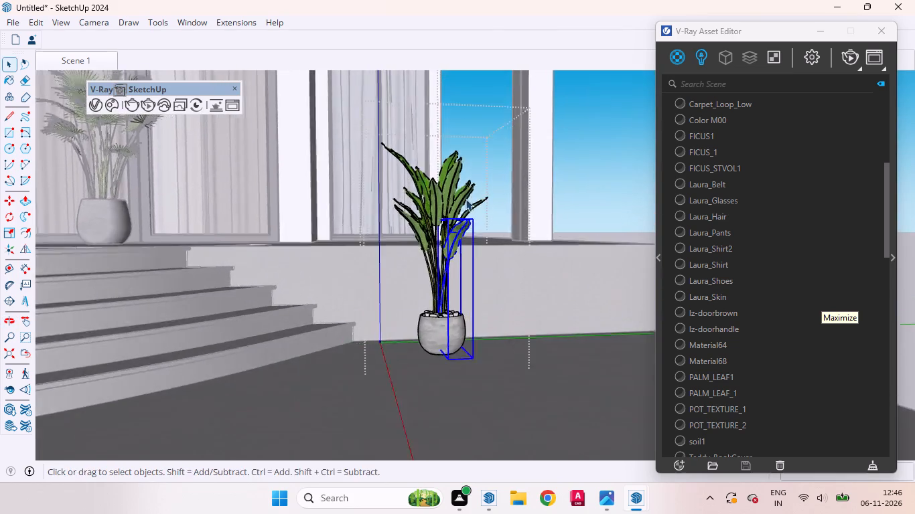
scroll(466, 199, up, 2)
middle_drag(429, 270, 794, 305)
scroll(793, 305, up, 1)
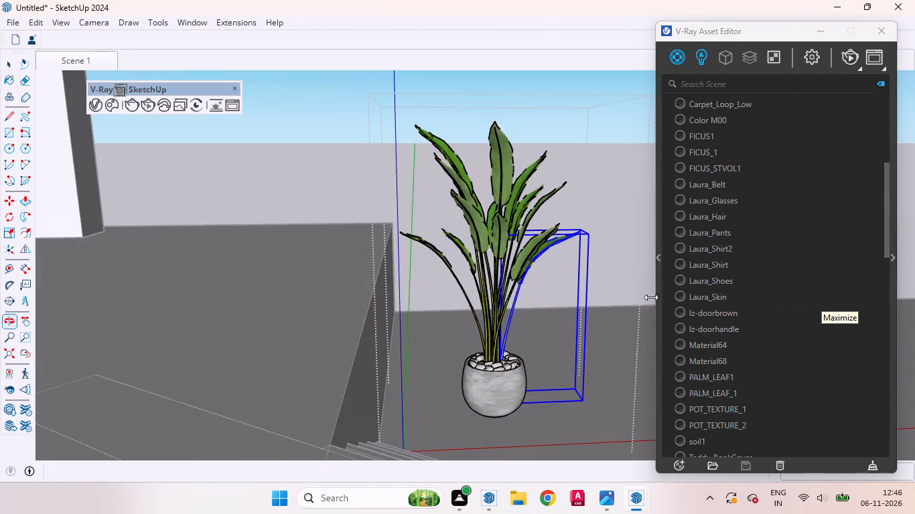
middle_drag(480, 290, 512, 265)
scroll(503, 267, up, 4)
drag(541, 288, 533, 281)
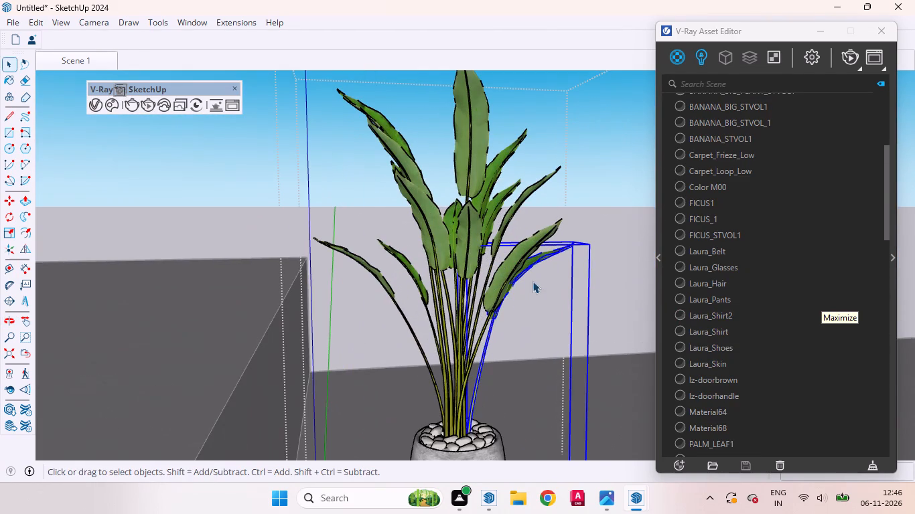
drag(533, 281, 316, 78)
middle_drag(439, 296, 359, 299)
scroll(366, 302, down, 5)
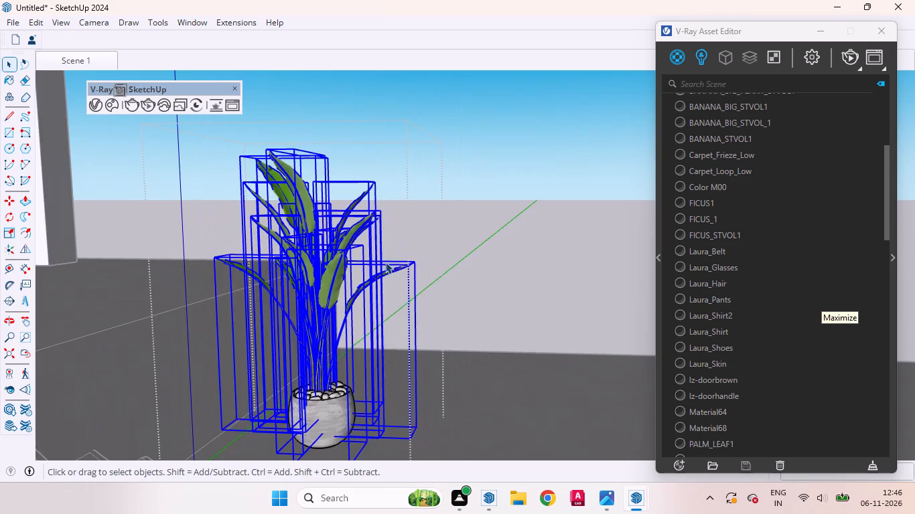
scroll(385, 262, down, 4)
middle_drag(487, 276, 269, 302)
scroll(248, 291, down, 5)
middle_drag(400, 297, 340, 282)
key(s)
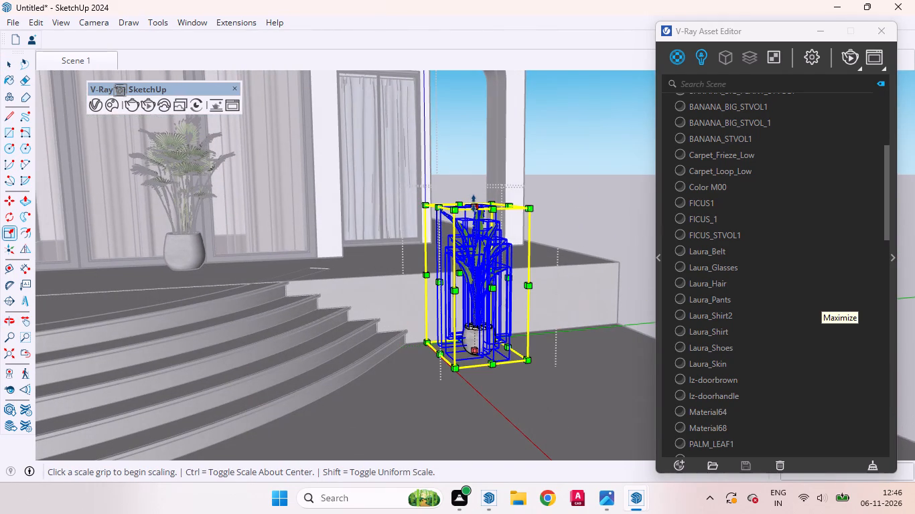
drag(474, 204, 486, 92)
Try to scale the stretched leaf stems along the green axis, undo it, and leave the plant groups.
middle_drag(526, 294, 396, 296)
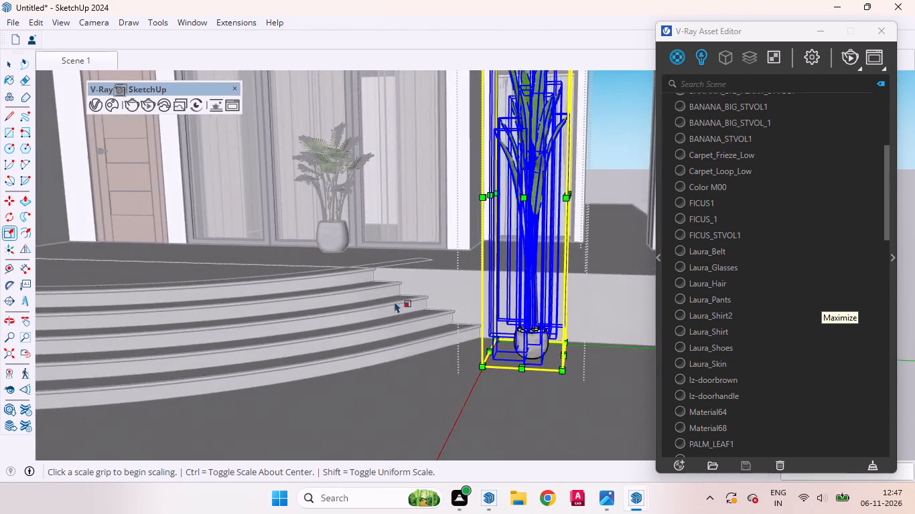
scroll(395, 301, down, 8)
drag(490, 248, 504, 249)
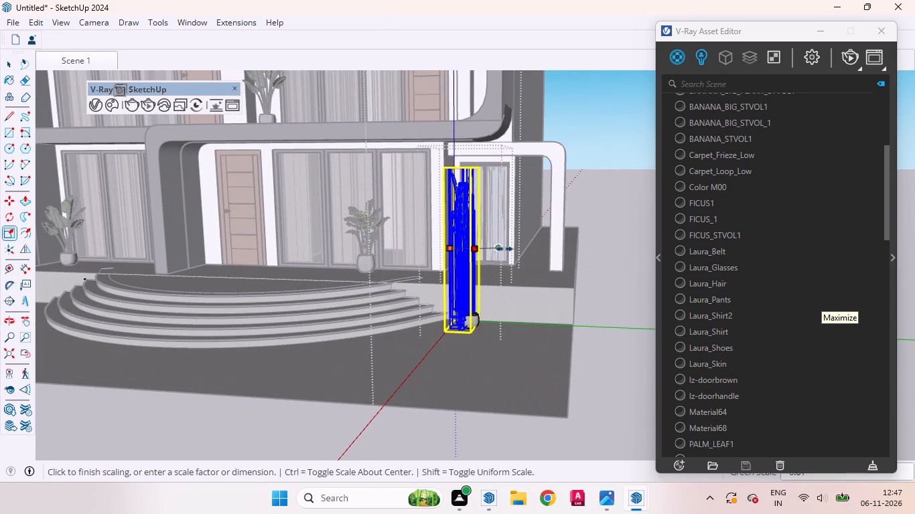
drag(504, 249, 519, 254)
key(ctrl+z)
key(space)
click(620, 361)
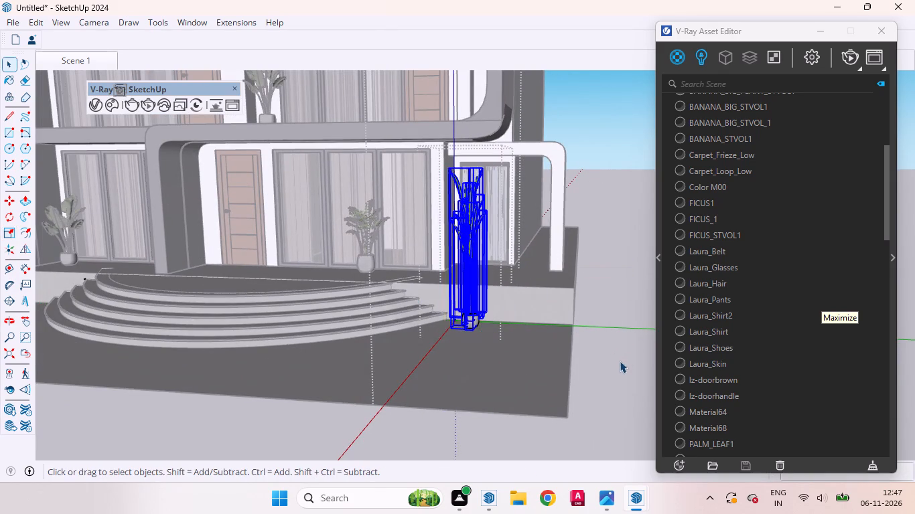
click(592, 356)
Within the plant group, widen the whole tall plant and its pot along the green axis about 2.2 times, and leave the group.
scroll(461, 248, up, 8)
middle_drag(492, 319, 569, 369)
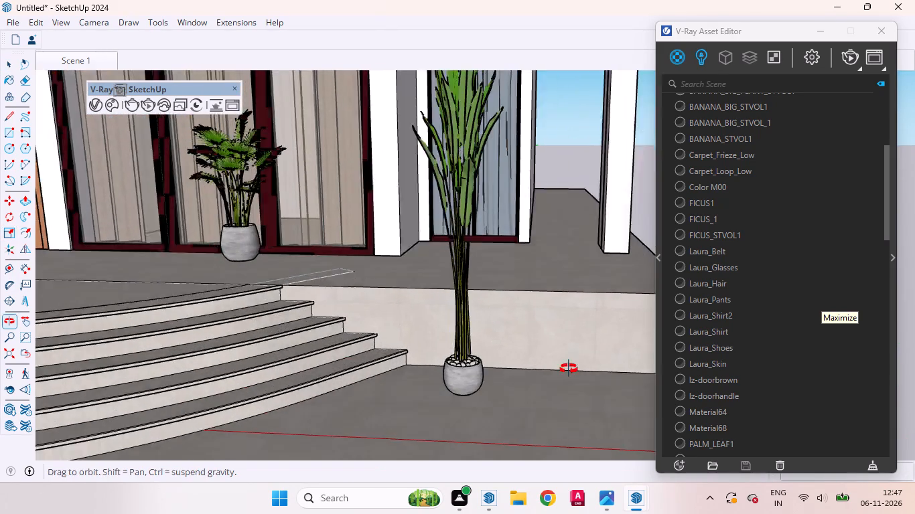
middle_drag(569, 369, 595, 394)
scroll(476, 321, down, 10)
middle_drag(484, 298, 415, 174)
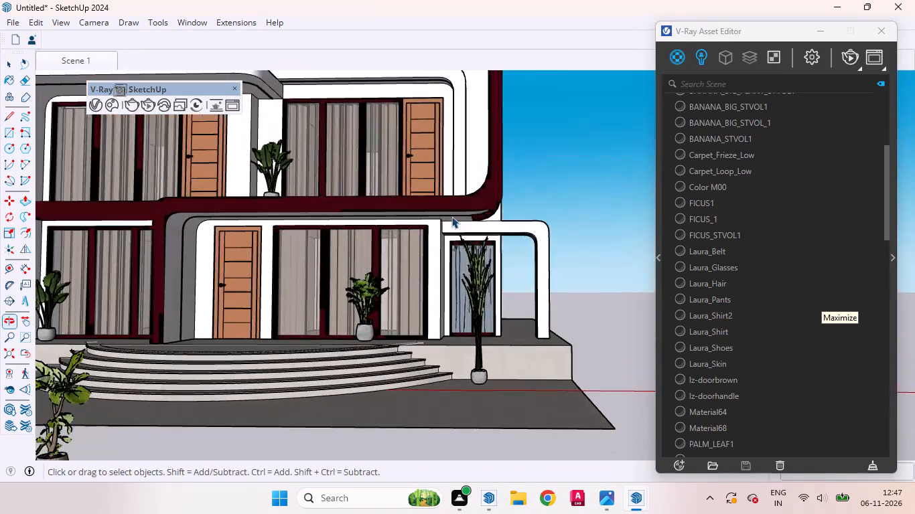
scroll(490, 251, up, 7)
click(460, 311)
double_click(460, 297)
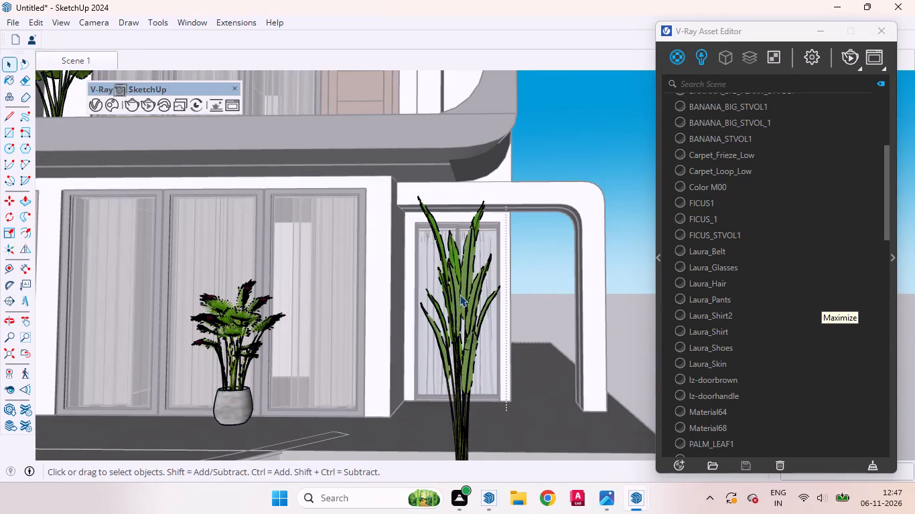
click(460, 293)
scroll(470, 266, down, 9)
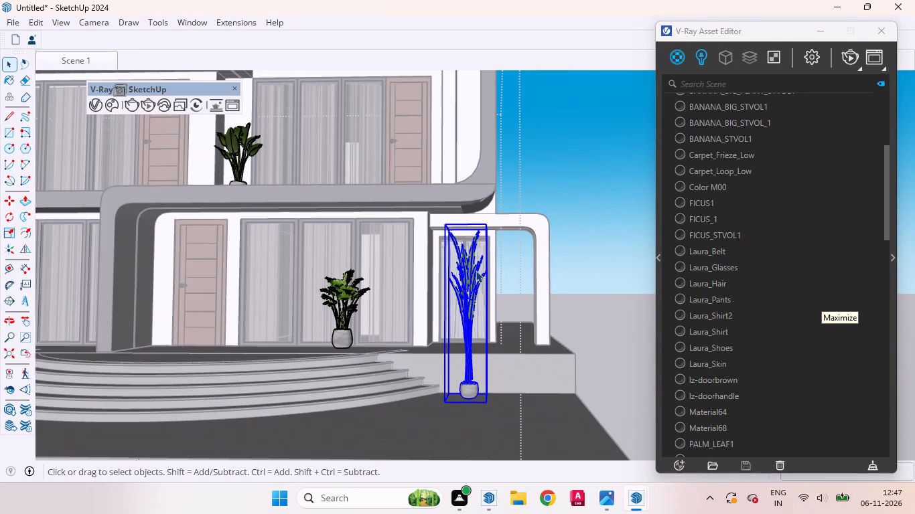
scroll(484, 406, up, 19)
scroll(461, 385, down, 5)
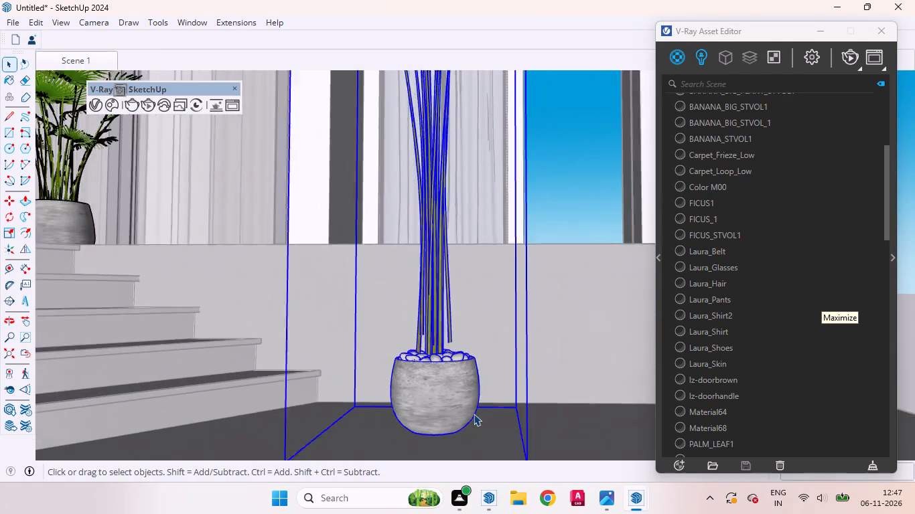
scroll(474, 412, up, 1)
scroll(474, 412, down, 7)
scroll(474, 412, up, 1)
scroll(474, 412, down, 5)
key(s)
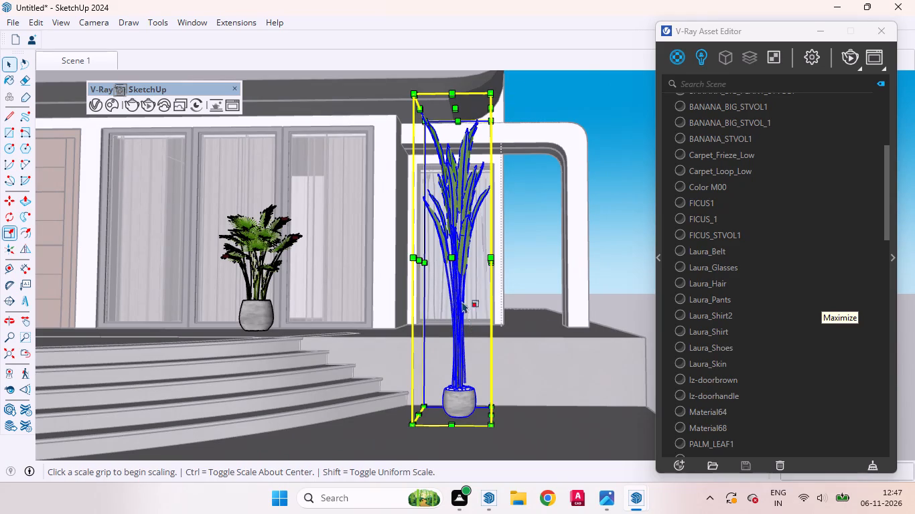
drag(421, 254, 418, 253)
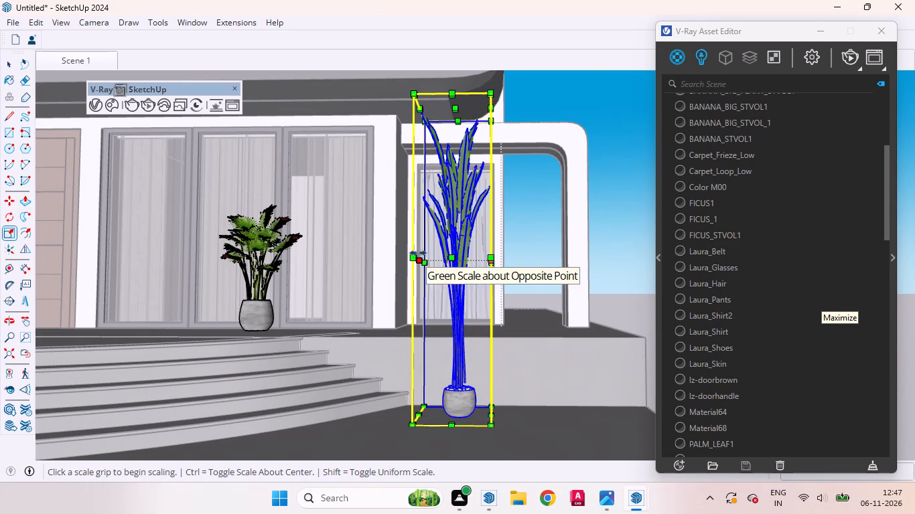
drag(418, 253, 378, 240)
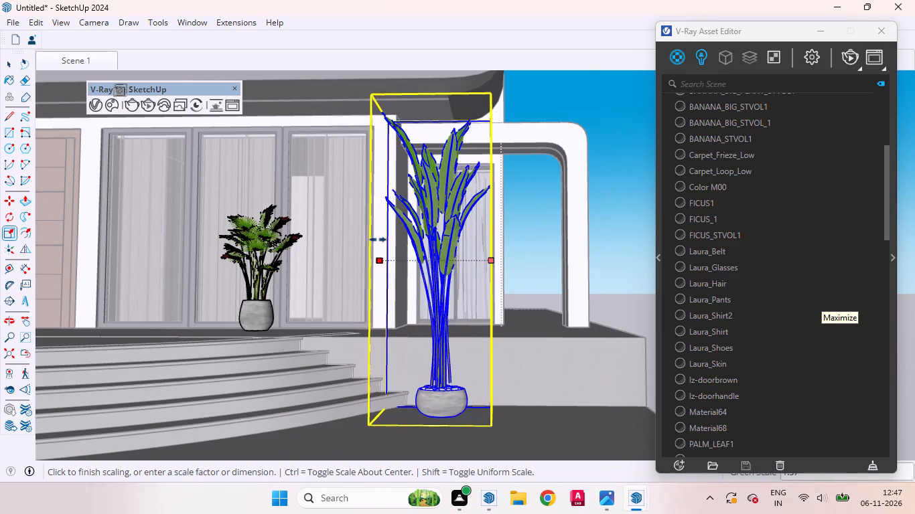
drag(378, 240, 376, 240)
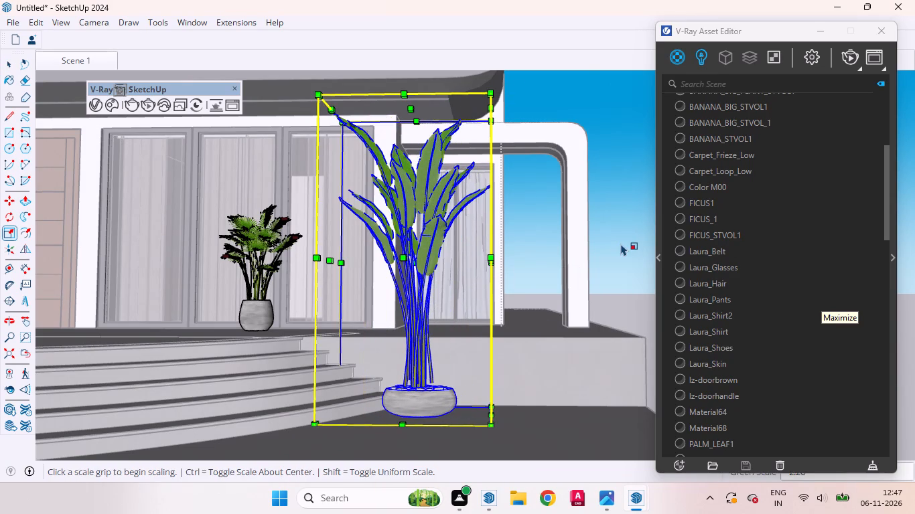
key(space)
double_click(621, 244)
Reopen the plant group and scale the tall plant with its oval pot along the red axis by about 1.3.
scroll(423, 298, down, 5)
middle_drag(434, 311, 480, 381)
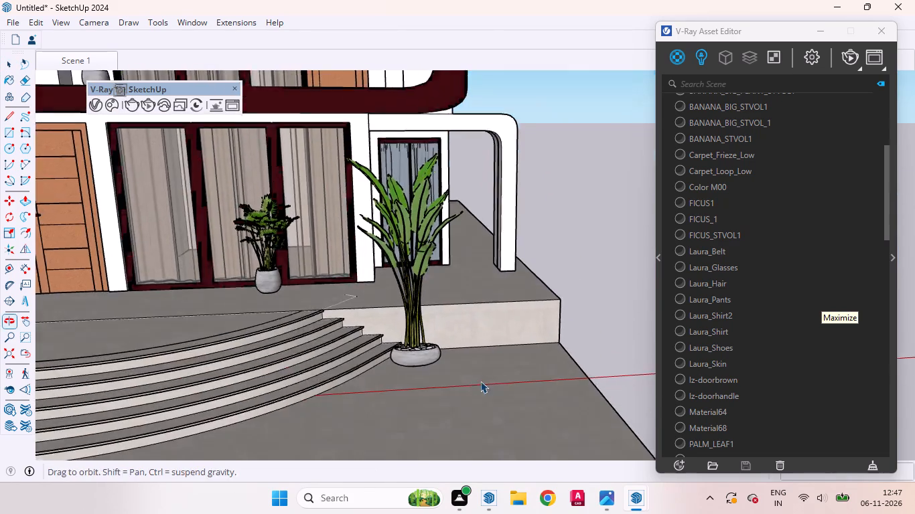
scroll(480, 377, down, 11)
middle_drag(489, 352, 536, 404)
scroll(484, 344, up, 4)
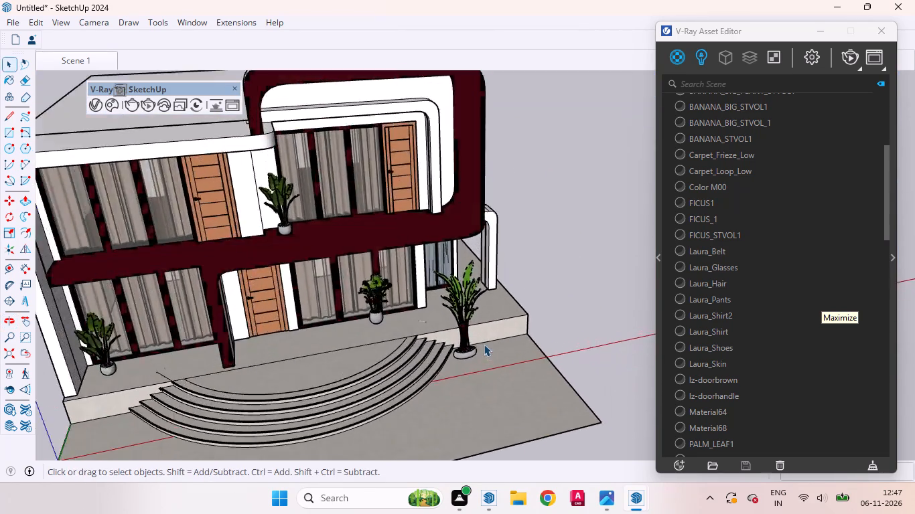
scroll(484, 344, up, 14)
middle_drag(423, 384, 675, 397)
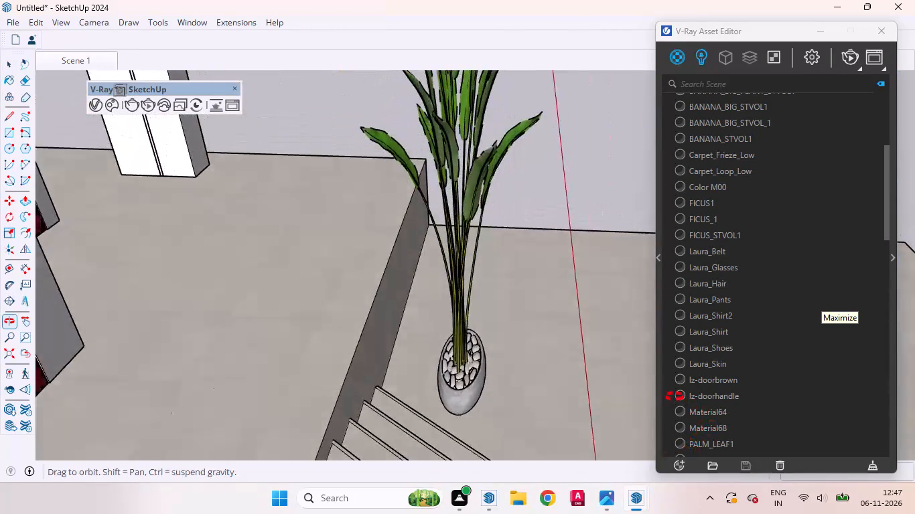
middle_drag(675, 397, 482, 315)
scroll(513, 344, down, 4)
middle_drag(494, 335, 711, 454)
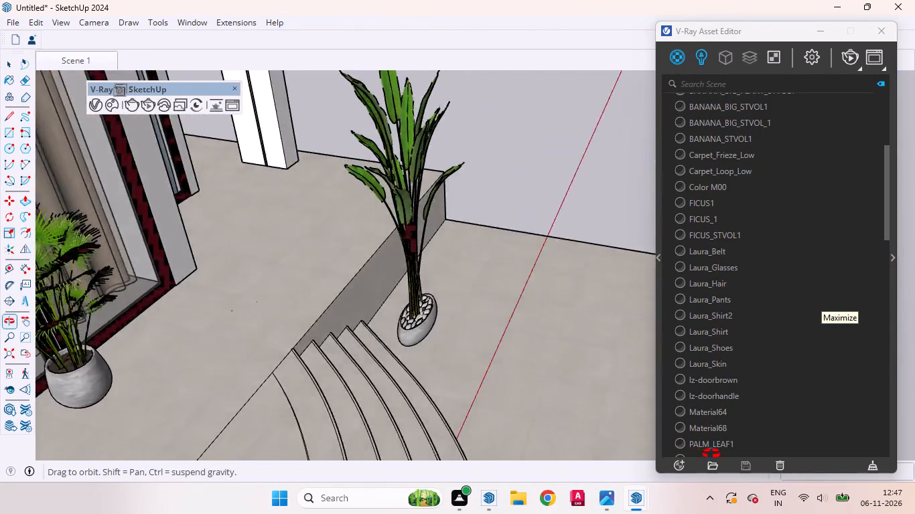
middle_drag(711, 454, 741, 396)
scroll(428, 279, up, 3)
click(364, 274)
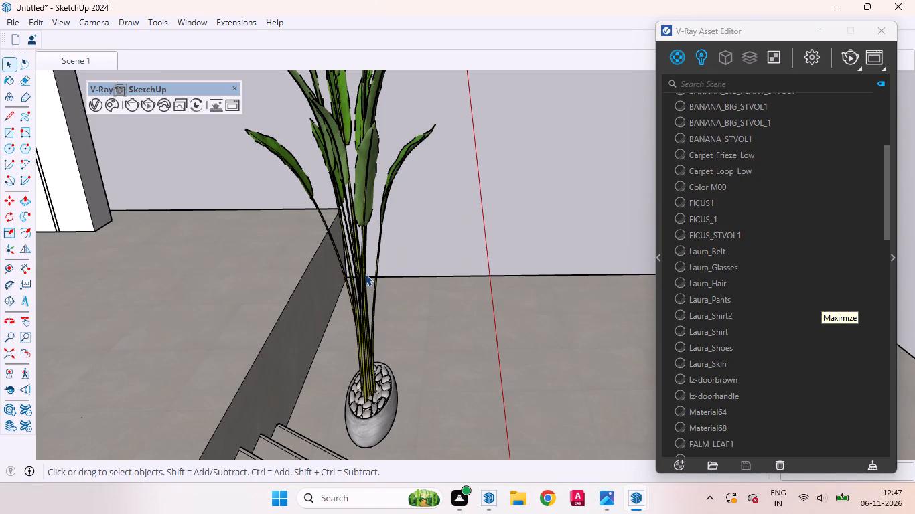
double_click(365, 274)
click(365, 290)
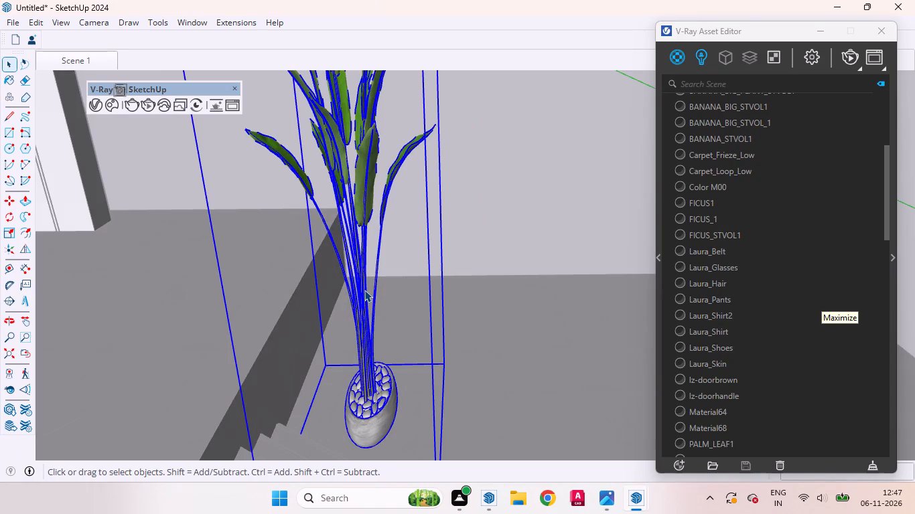
key(s)
scroll(402, 292, down, 1)
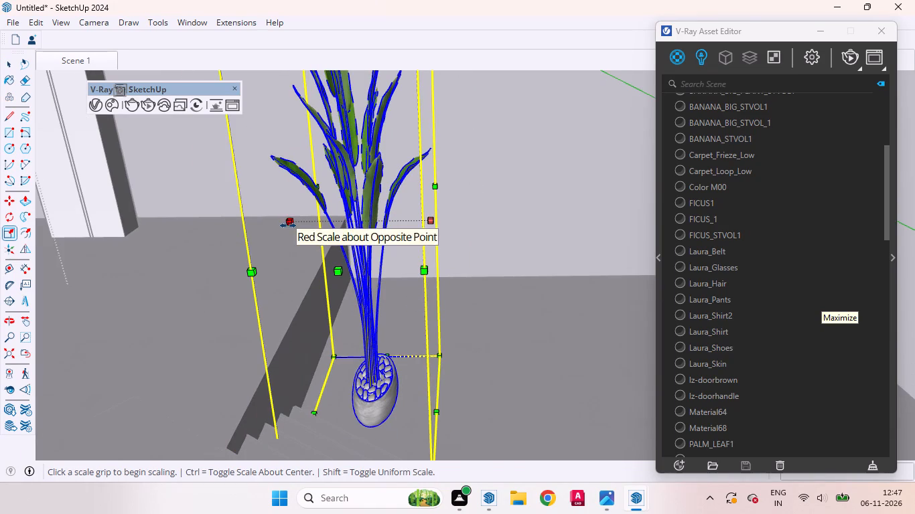
drag(288, 225, 259, 209)
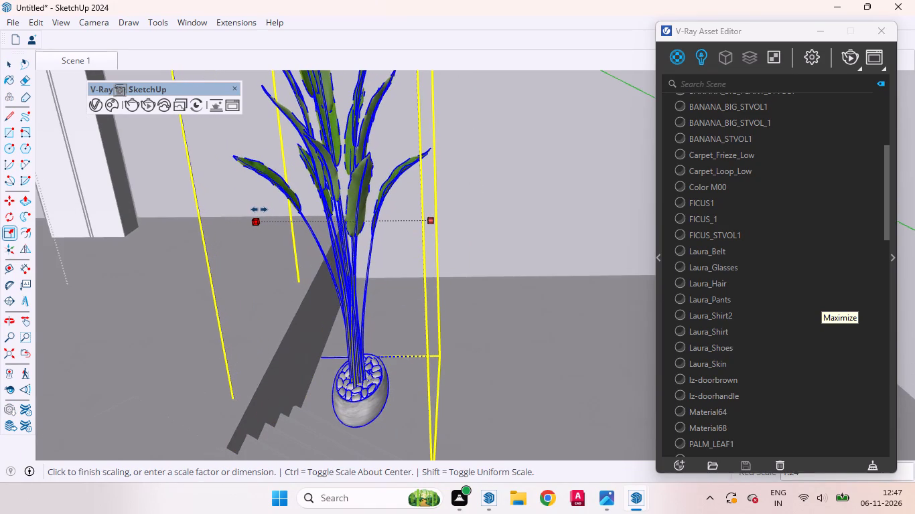
drag(259, 209, 254, 205)
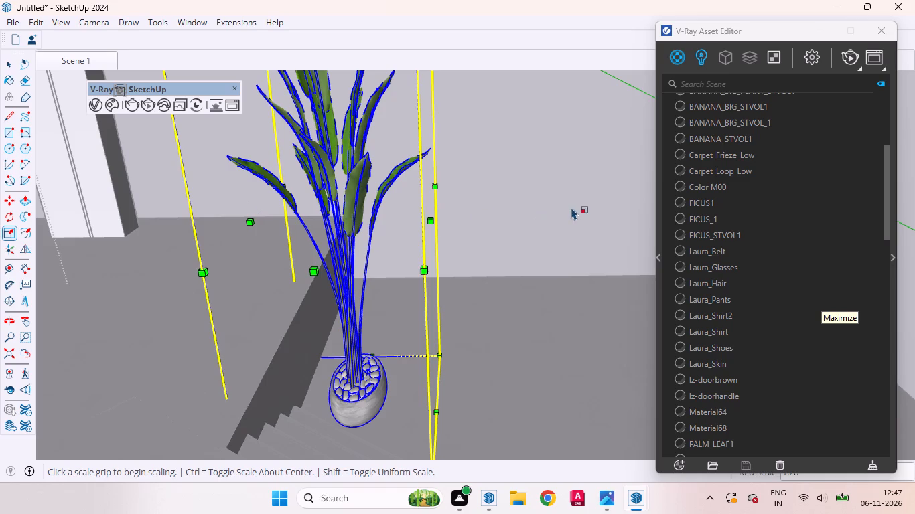
Deselect the scaled tall plant and leave the plant group.
key(space)
click(555, 182)
scroll(396, 208, down, 12)
middle_drag(487, 232, 155, 141)
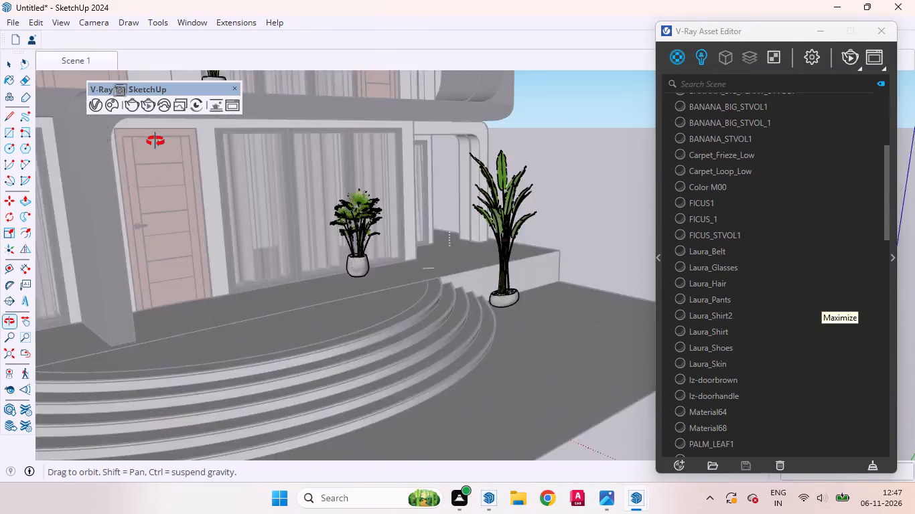
middle_drag(155, 141, 64, 131)
scroll(298, 273, down, 9)
middle_drag(565, 390, 612, 410)
click(625, 309)
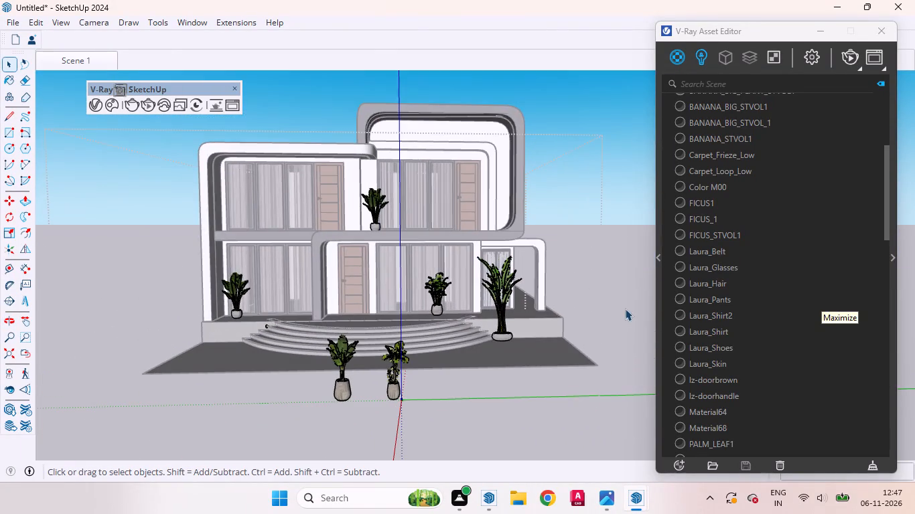
Inside the plant group, erase the two spare potted plants standing in front of the paved area, and leave the group.
scroll(374, 325, down, 4)
scroll(385, 326, up, 8)
middle_drag(347, 335, 365, 344)
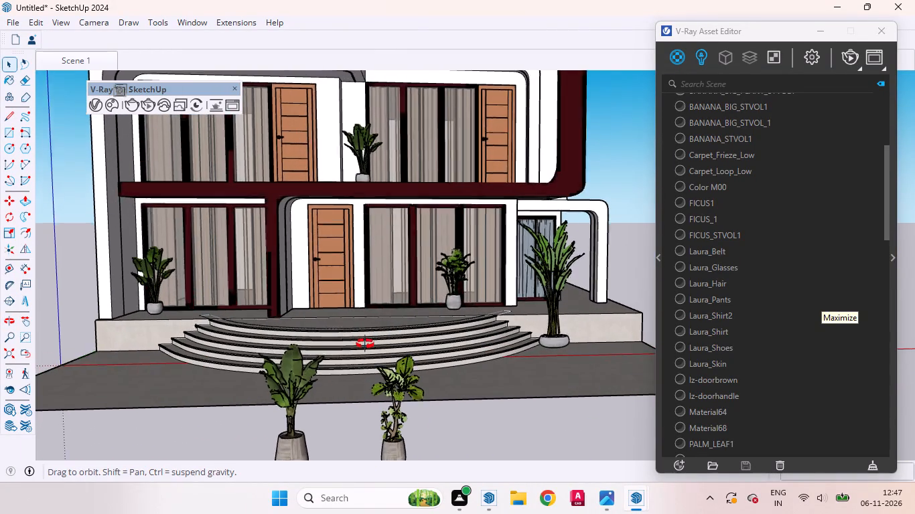
middle_drag(365, 344, 322, 341)
scroll(362, 333, down, 6)
click(358, 369)
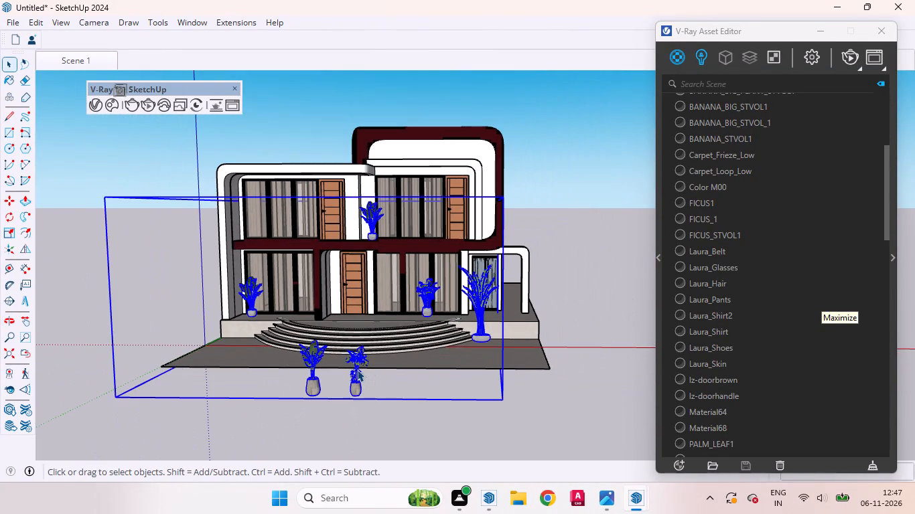
triple_click(357, 369)
right_click(357, 369)
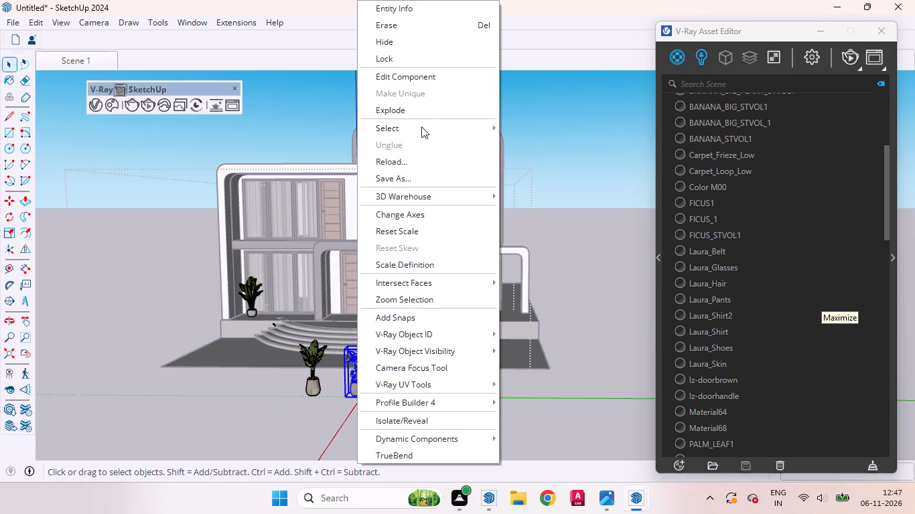
click(411, 27)
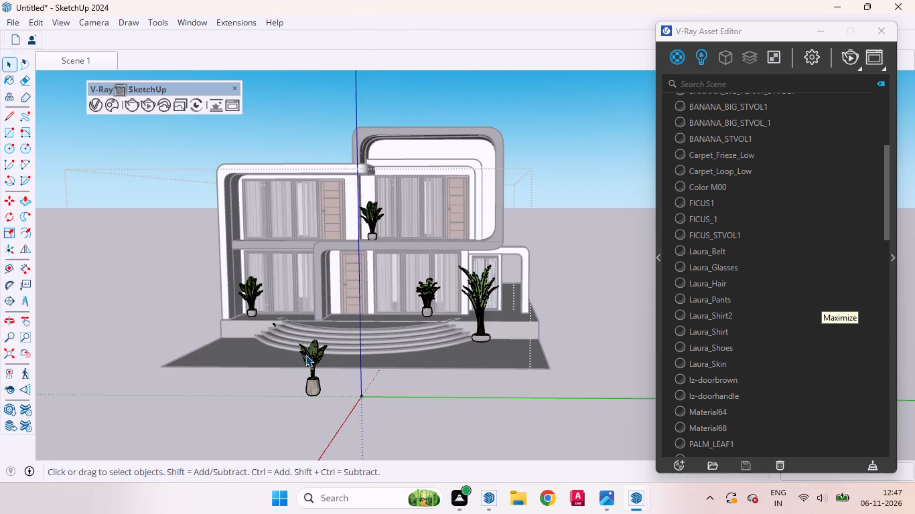
click(305, 355)
right_click(305, 355)
click(342, 23)
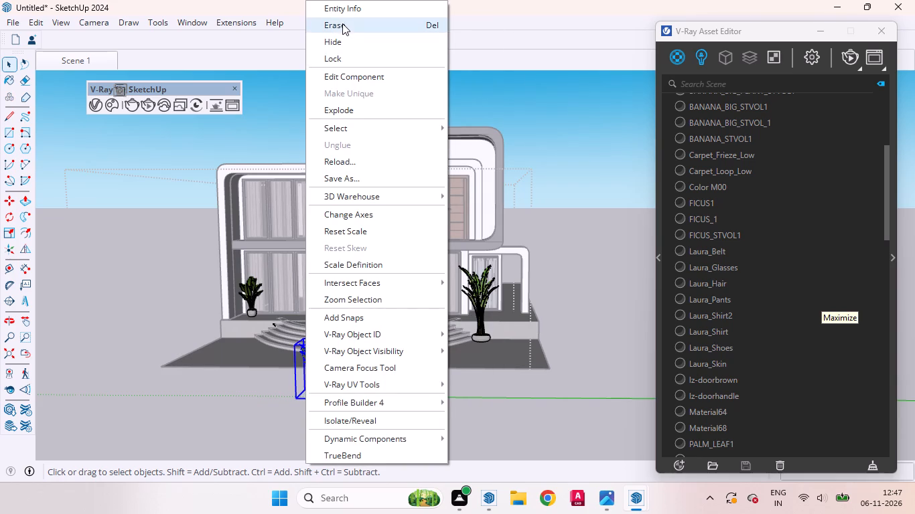
triple_click(567, 292)
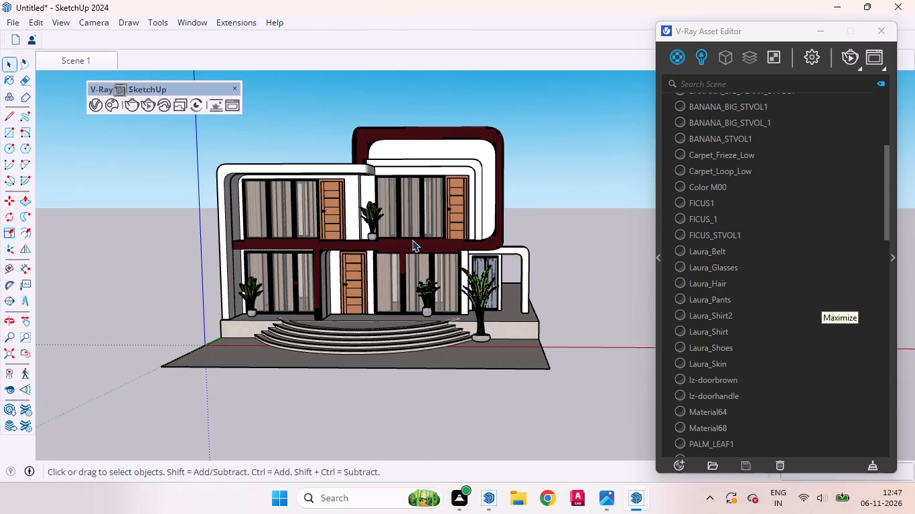
Examine the upper-floor frame, the balcony ceiling and the entrance steps of the house up close from several angles.
scroll(399, 248, up, 5)
middle_drag(334, 276, 443, 239)
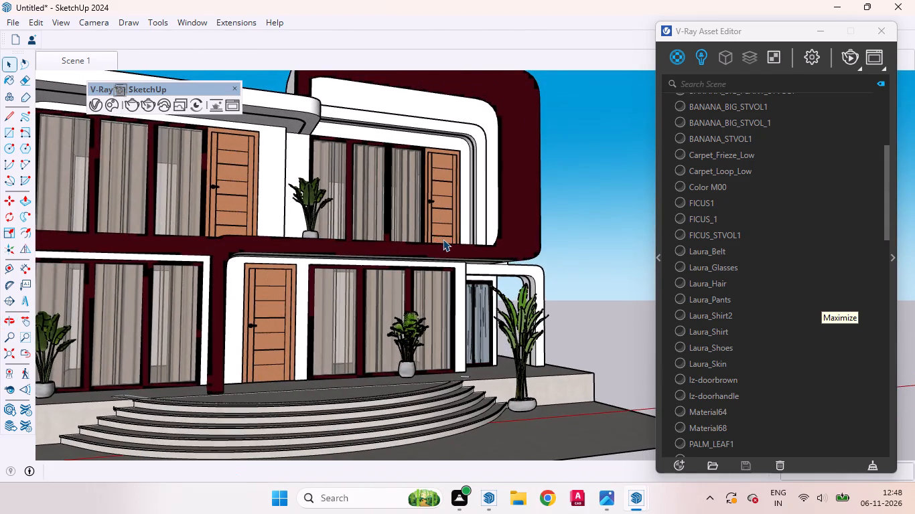
scroll(423, 266, down, 4)
scroll(415, 165, up, 9)
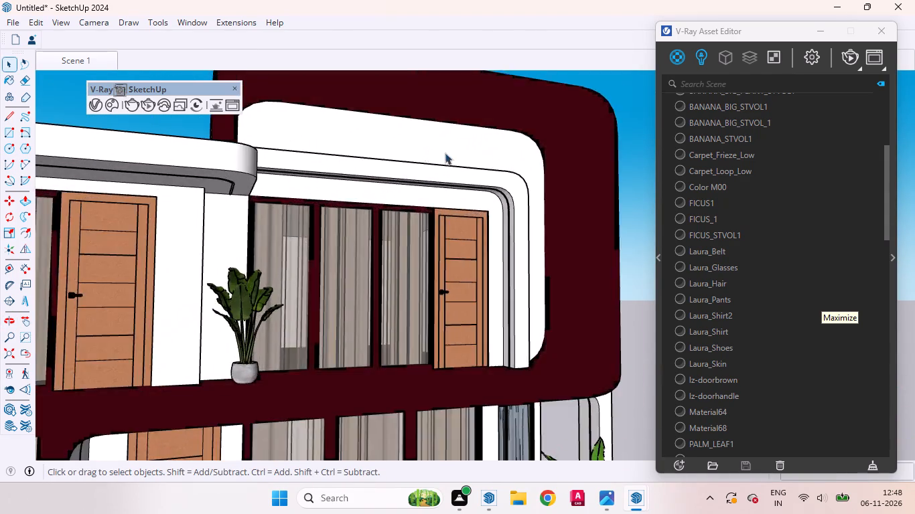
scroll(445, 153, up, 3)
middle_drag(574, 177, 374, 62)
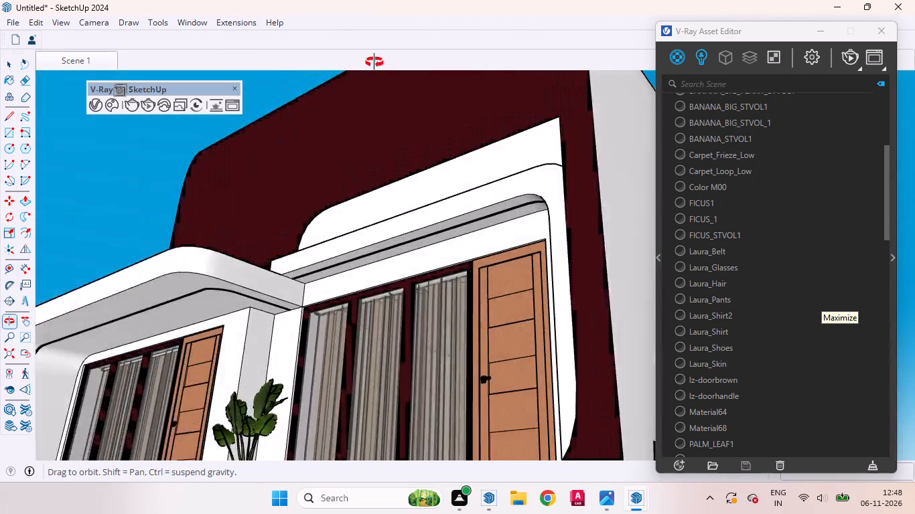
middle_drag(374, 62, 429, 46)
scroll(453, 165, up, 17)
middle_drag(480, 279, 401, 216)
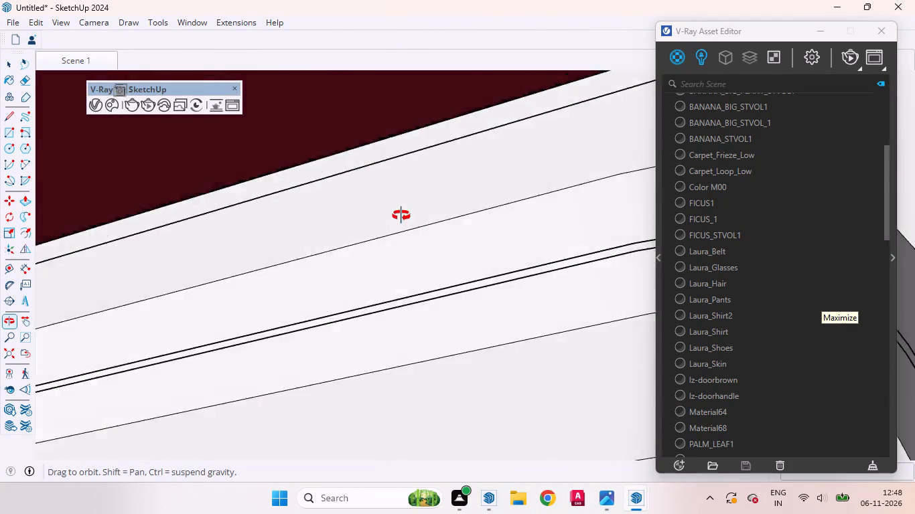
middle_drag(401, 216, 555, 167)
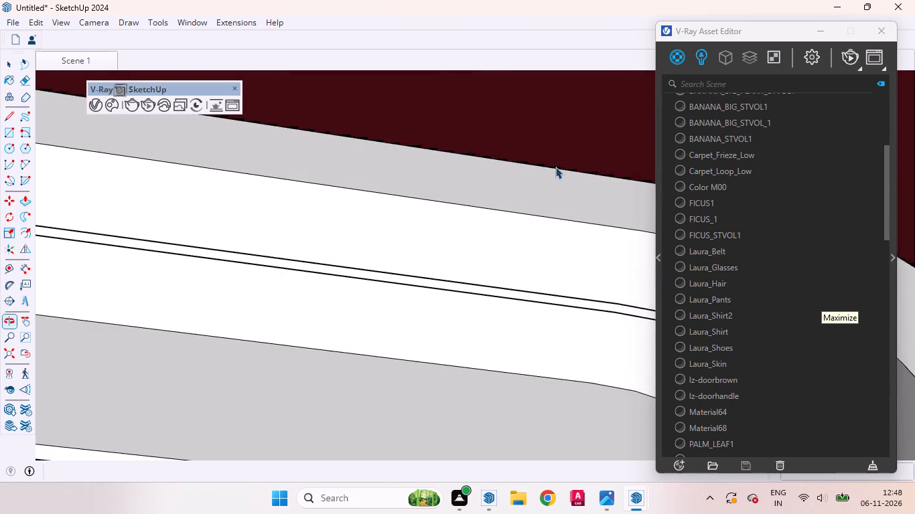
scroll(415, 231, down, 20)
scroll(415, 231, down, 8)
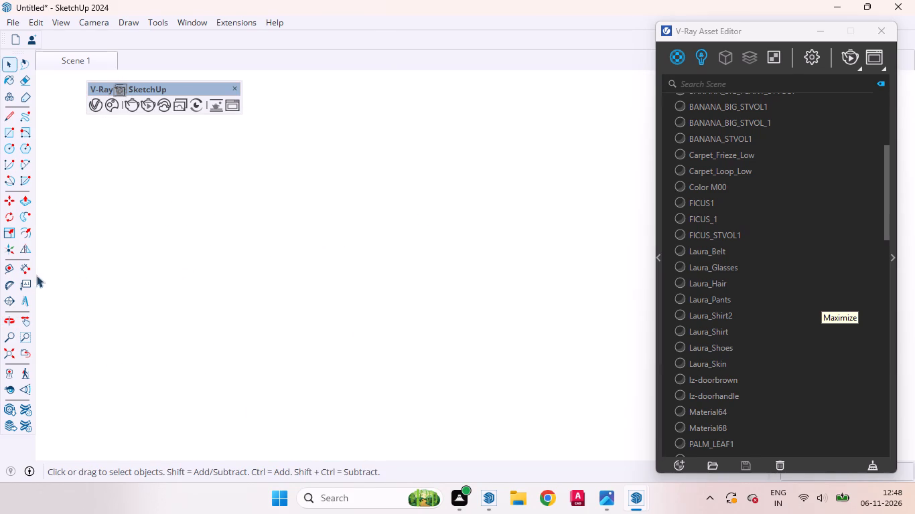
click(26, 355)
middle_drag(228, 266, 231, 428)
scroll(231, 424, up, 1)
scroll(253, 325, down, 12)
scroll(262, 268, up, 1)
scroll(262, 268, down, 5)
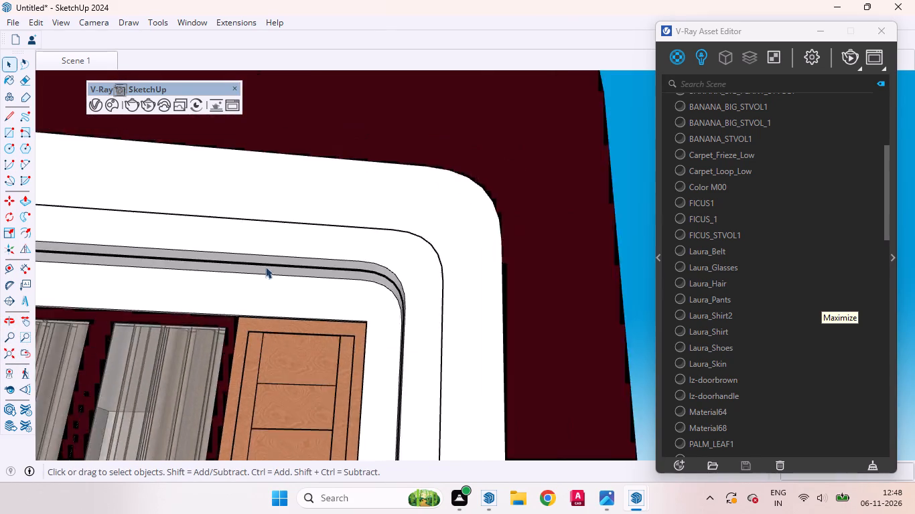
scroll(265, 266, down, 16)
middle_drag(299, 353, 480, 403)
scroll(472, 262, down, 2)
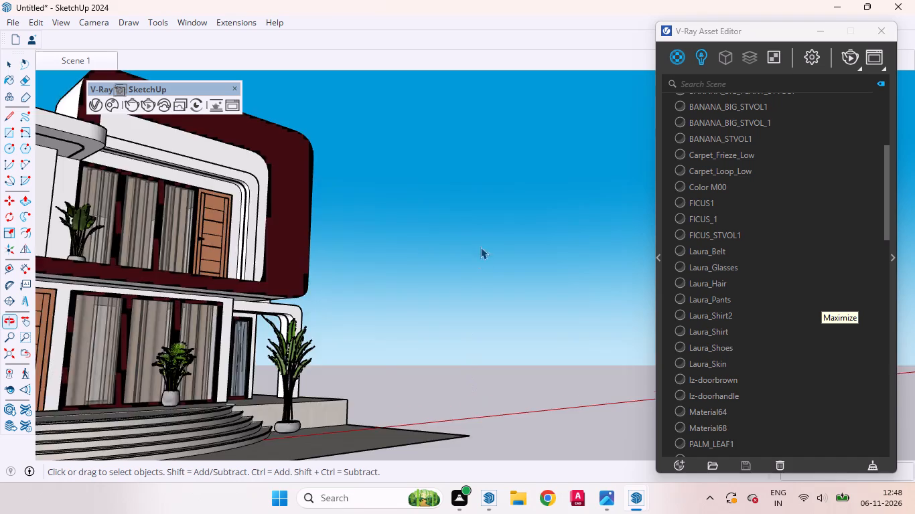
scroll(480, 247, down, 7)
scroll(360, 274, up, 6)
middle_drag(369, 334, 337, 458)
scroll(346, 455, up, 1)
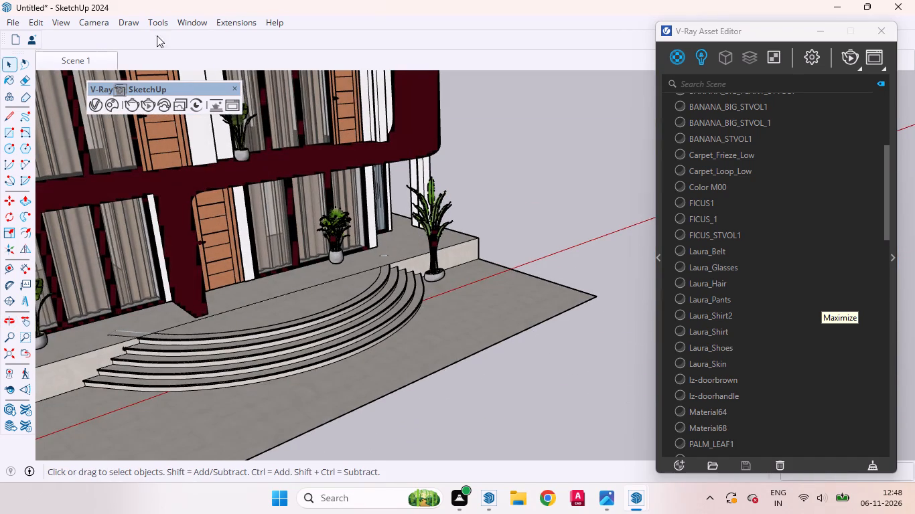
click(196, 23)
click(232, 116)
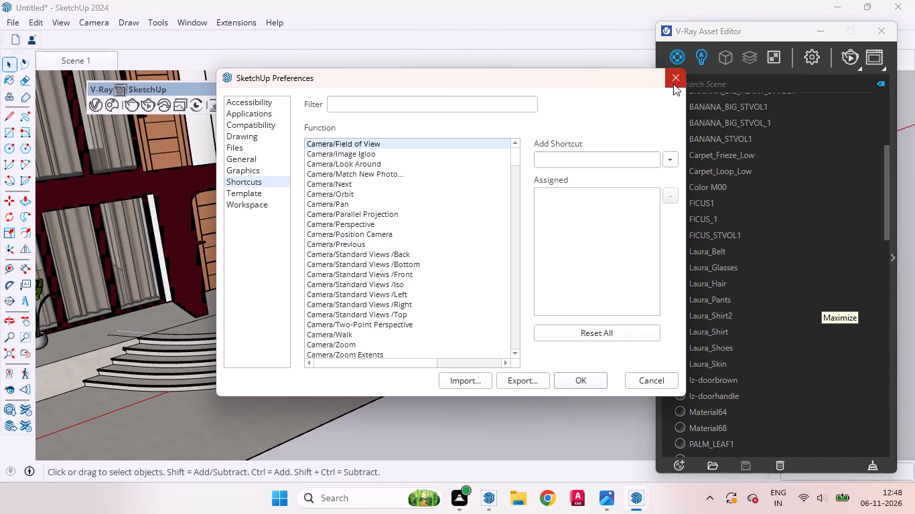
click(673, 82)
Find the bushy 392 KB "plant" model without a pot in the 3D Warehouse and load it into the model.
click(186, 22)
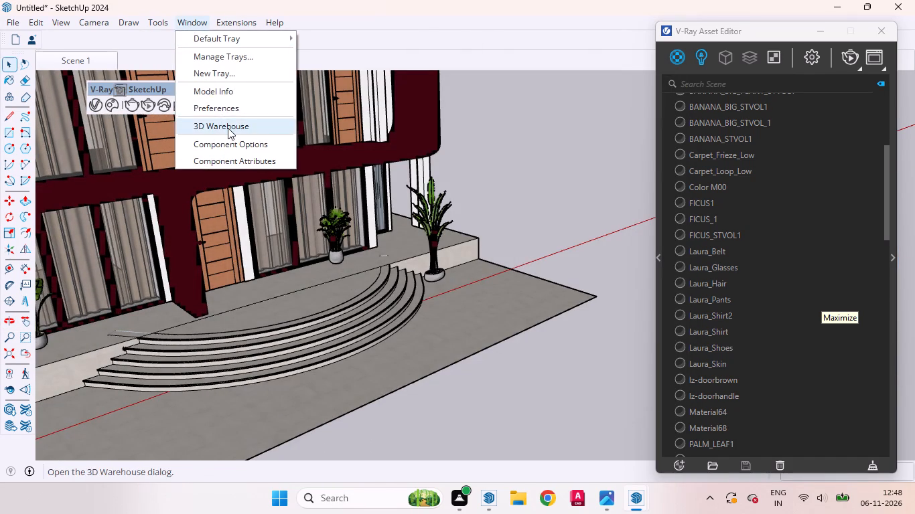
click(228, 127)
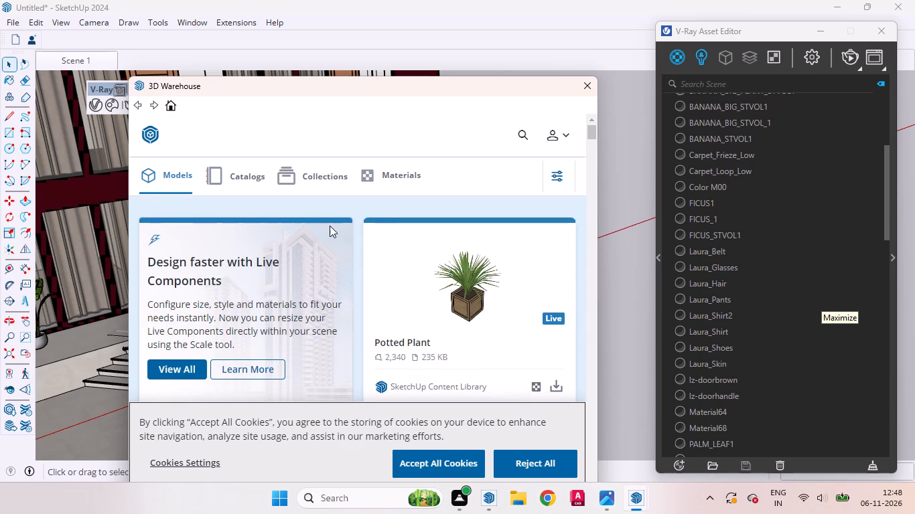
scroll(433, 314, down, 6)
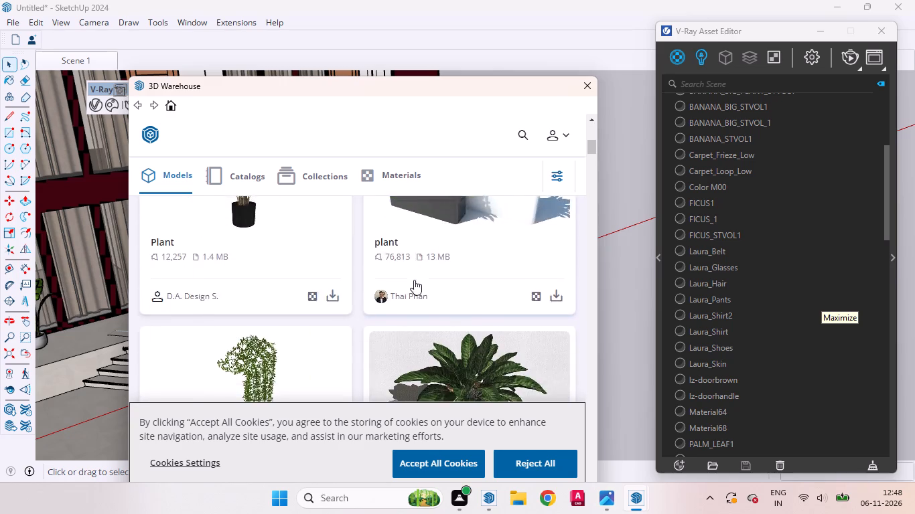
scroll(414, 280, down, 11)
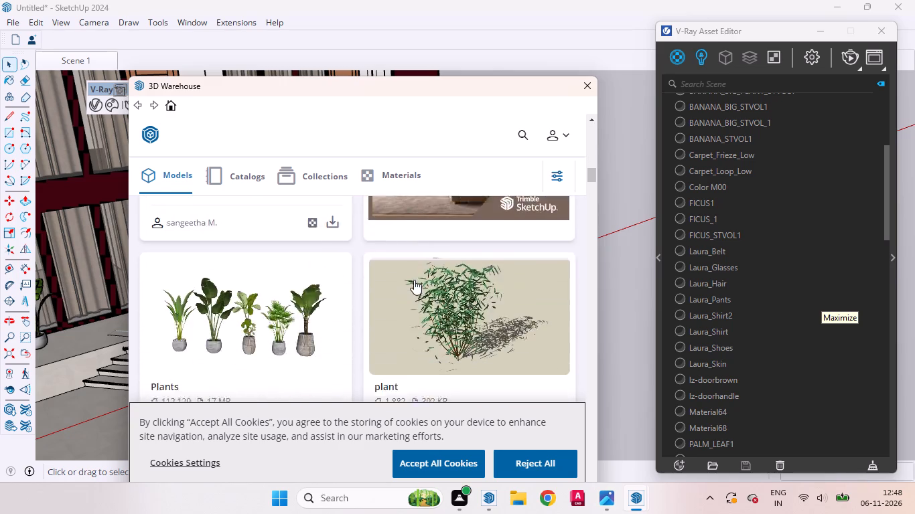
scroll(414, 280, down, 2)
click(557, 295)
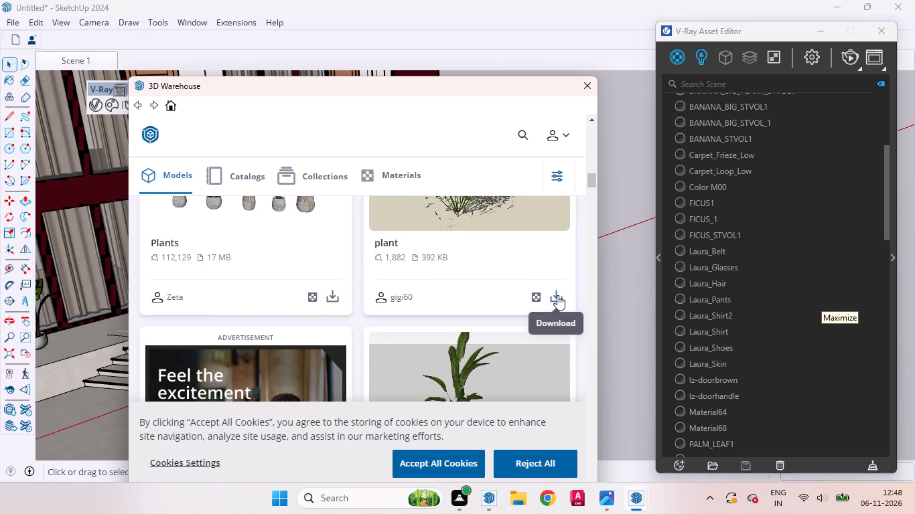
click(315, 299)
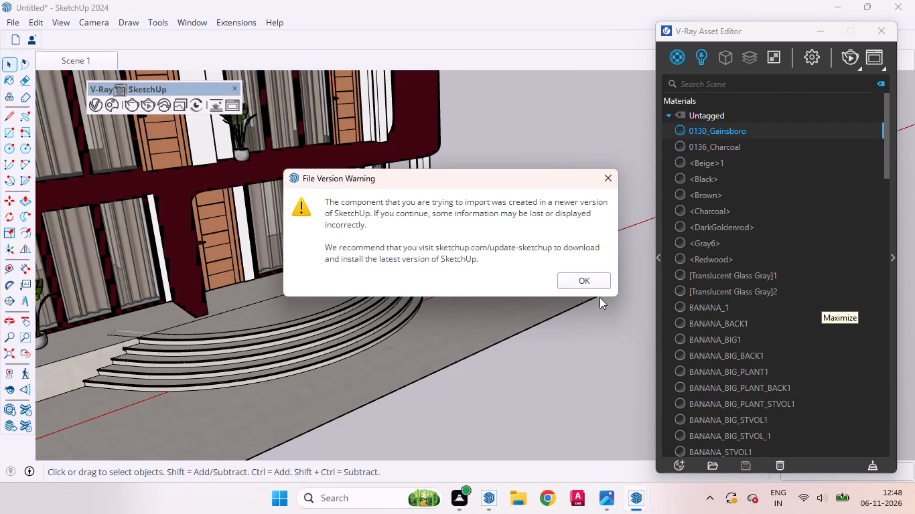
click(580, 282)
Place the bushy plant on the paving in the corner between the porch wall and the curved entrance steps.
scroll(507, 298, down, 6)
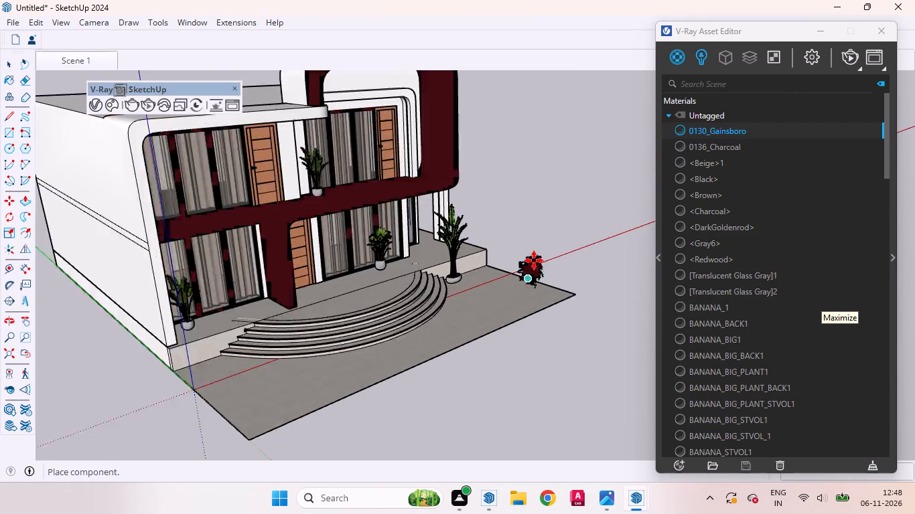
scroll(534, 260, down, 4)
scroll(323, 312, up, 15)
scroll(357, 369, up, 1)
middle_drag(357, 369, 291, 369)
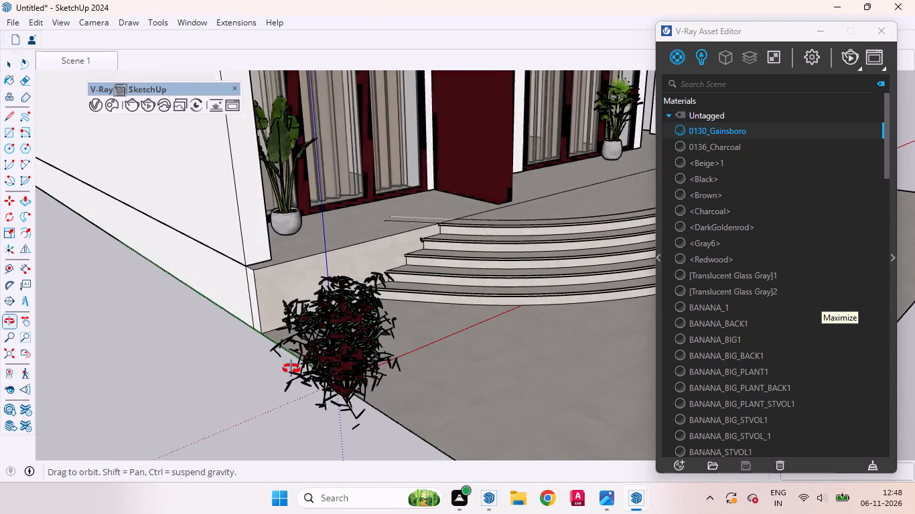
middle_drag(291, 369, 65, 321)
scroll(303, 282, up, 5)
middle_drag(278, 276, 418, 392)
scroll(418, 392, up, 1)
scroll(421, 376, down, 9)
scroll(322, 329, up, 10)
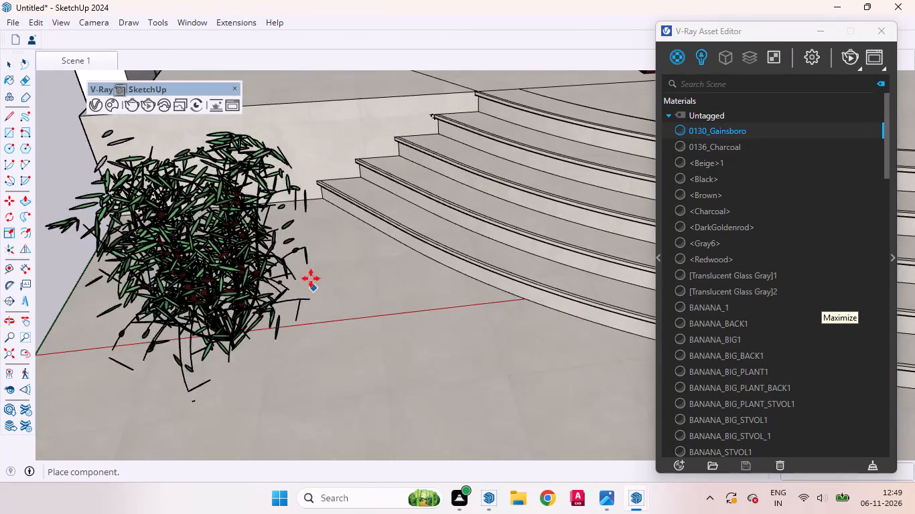
click(294, 234)
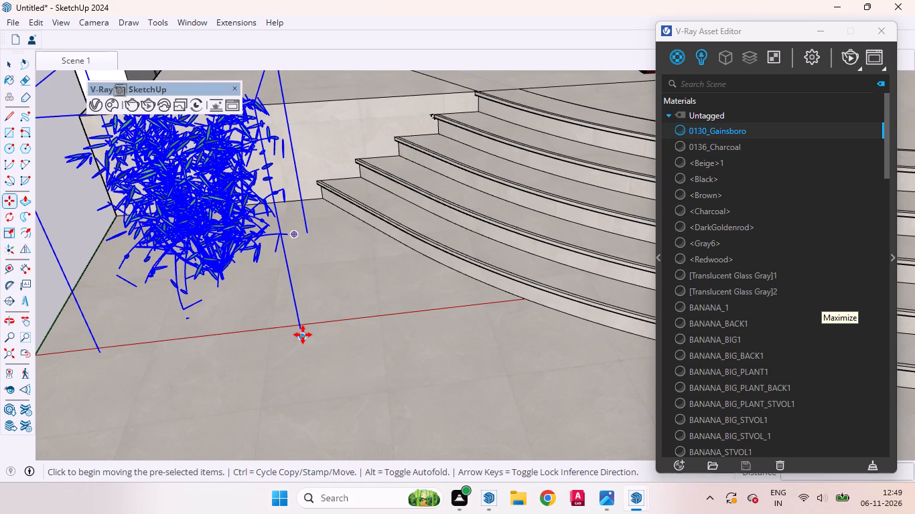
key(space)
Draw a circle on the paving, centred on the base of the bushy plant's stem, to outline a planting bed.
scroll(313, 234, down, 8)
middle_drag(348, 280, 282, 213)
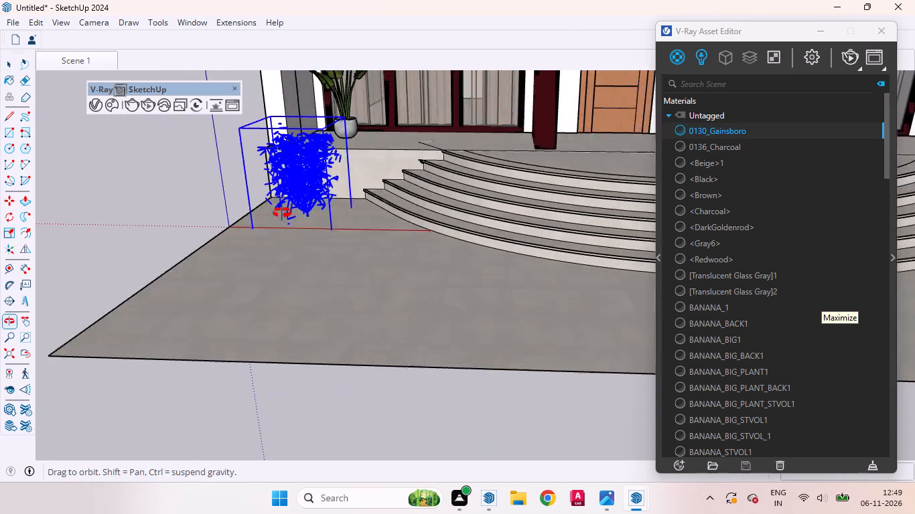
middle_drag(282, 213, 282, 207)
scroll(291, 212, up, 20)
scroll(291, 212, up, 6)
middle_drag(350, 222, 407, 270)
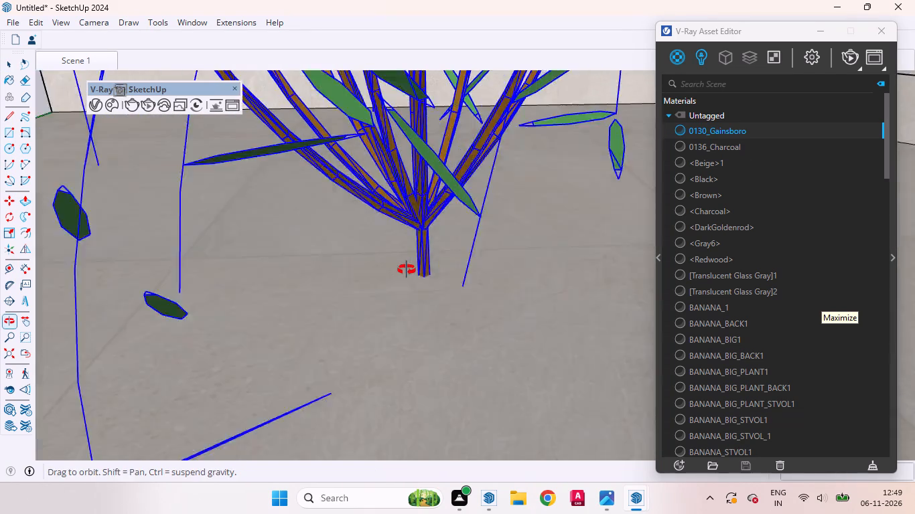
middle_drag(407, 270, 408, 271)
right_click(456, 266)
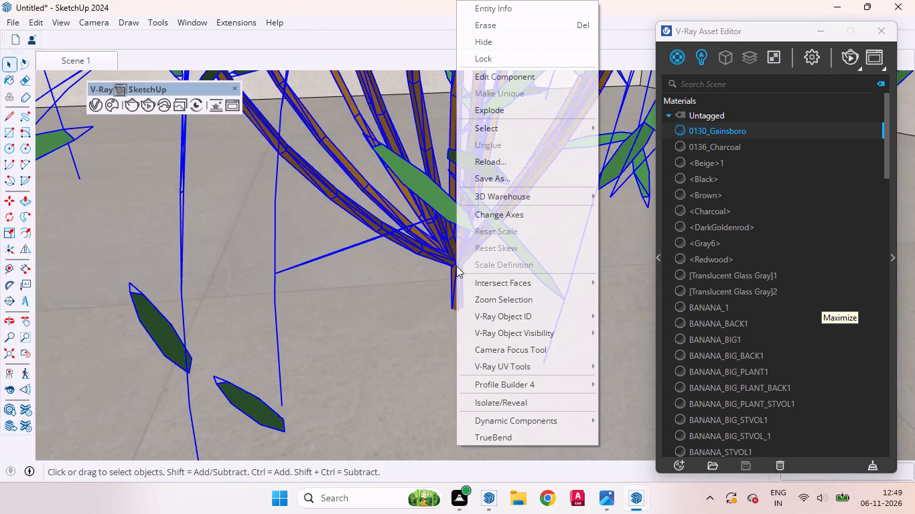
click(429, 306)
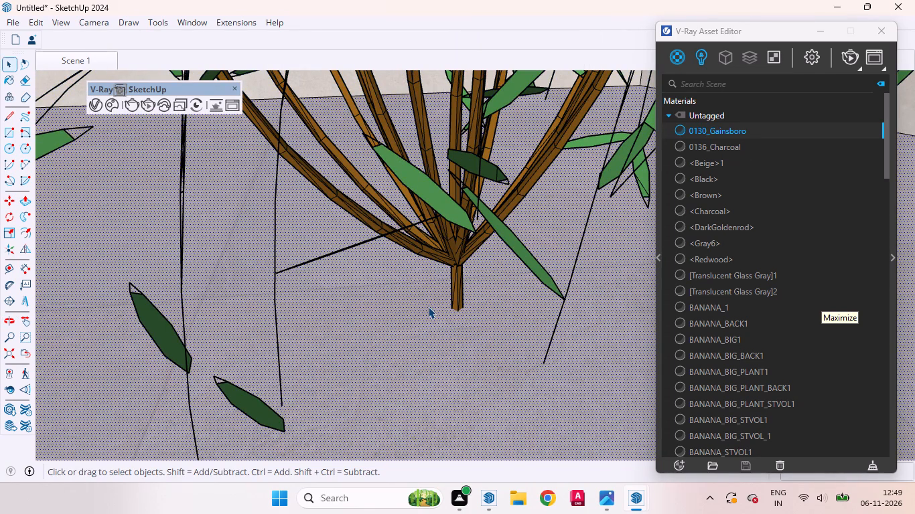
key(c)
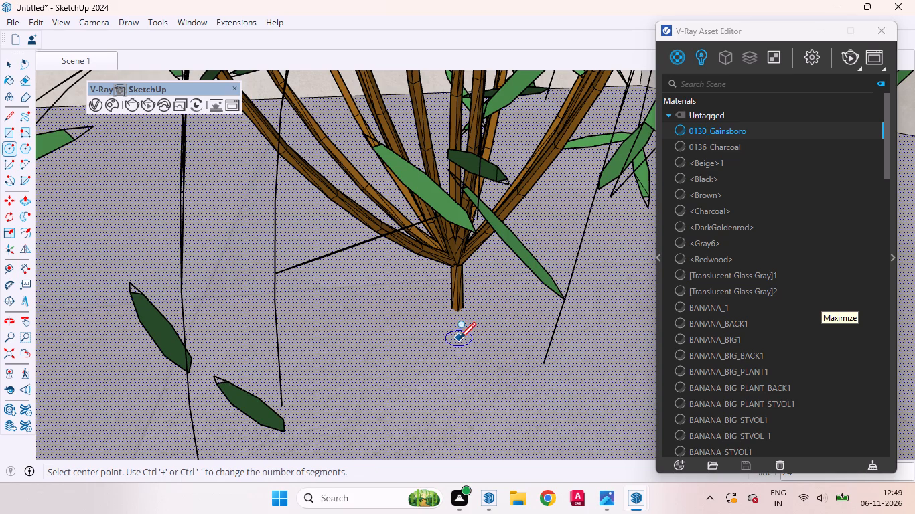
click(460, 315)
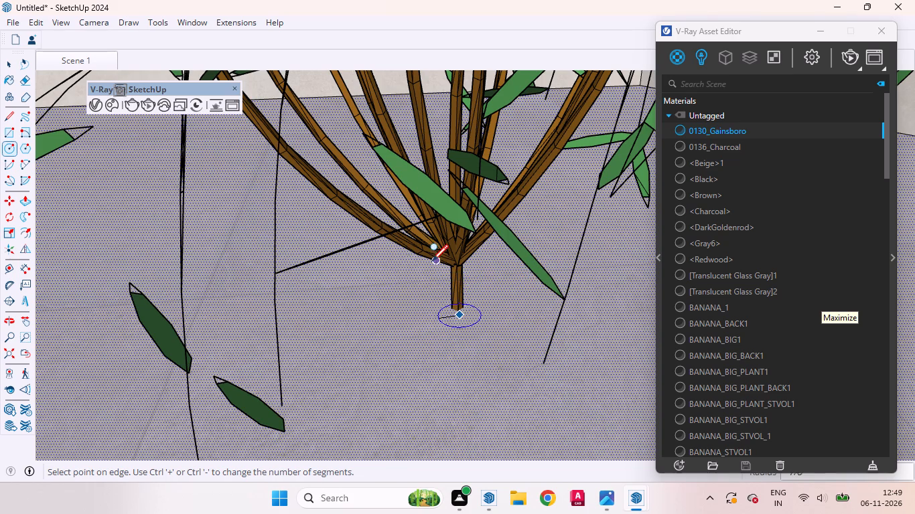
middle_drag(448, 272, 349, 217)
scroll(349, 217, up, 1)
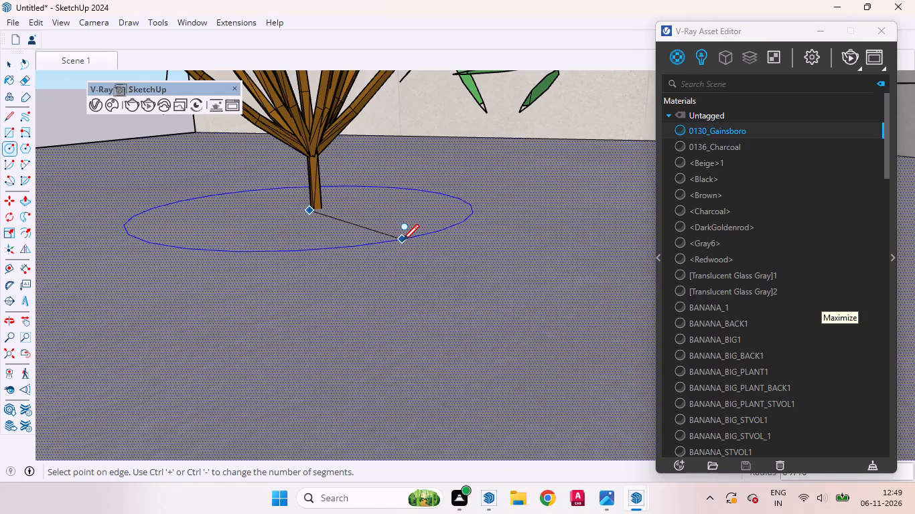
click(403, 240)
middle_drag(401, 237, 498, 317)
key(space)
text(n)
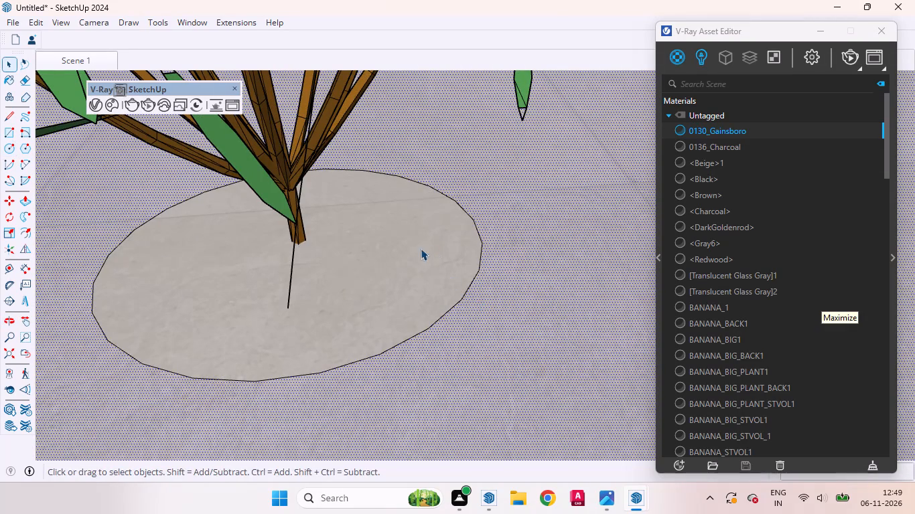
Bring up the tray's material library, narrow the tray, and show the Landscaping, Fencing and Vegetation collection.
drag(794, 34, 597, 33)
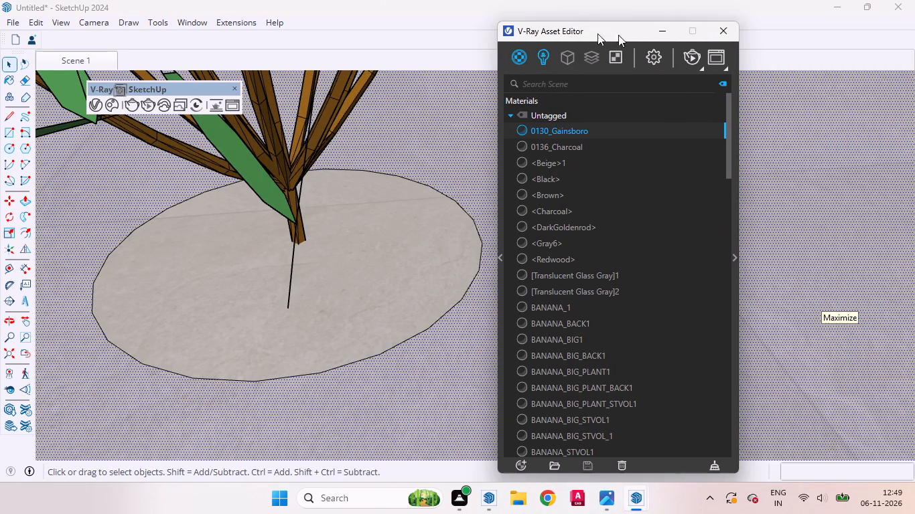
click(185, 19)
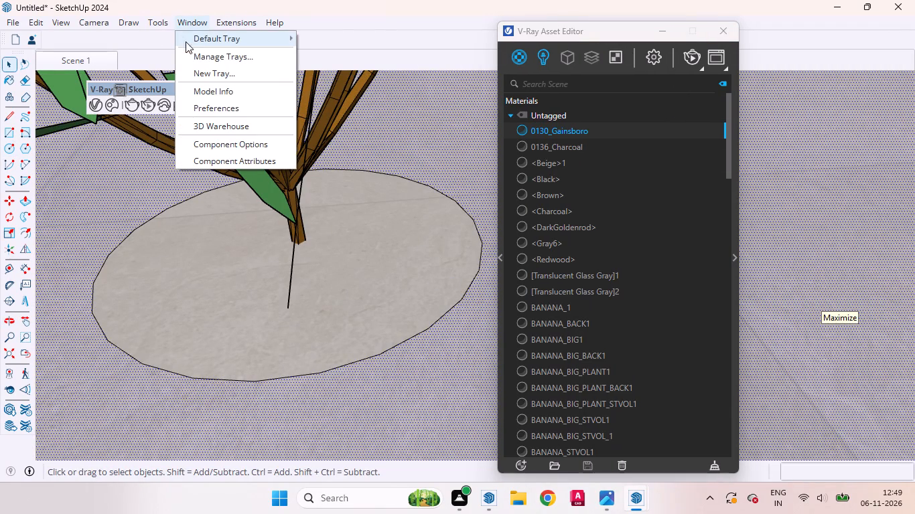
click(344, 40)
scroll(376, 205, down, 1)
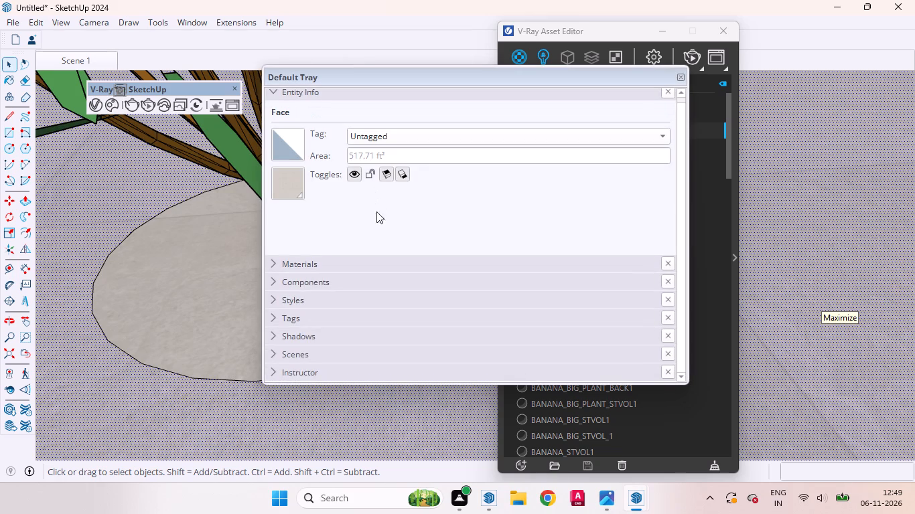
drag(262, 223, 293, 229)
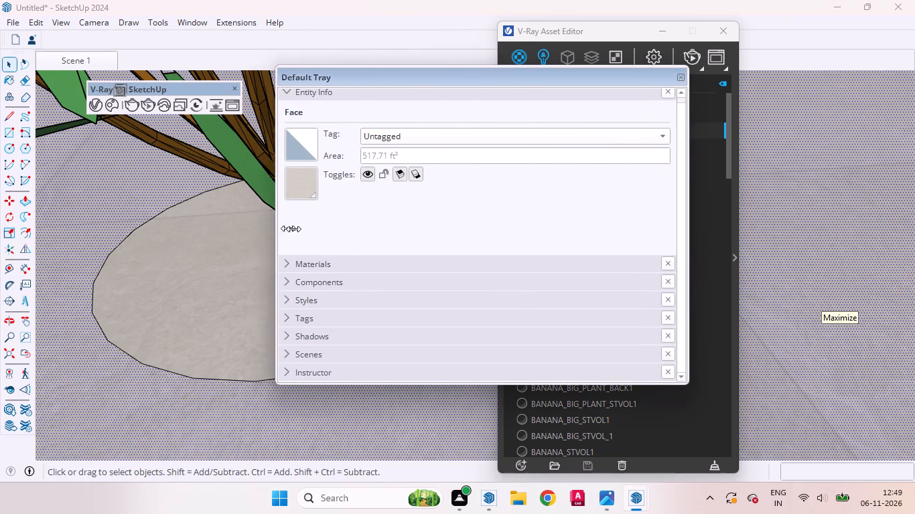
drag(293, 229, 751, 241)
click(498, 92)
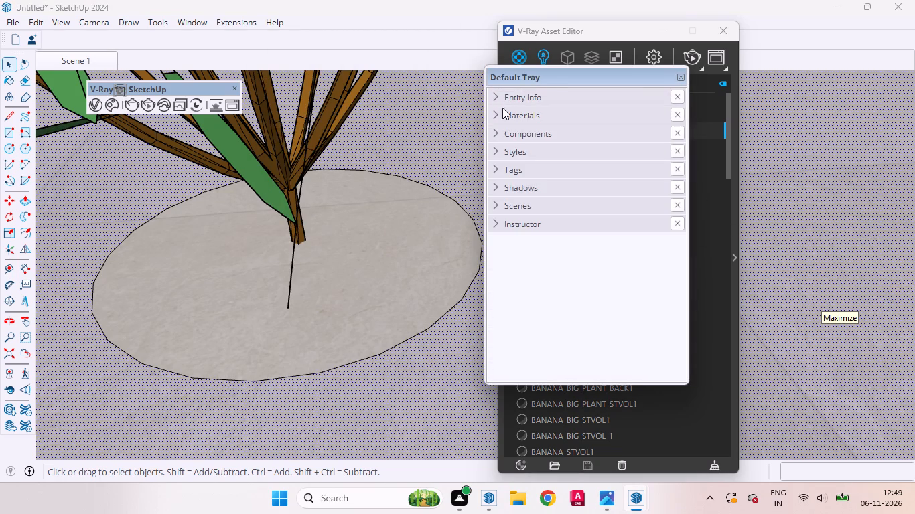
click(513, 118)
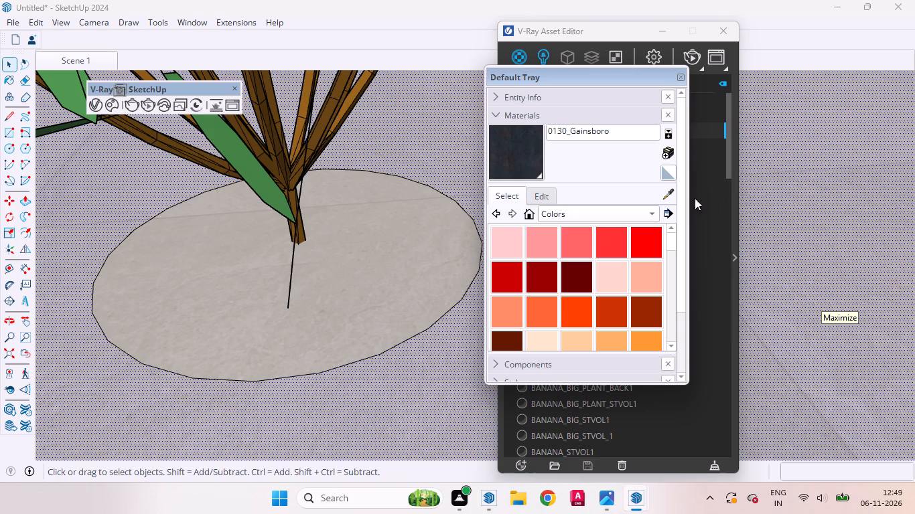
click(651, 213)
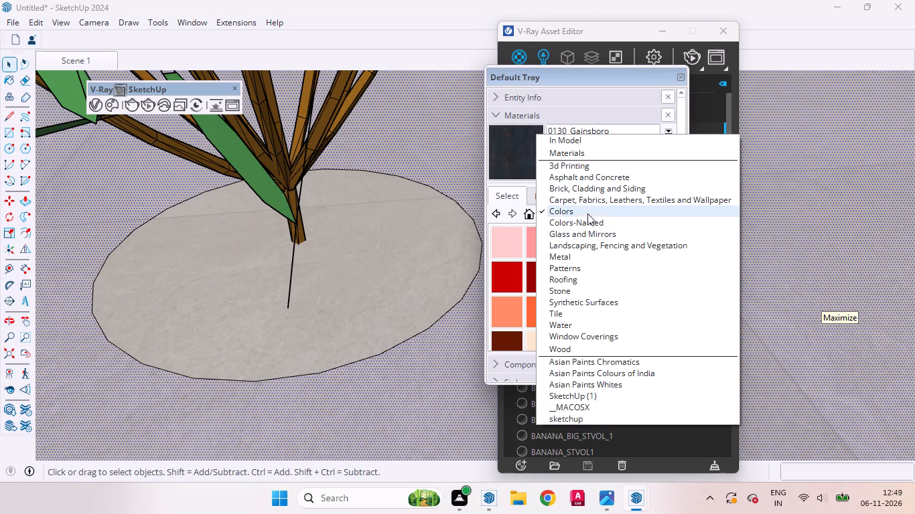
click(589, 248)
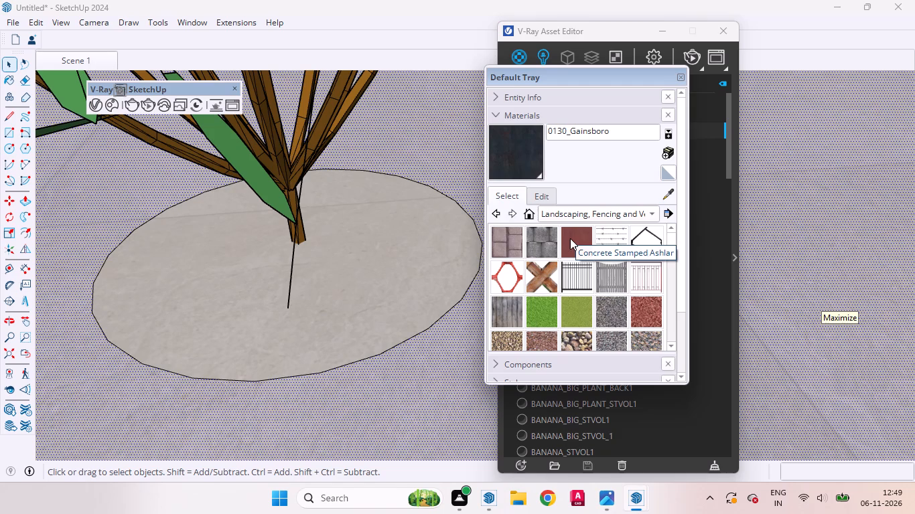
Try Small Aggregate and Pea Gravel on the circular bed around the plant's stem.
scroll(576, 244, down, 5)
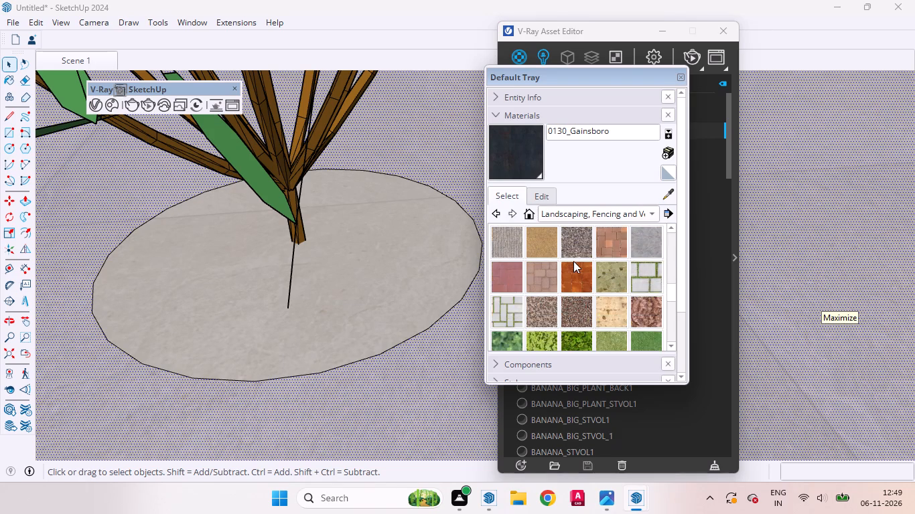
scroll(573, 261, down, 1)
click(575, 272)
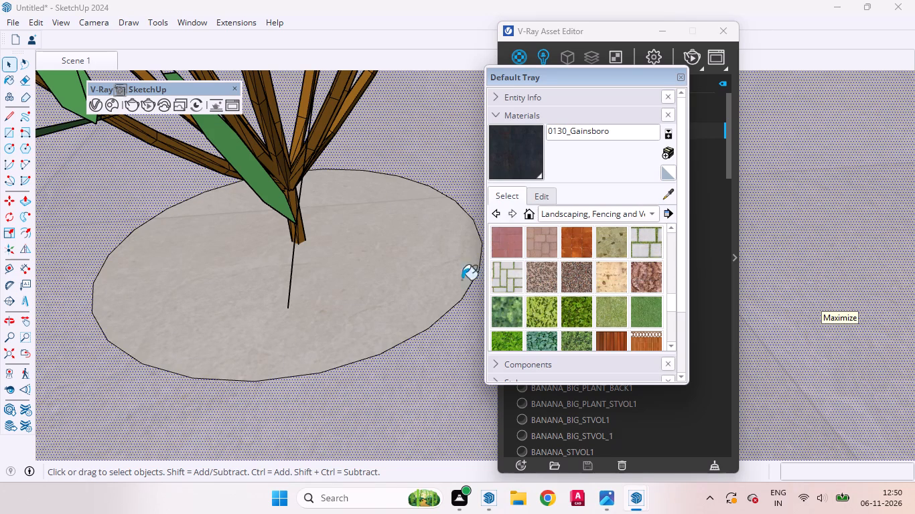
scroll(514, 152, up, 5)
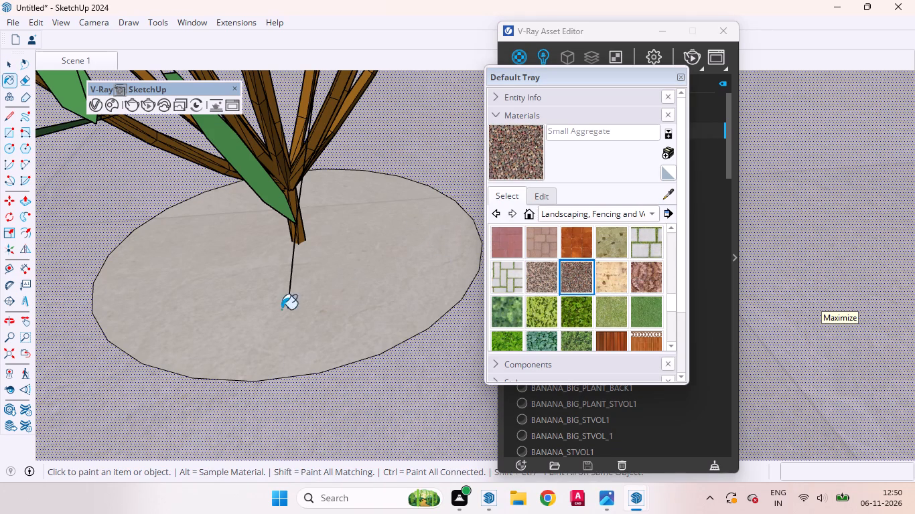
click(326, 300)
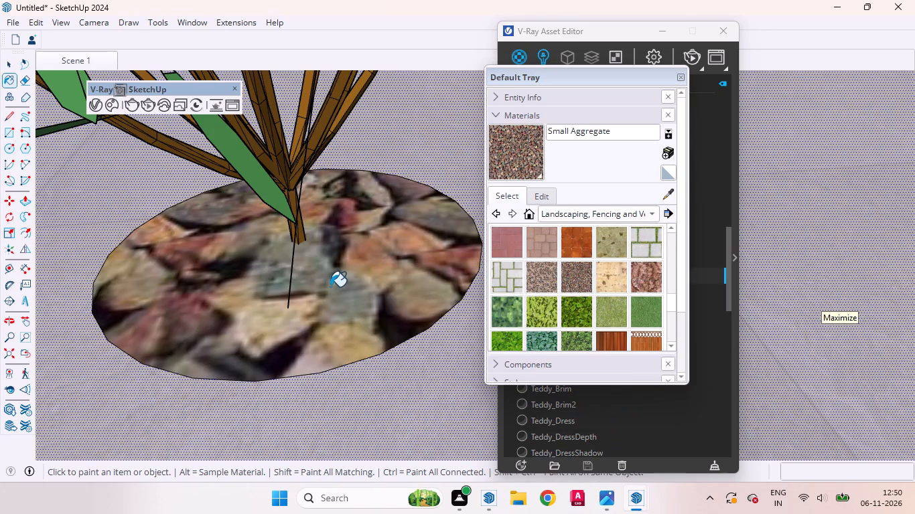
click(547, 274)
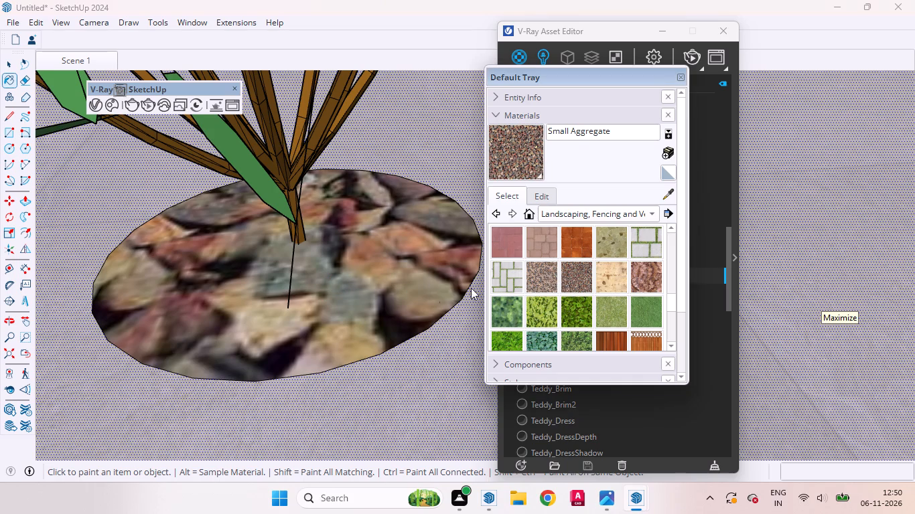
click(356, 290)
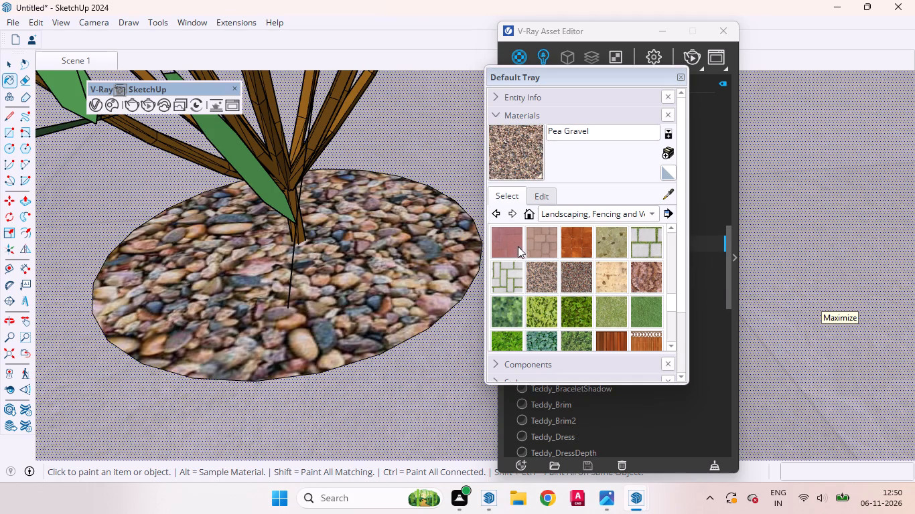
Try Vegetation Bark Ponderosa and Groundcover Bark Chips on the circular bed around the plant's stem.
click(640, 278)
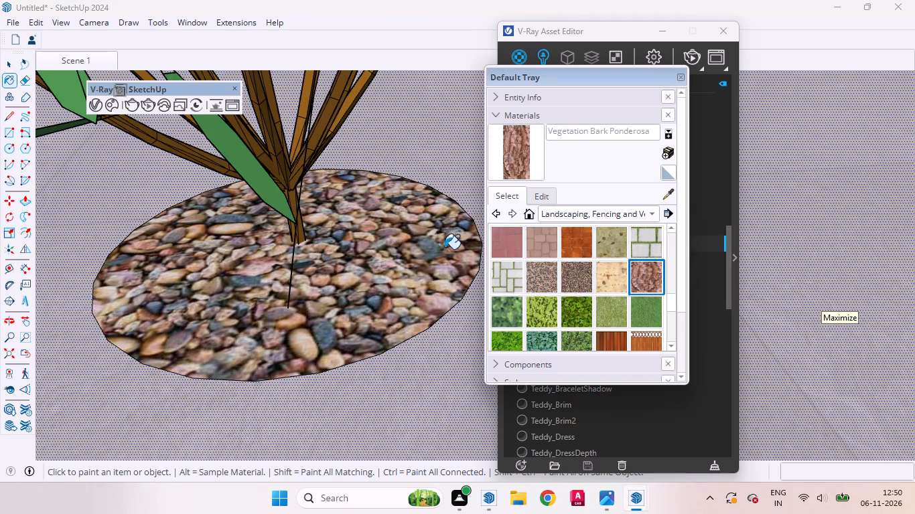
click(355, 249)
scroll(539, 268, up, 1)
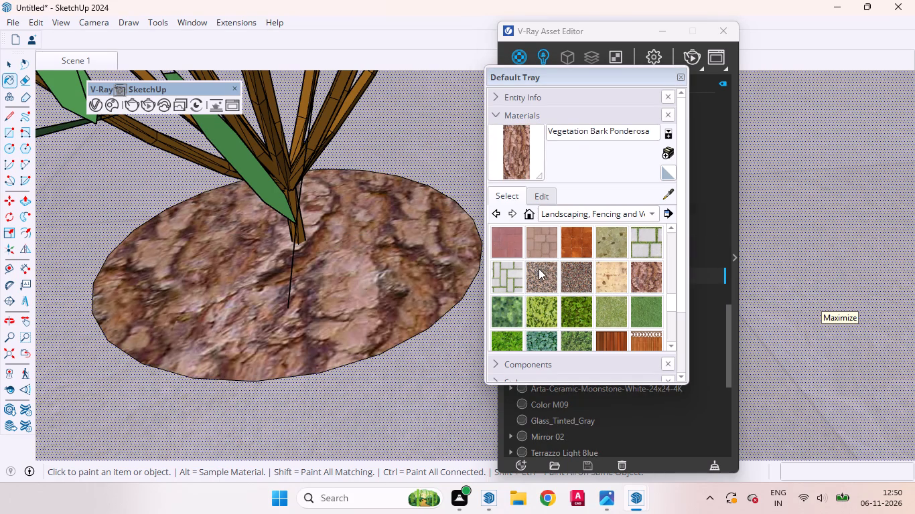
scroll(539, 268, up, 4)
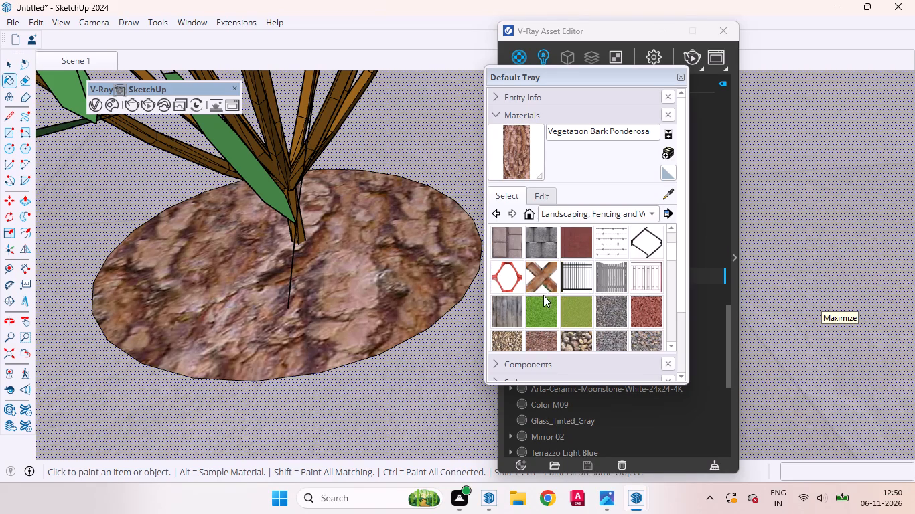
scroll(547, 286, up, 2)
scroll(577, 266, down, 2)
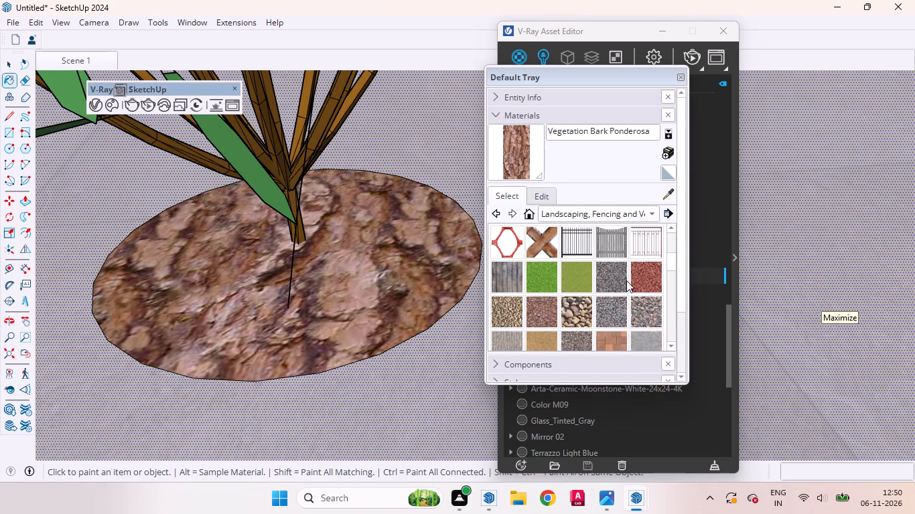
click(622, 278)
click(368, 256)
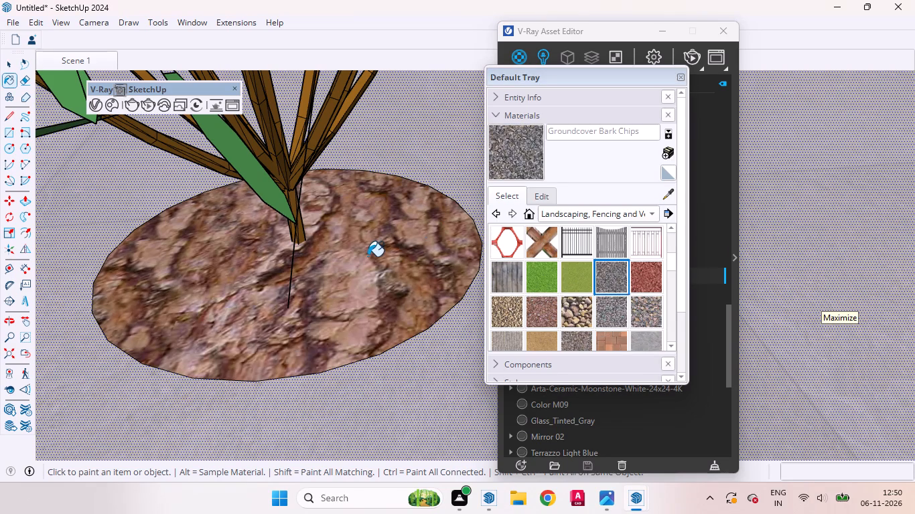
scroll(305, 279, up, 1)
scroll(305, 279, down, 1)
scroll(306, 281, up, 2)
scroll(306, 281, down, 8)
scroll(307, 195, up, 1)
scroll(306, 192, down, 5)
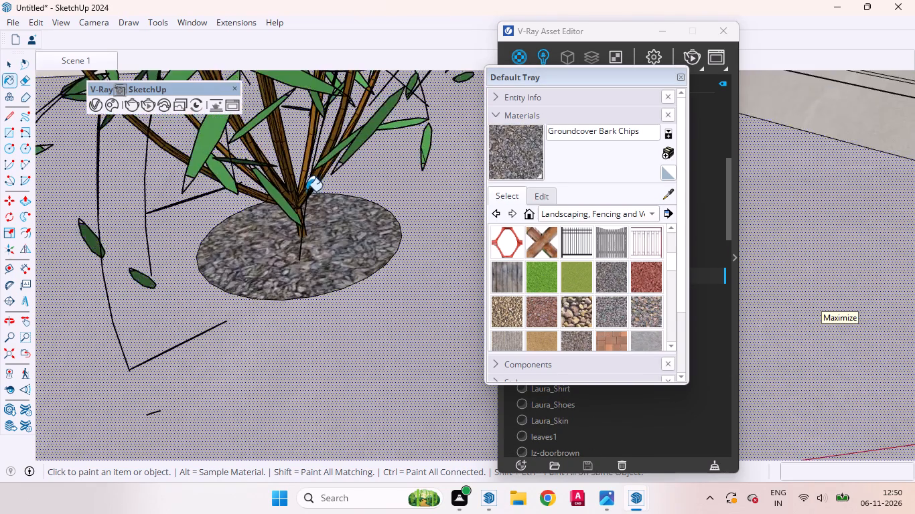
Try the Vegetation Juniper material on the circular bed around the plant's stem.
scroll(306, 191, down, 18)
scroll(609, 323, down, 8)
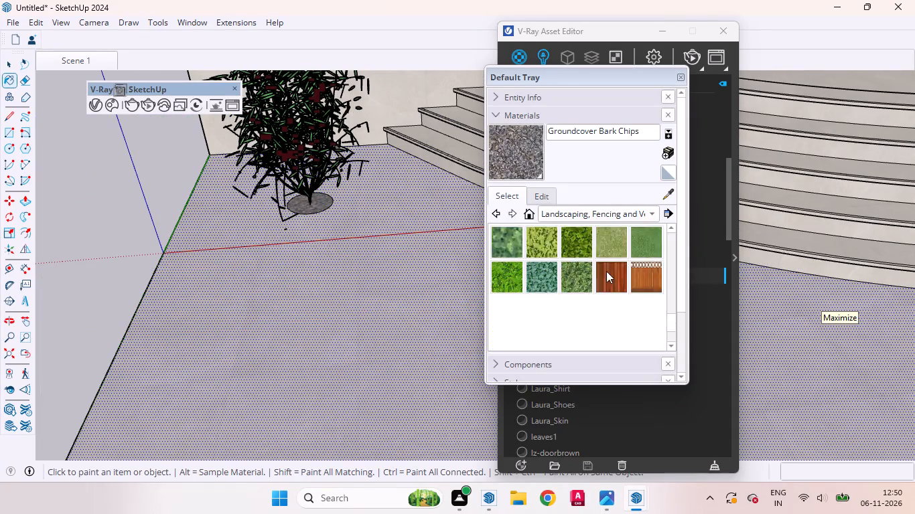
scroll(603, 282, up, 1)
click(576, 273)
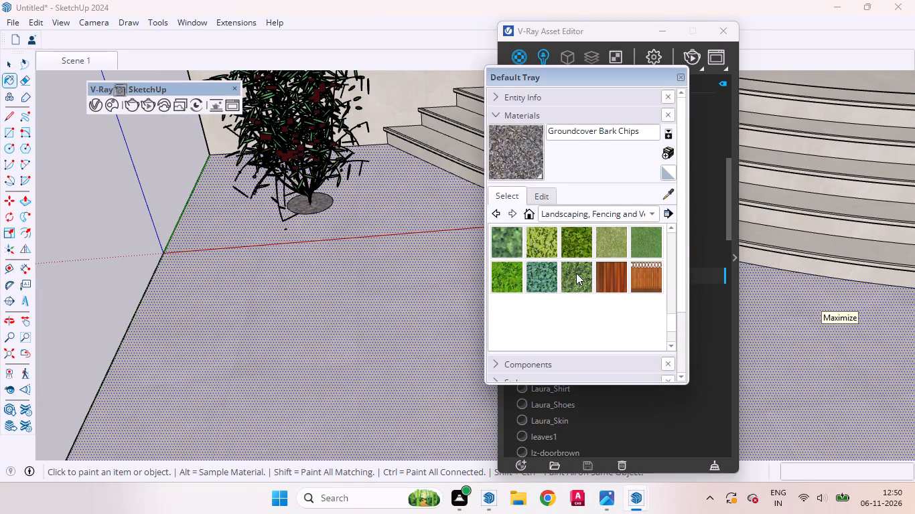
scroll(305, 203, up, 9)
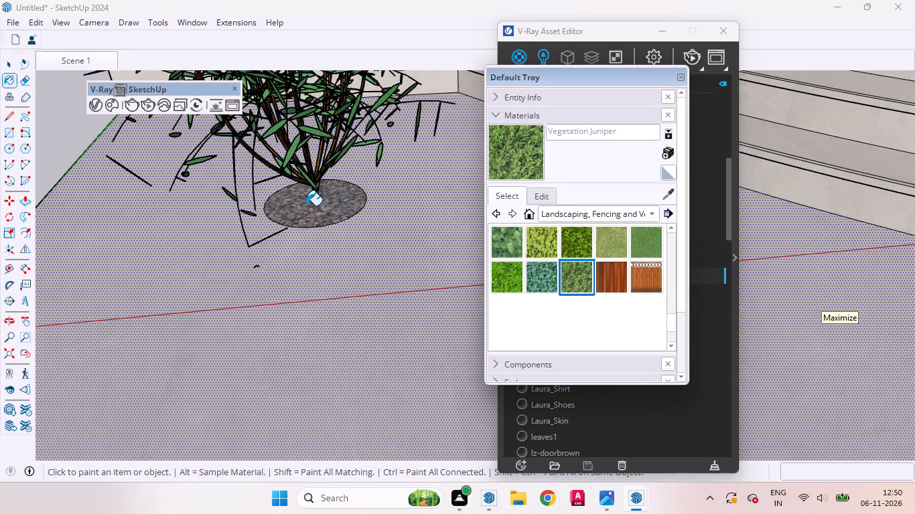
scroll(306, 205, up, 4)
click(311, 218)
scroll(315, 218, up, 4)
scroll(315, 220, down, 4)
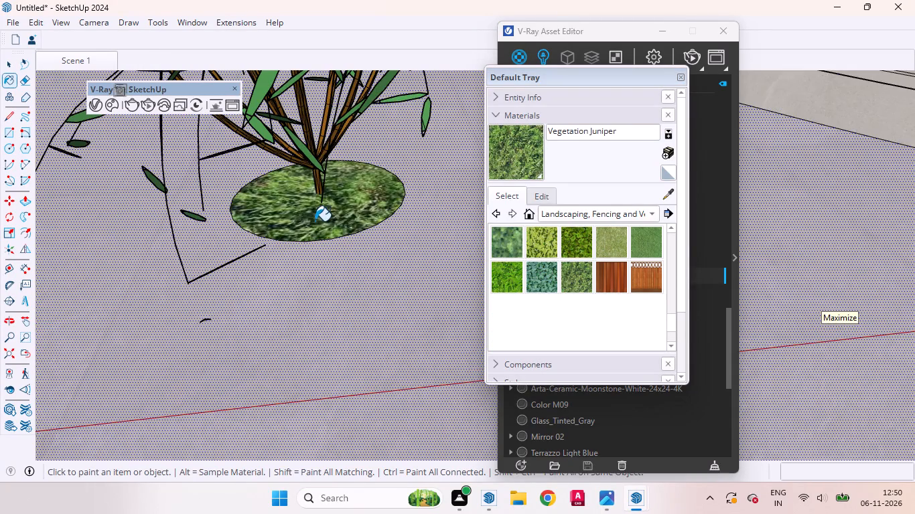
Paint the circular bed around the plant's stem with Groundcover Gravel 1 inch.
scroll(583, 224, up, 3)
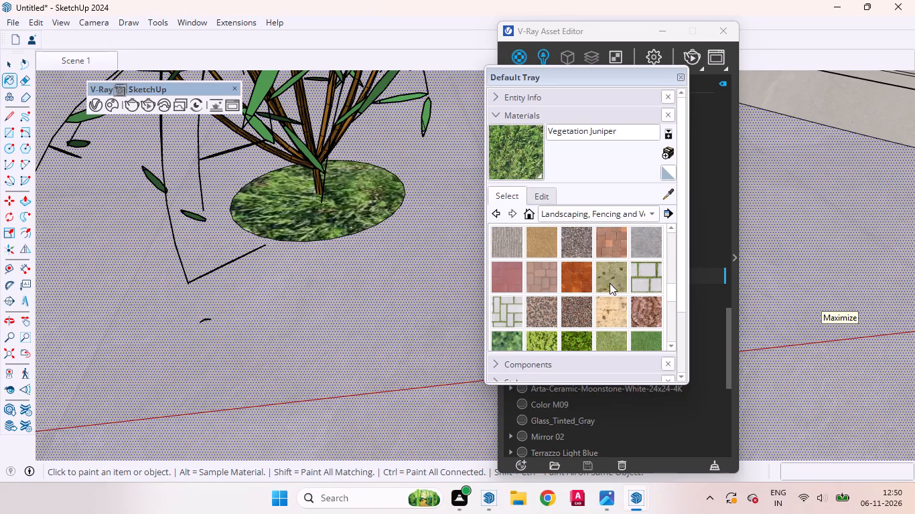
scroll(610, 283, up, 2)
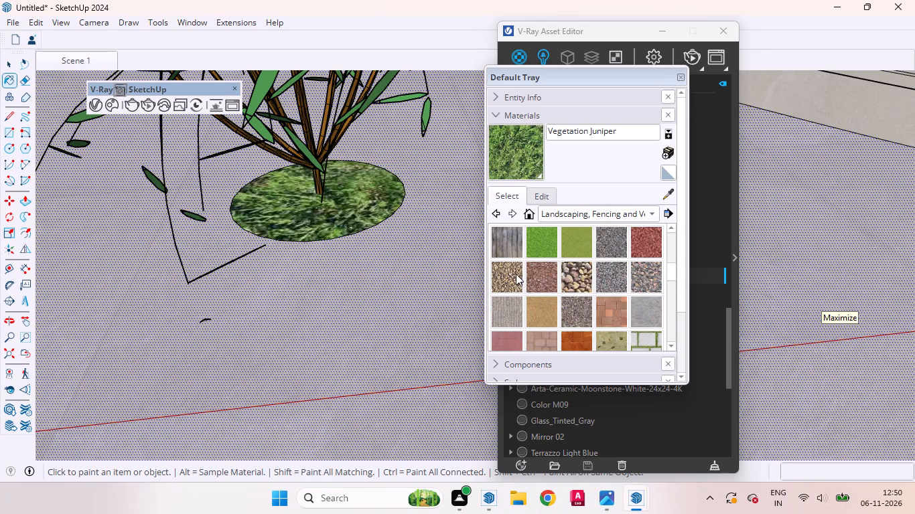
click(516, 274)
click(324, 226)
scroll(329, 216, up, 1)
scroll(329, 216, down, 1)
scroll(329, 216, up, 4)
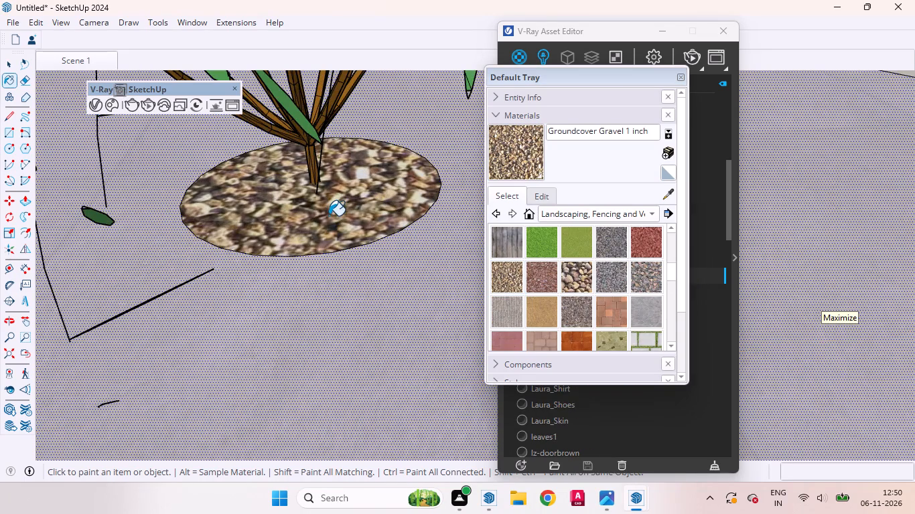
Scale the plant on the gravel bed vertically by about 1.76.
key(space)
scroll(328, 211, down, 20)
scroll(328, 211, down, 6)
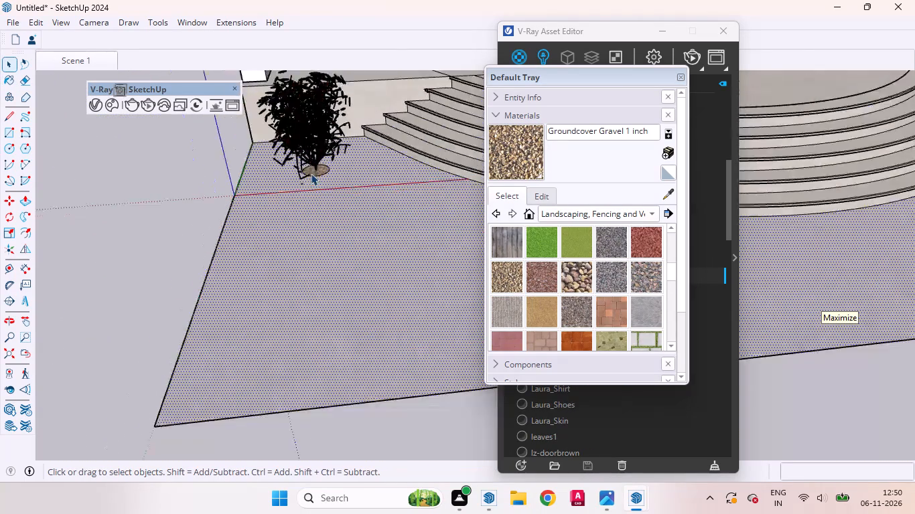
scroll(311, 173, down, 11)
click(348, 300)
scroll(288, 148, up, 13)
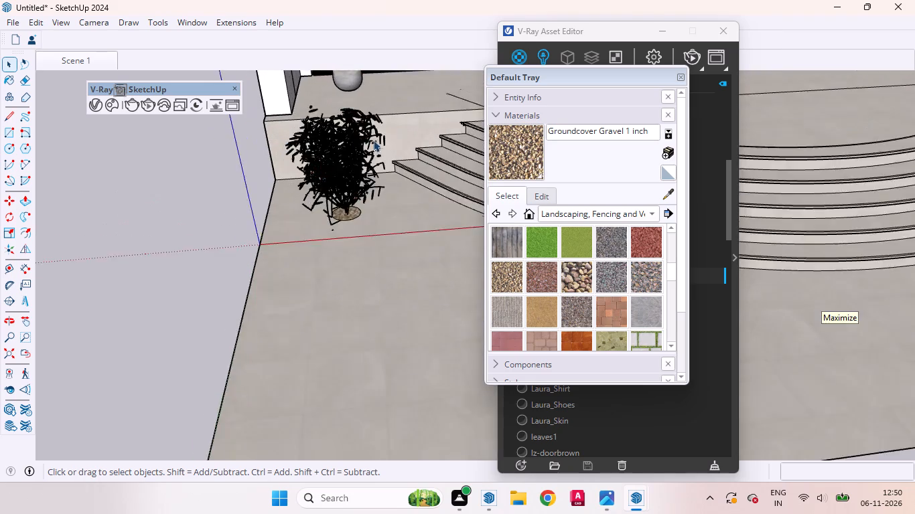
scroll(373, 140, up, 3)
click(338, 169)
key(s)
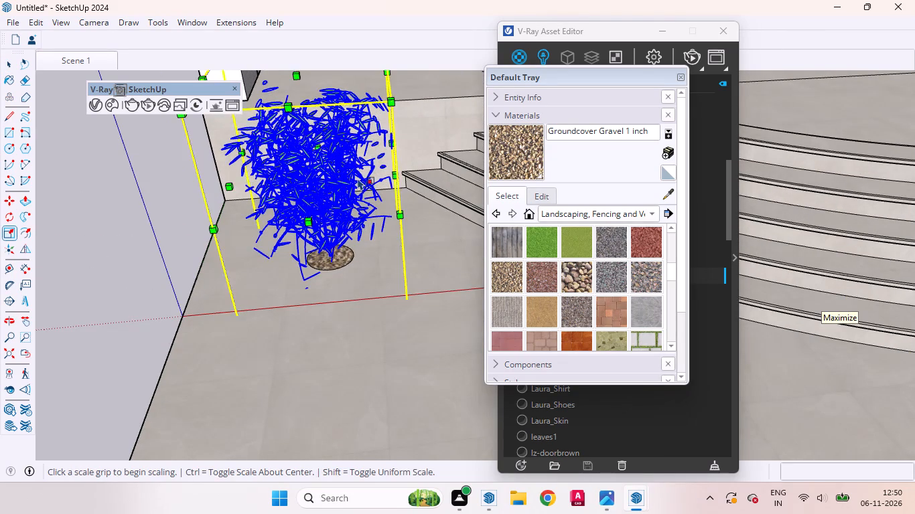
scroll(368, 246, down, 4)
click(324, 140)
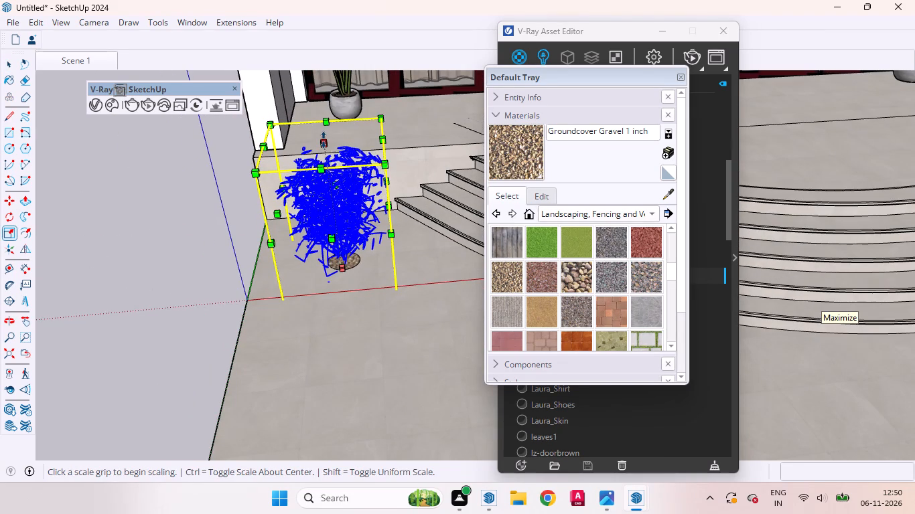
scroll(313, 135, down, 18)
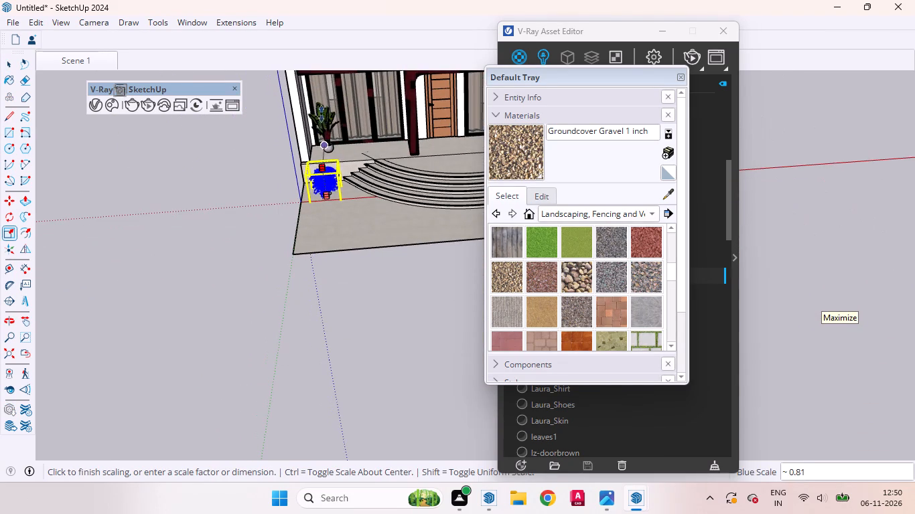
click(317, 106)
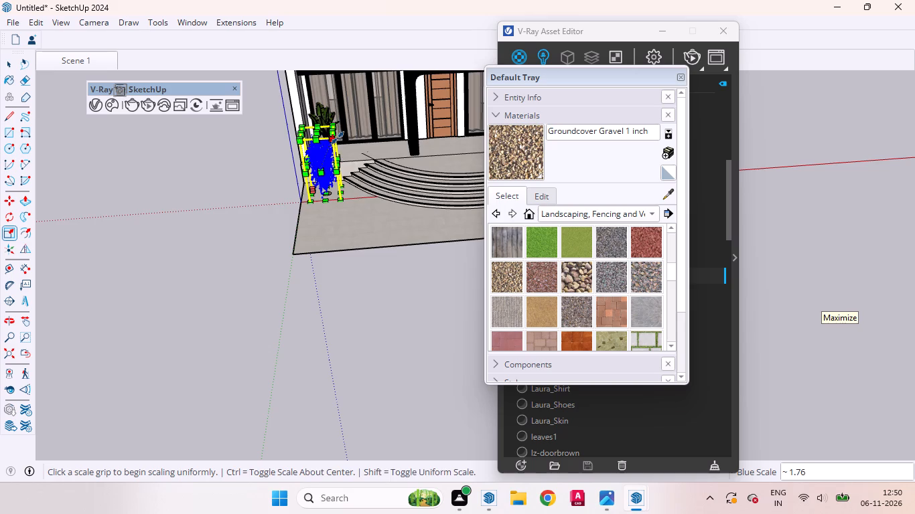
Widen the plant along the red axis by a scale factor of about 1.2.
scroll(336, 164, up, 8)
drag(340, 167, 352, 167)
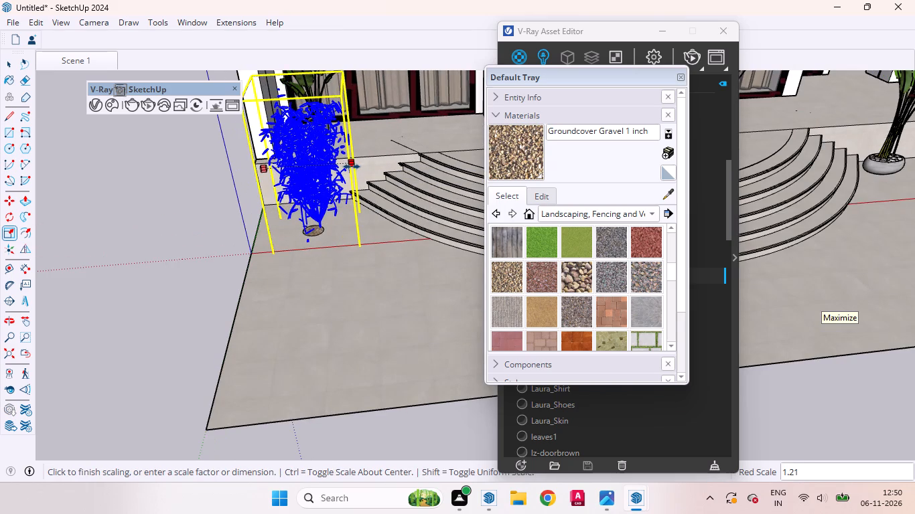
drag(352, 167, 354, 167)
key(space)
click(125, 235)
Move the plant across the paving to bring its stem over the circular gravel bed.
scroll(255, 213, up, 14)
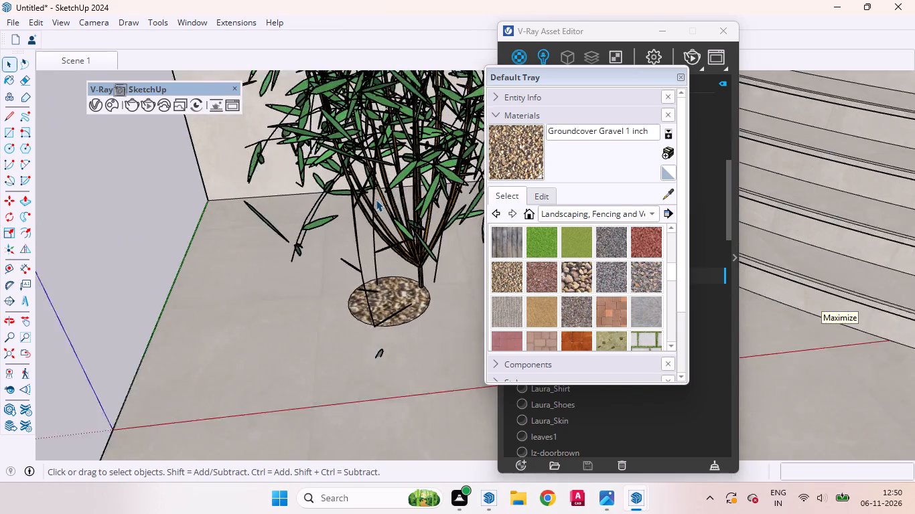
middle_drag(374, 225, 265, 163)
scroll(449, 195, up, 8)
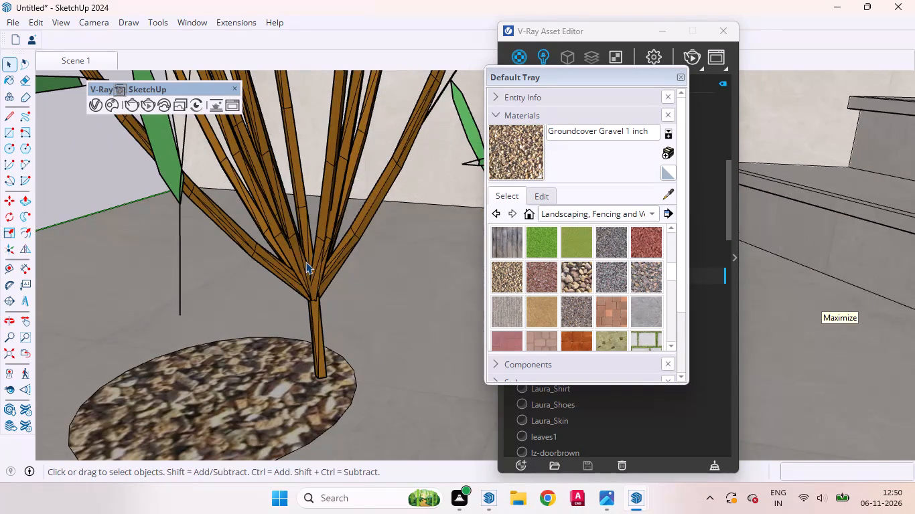
click(305, 262)
scroll(290, 204, down, 10)
middle_drag(324, 258, 196, 316)
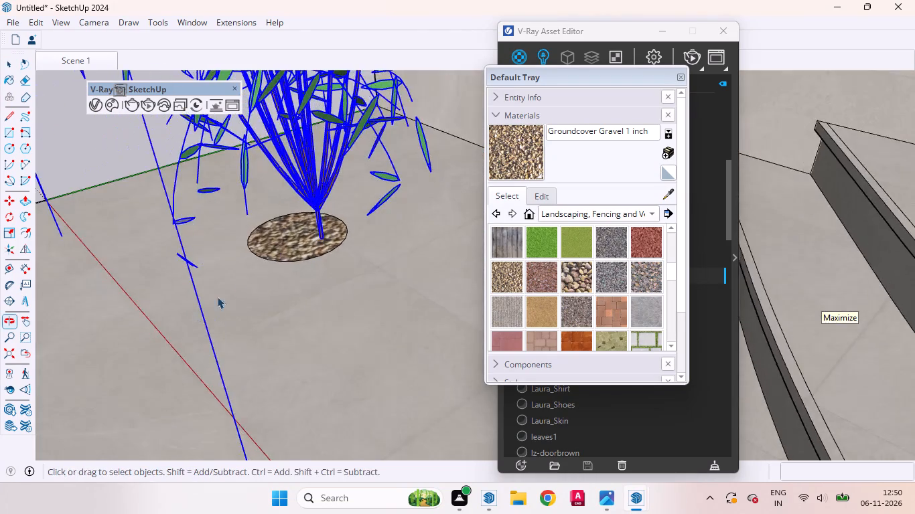
scroll(283, 254, up, 17)
middle_drag(348, 249, 255, 228)
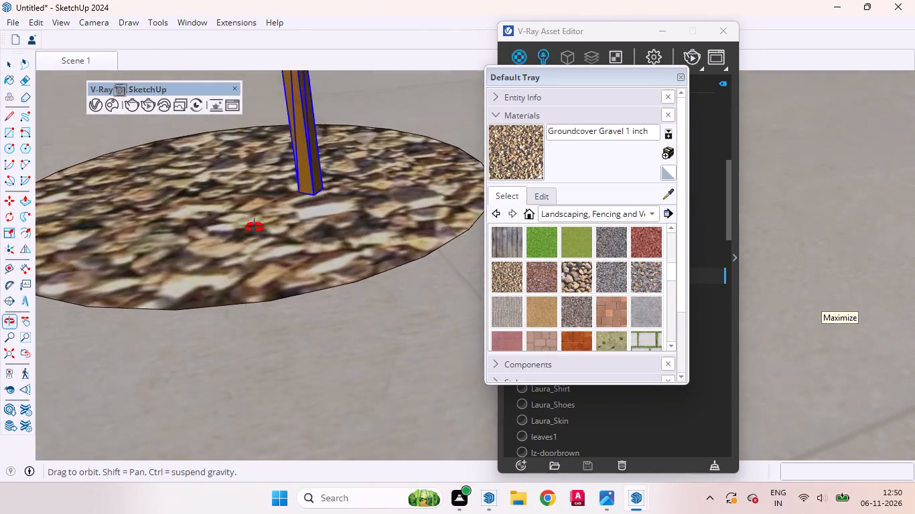
middle_drag(255, 228, 521, 180)
scroll(309, 239, down, 19)
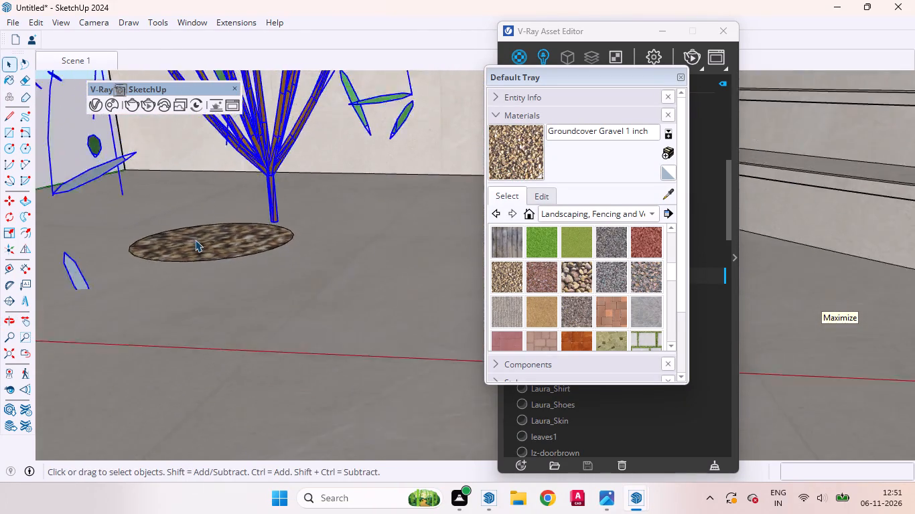
scroll(195, 240, down, 3)
middle_drag(211, 257, 322, 215)
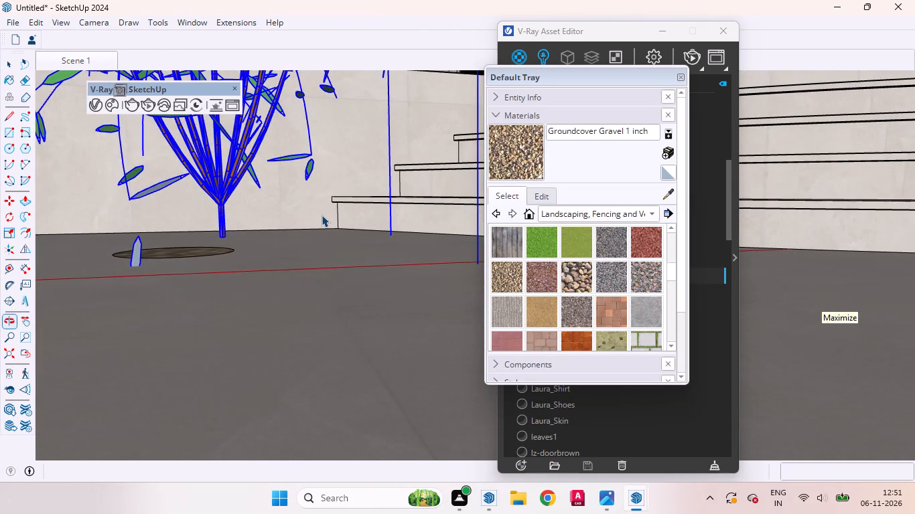
key(m)
click(275, 272)
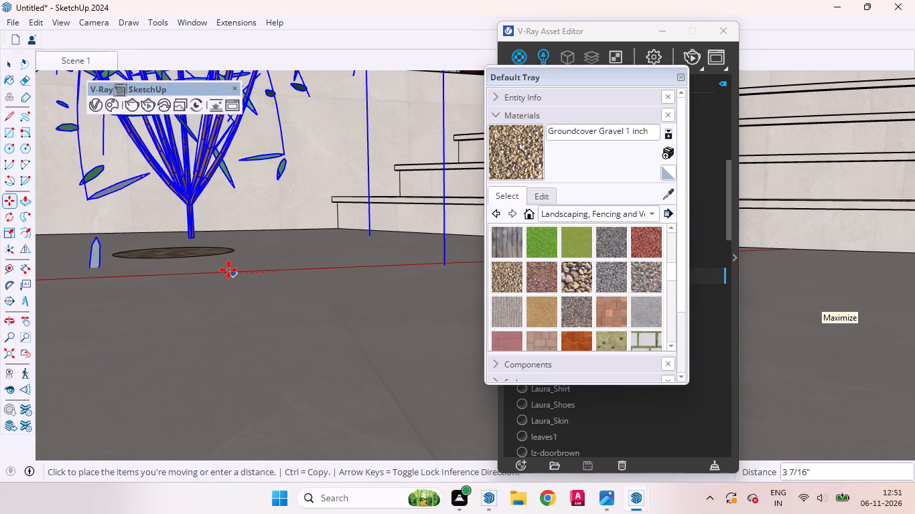
click(208, 274)
Move the plant about 3 13/16" across the paving to bring its stem closer to the gravel bed's centre.
middle_drag(214, 264, 117, 381)
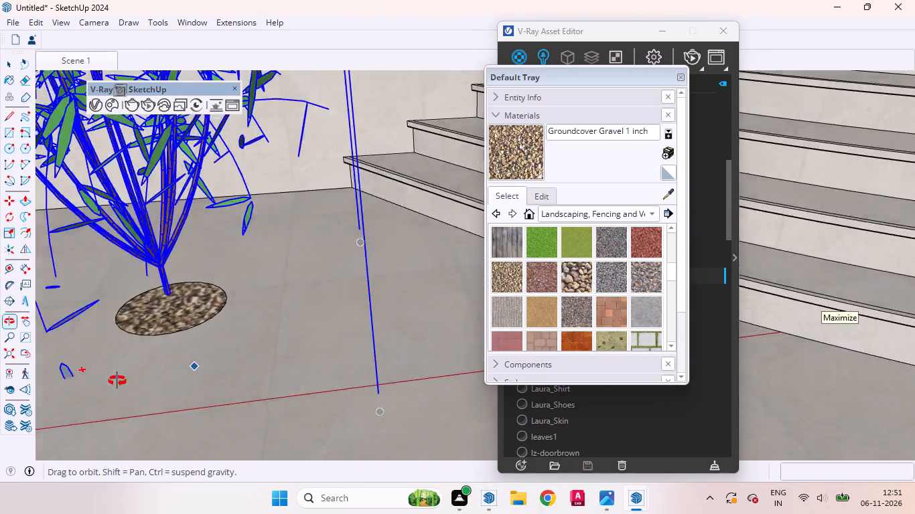
middle_drag(117, 381, 57, 486)
scroll(240, 250, up, 5)
middle_drag(261, 261, 54, 270)
scroll(202, 250, down, 2)
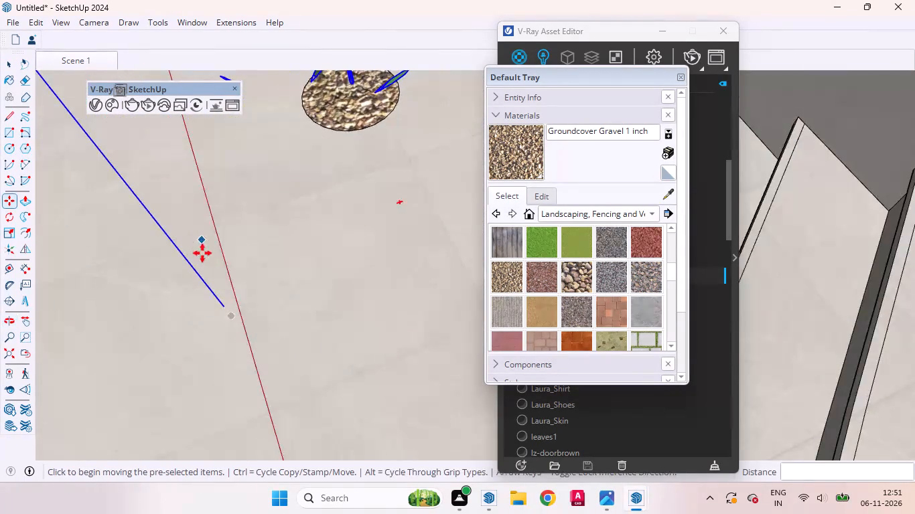
scroll(202, 253, down, 9)
middle_drag(341, 185, 221, 141)
scroll(222, 199, down, 8)
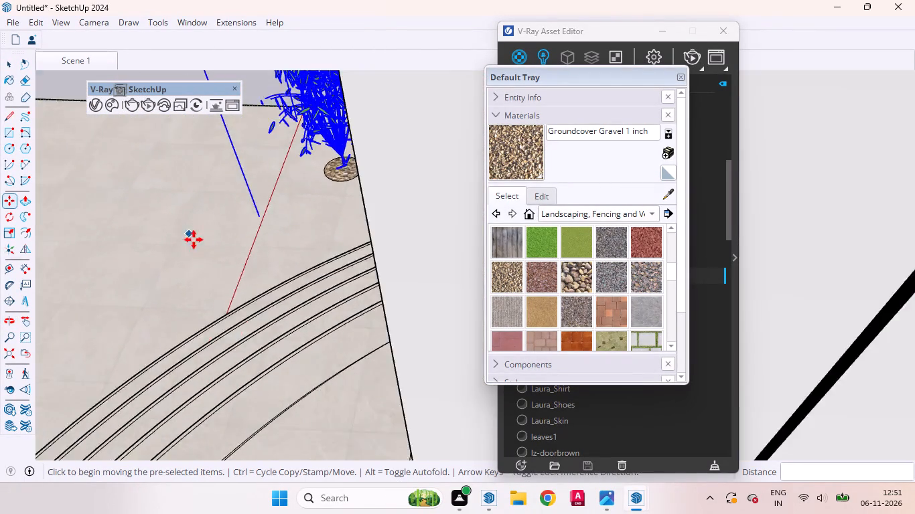
scroll(194, 240, down, 2)
click(25, 353)
middle_drag(187, 333, 528, 341)
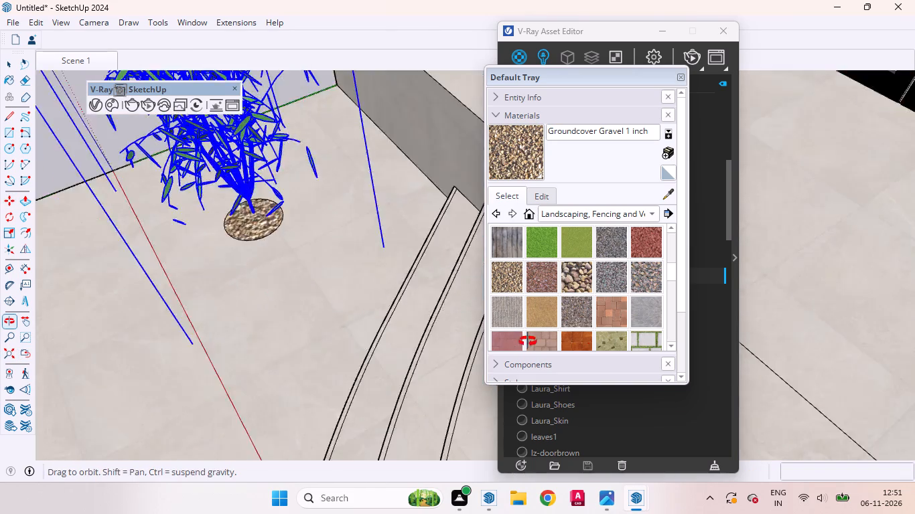
middle_drag(528, 341, 786, 268)
scroll(784, 256, up, 1)
scroll(472, 274, down, 8)
scroll(291, 242, up, 1)
scroll(289, 238, down, 10)
scroll(310, 361, up, 12)
middle_drag(196, 371, 336, 315)
scroll(319, 302, down, 5)
click(330, 325)
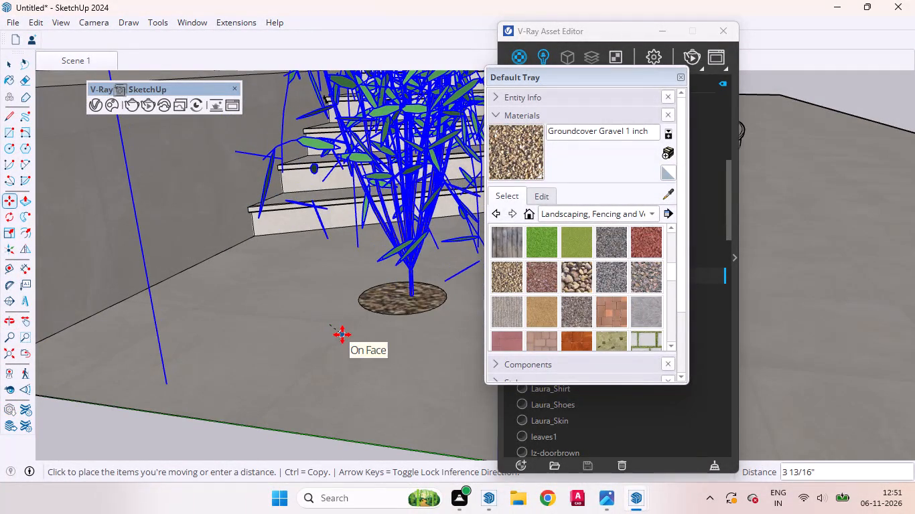
click(343, 335)
Nudge the plant across the paving again to centre its stem on the gravel bed.
middle_drag(413, 331, 178, 363)
scroll(203, 262, up, 3)
scroll(205, 260, down, 1)
scroll(205, 260, up, 4)
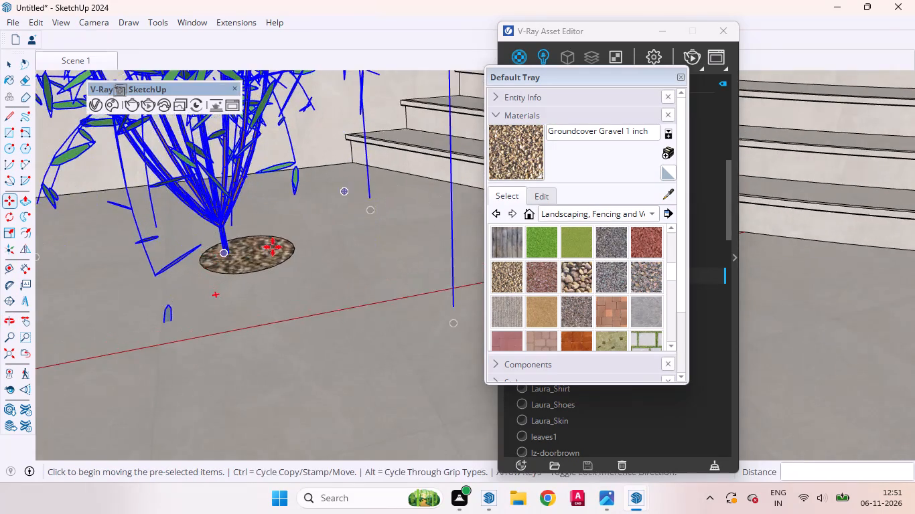
scroll(273, 247, up, 2)
middle_drag(282, 278, 177, 375)
click(188, 341)
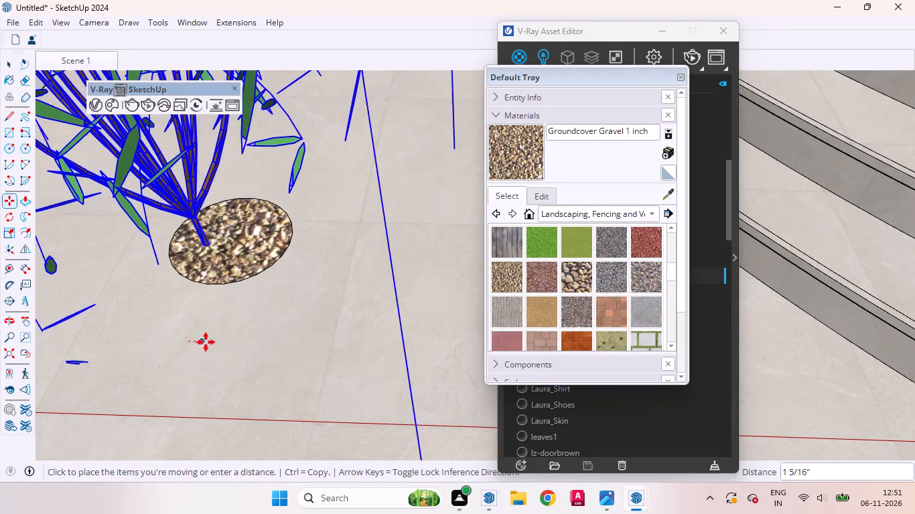
click(228, 330)
Lower the plant about 1 13/16" to bring its stem down onto the gravel bed.
middle_drag(256, 308, 148, 313)
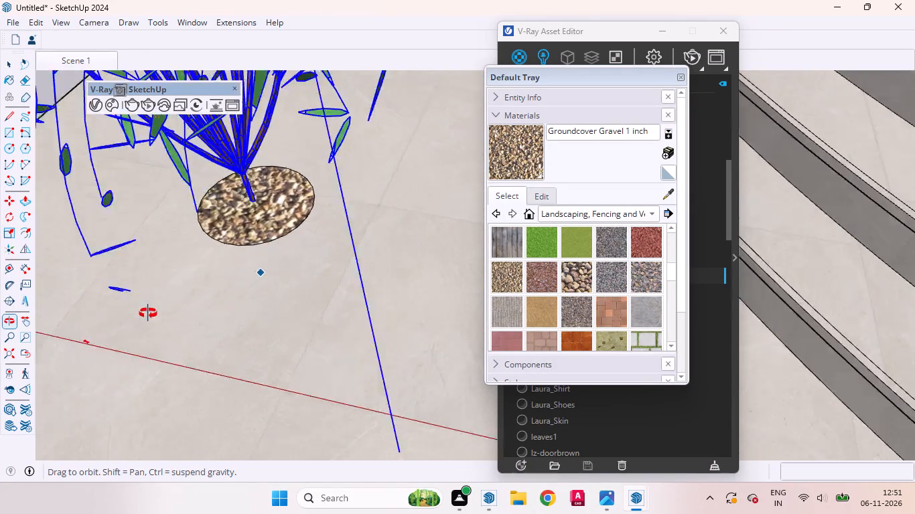
middle_drag(148, 313, 205, 141)
scroll(226, 179, up, 4)
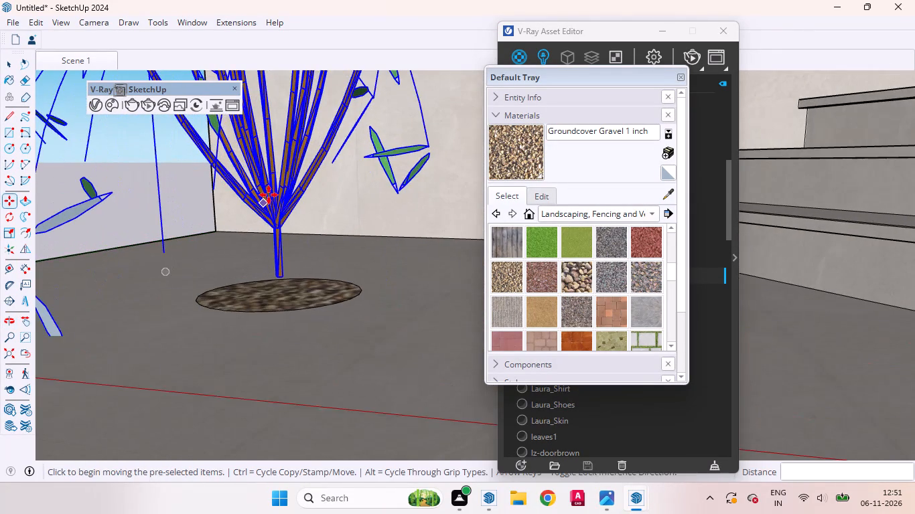
click(269, 195)
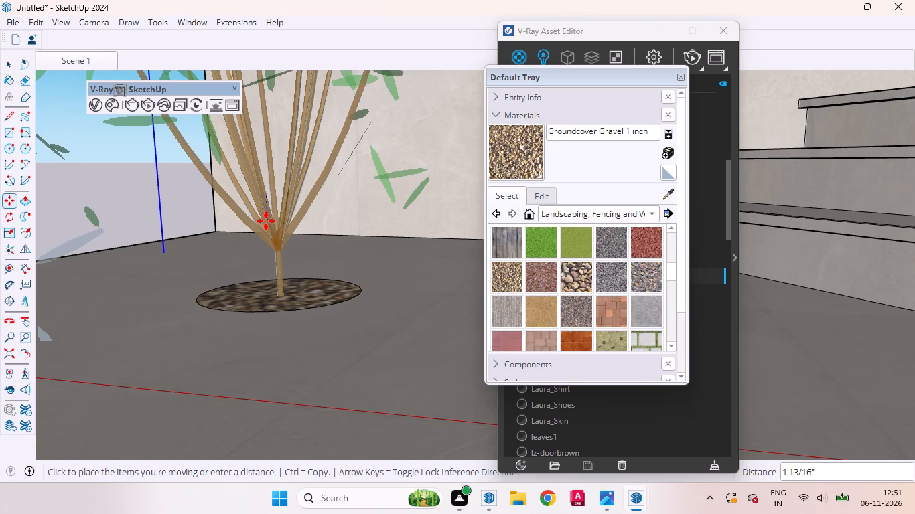
click(266, 221)
key(space)
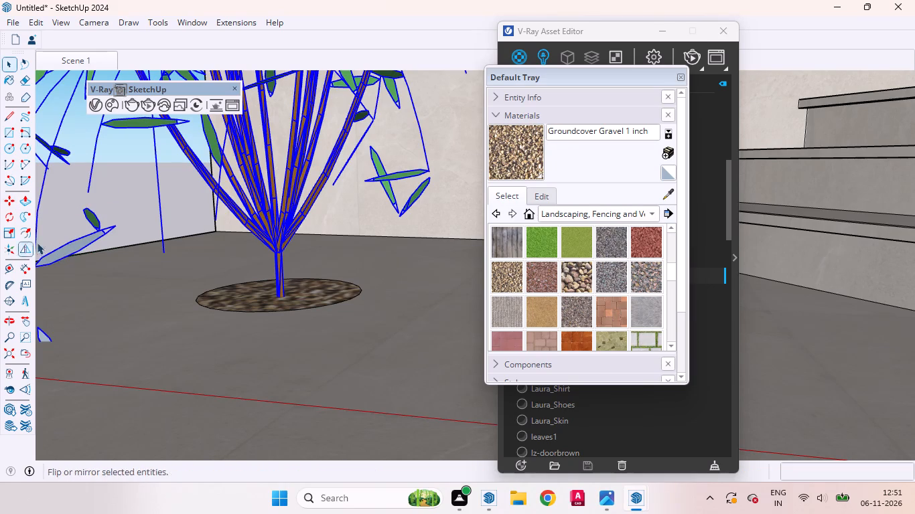
Examine close up how the base of the plant's stem meets the gravel bed.
scroll(299, 327, up, 13)
middle_drag(278, 290, 357, 242)
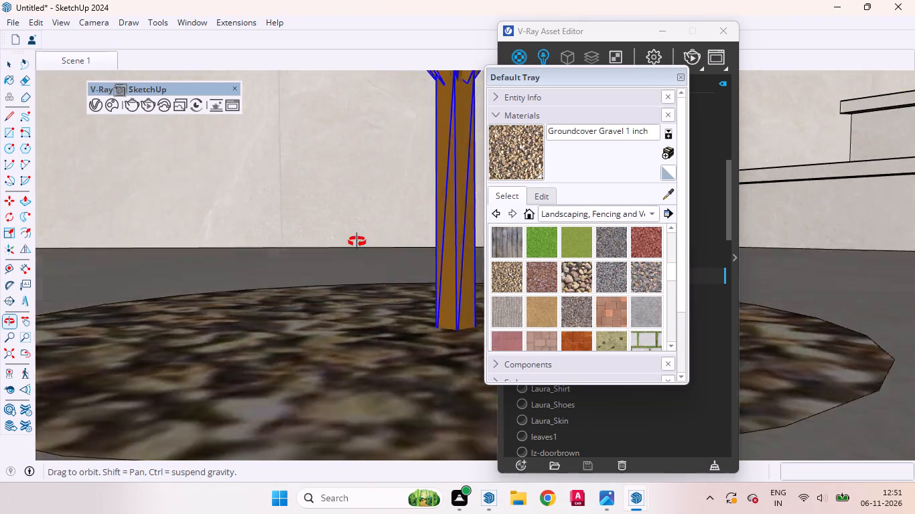
middle_drag(357, 242, 301, 267)
scroll(298, 264, down, 10)
scroll(288, 252, up, 2)
scroll(288, 252, down, 4)
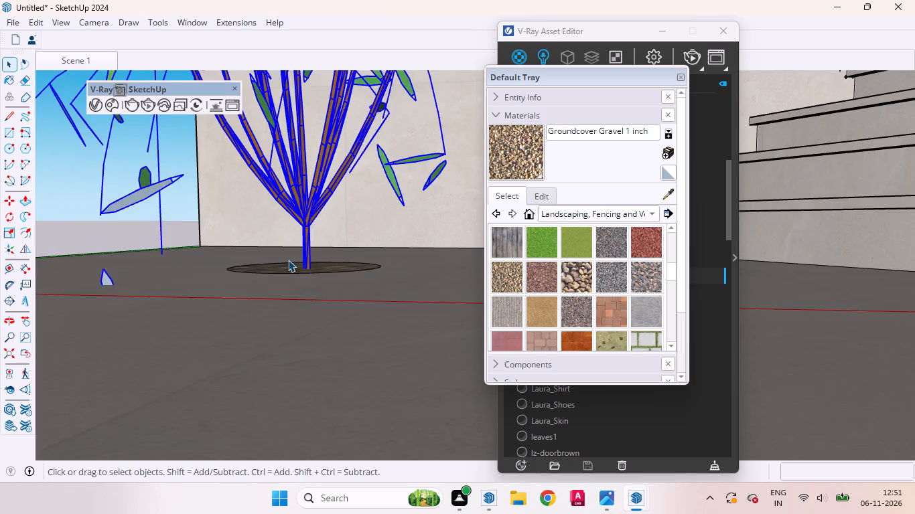
scroll(288, 260, down, 2)
middle_drag(305, 298, 307, 345)
scroll(306, 345, up, 1)
scroll(303, 340, down, 10)
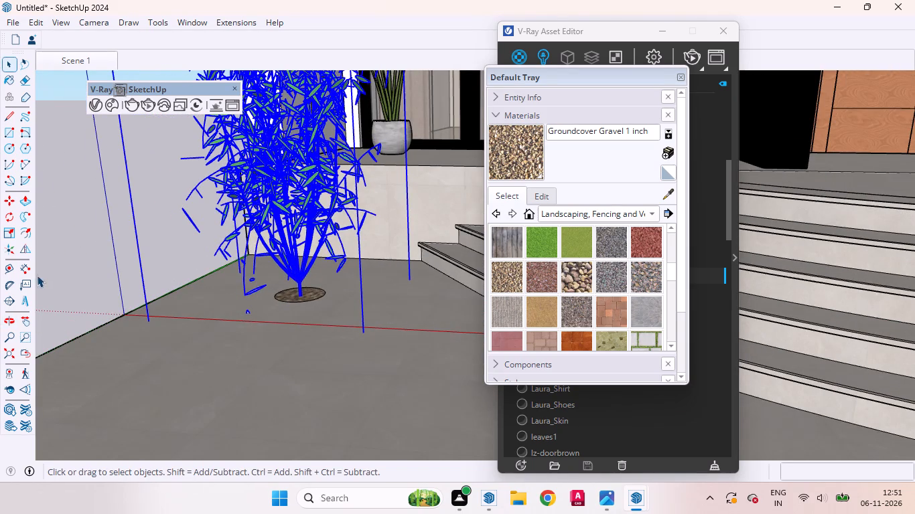
click(84, 254)
Raise the plant slightly relative to the gravel bed.
scroll(287, 245, up, 11)
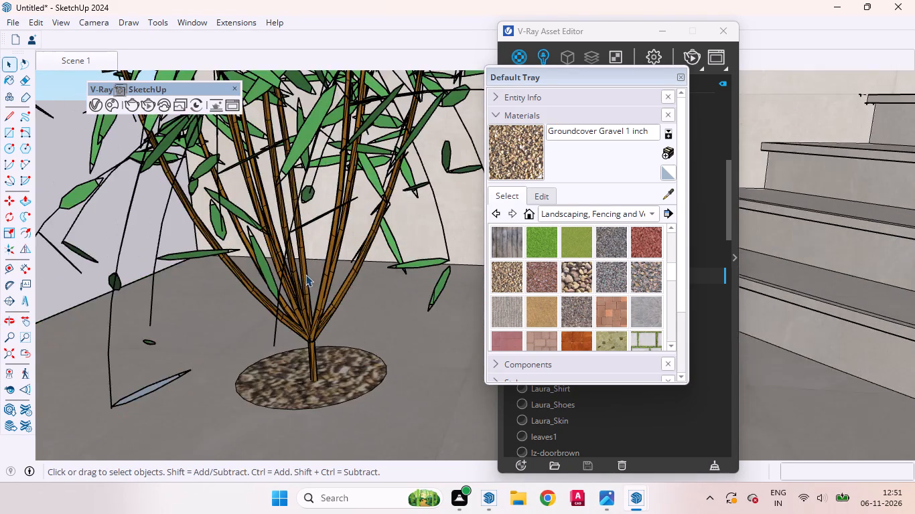
scroll(294, 268, down, 5)
scroll(326, 305, up, 9)
click(273, 331)
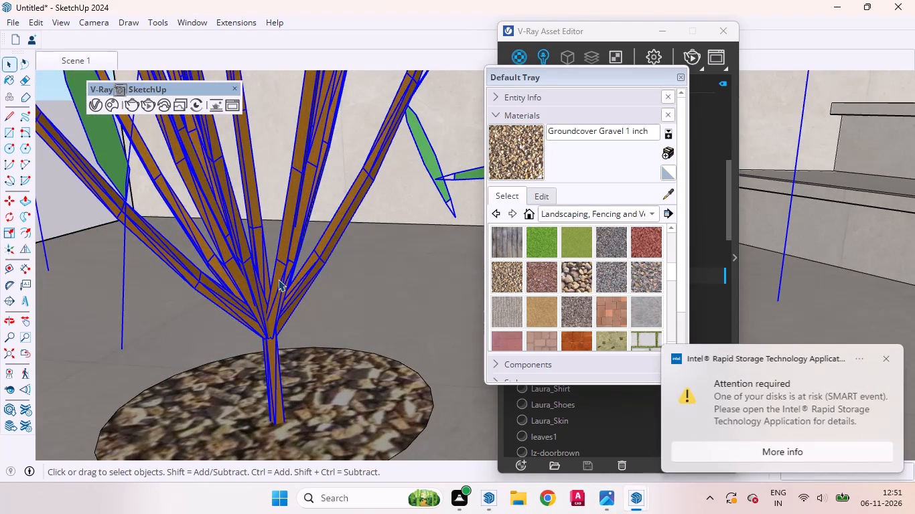
key(m)
click(283, 287)
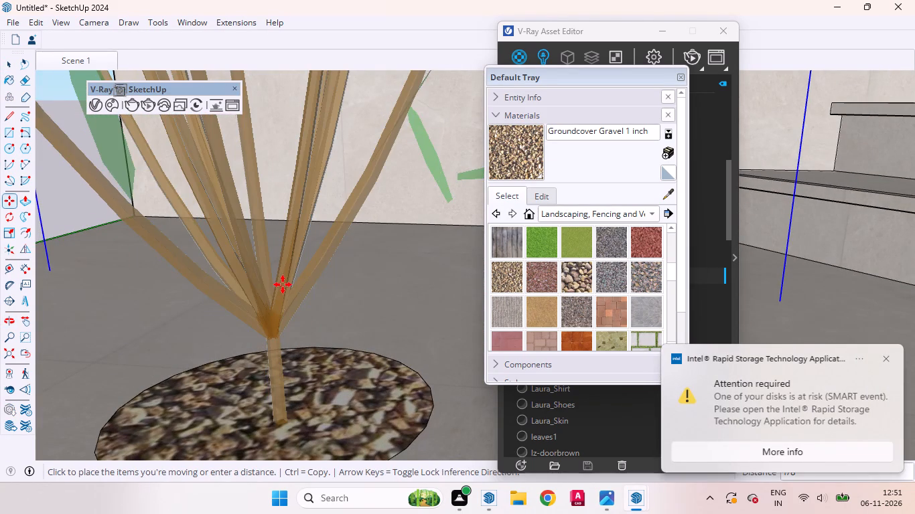
click(277, 268)
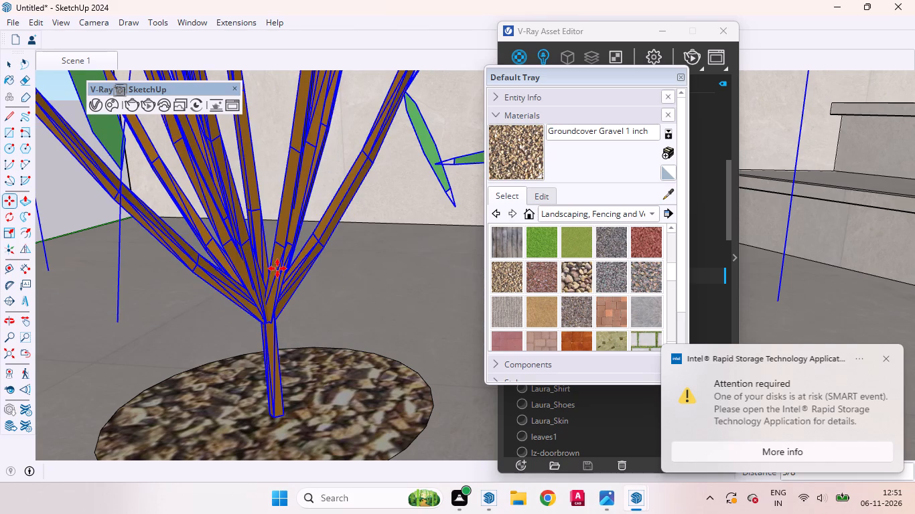
key(space)
double_click(76, 206)
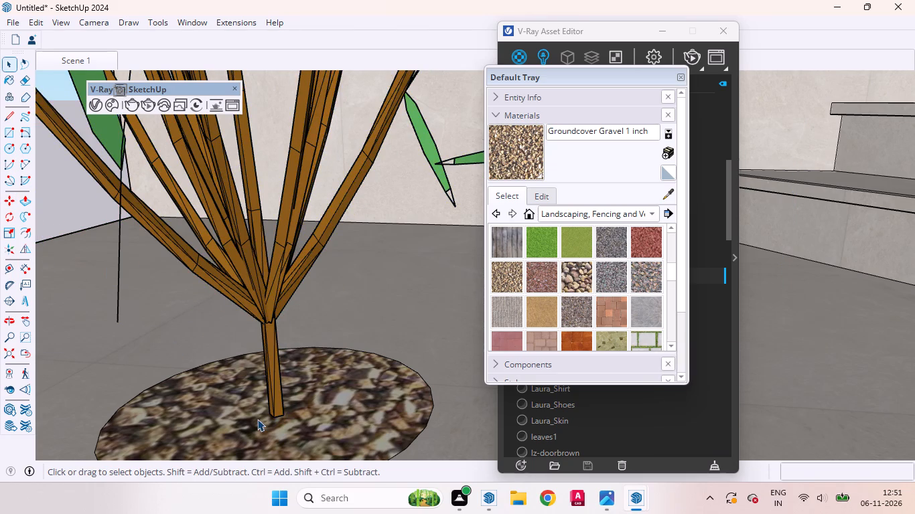
Lower the plant about 3/16" along the vertical axis to bring its stem base closer to the gravel bed.
scroll(257, 420, up, 12)
middle_drag(288, 426, 330, 352)
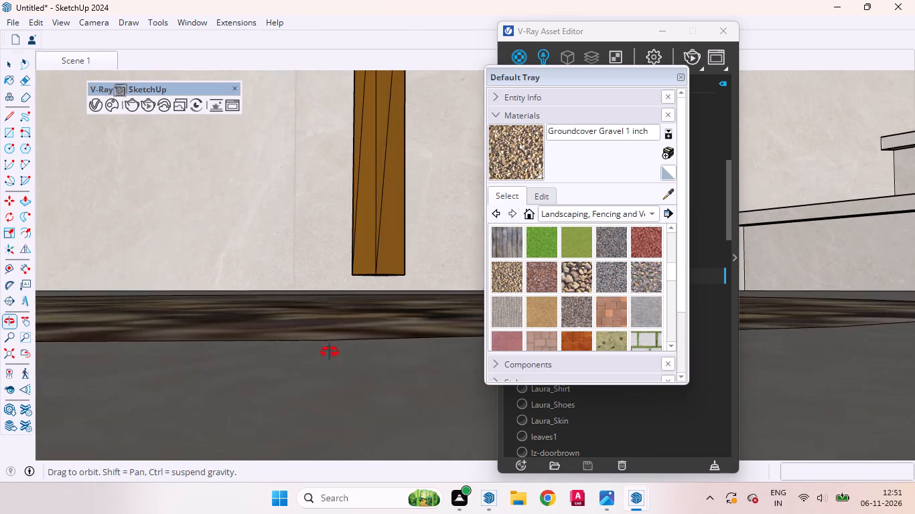
middle_drag(330, 352, 329, 359)
scroll(328, 355, up, 1)
click(381, 259)
scroll(381, 258, up, 8)
middle_drag(377, 317, 360, 305)
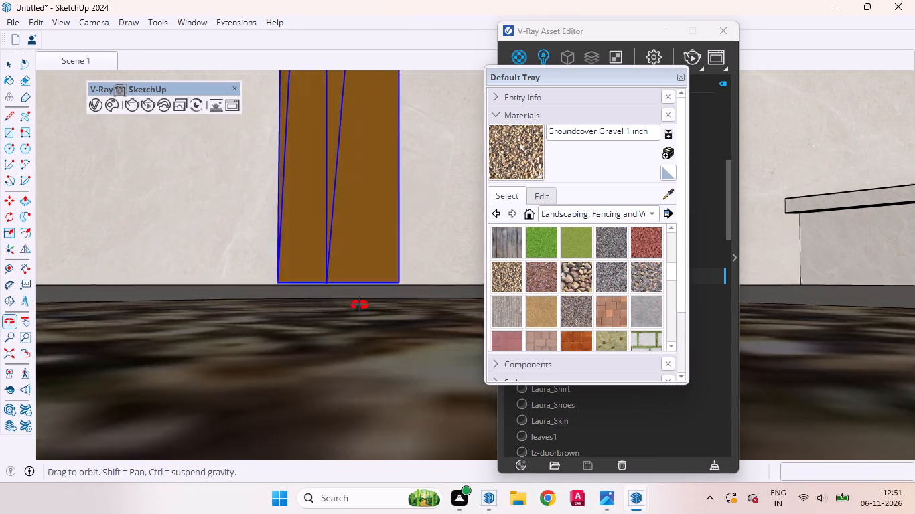
middle_drag(360, 305, 351, 314)
scroll(320, 319, up, 3)
scroll(212, 306, down, 2)
middle_drag(229, 315, 275, 323)
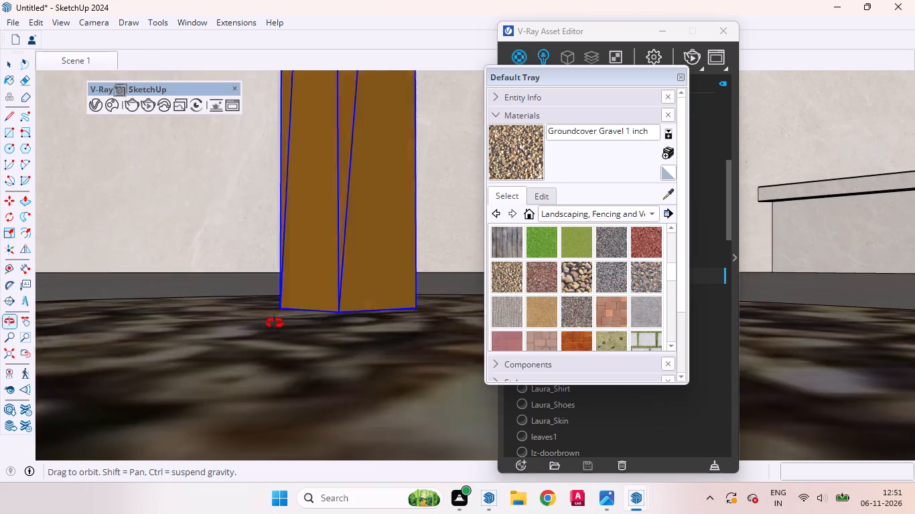
middle_drag(275, 323, 273, 311)
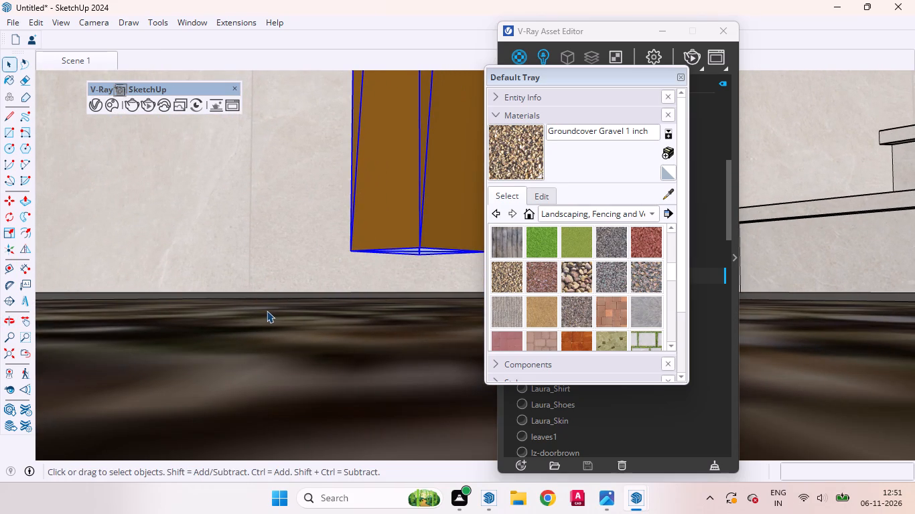
key(m)
click(424, 183)
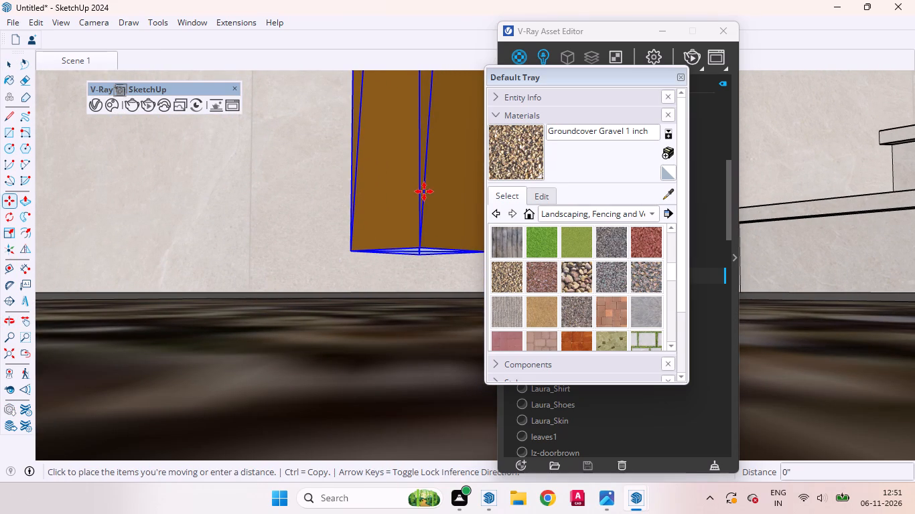
key(Up)
click(422, 228)
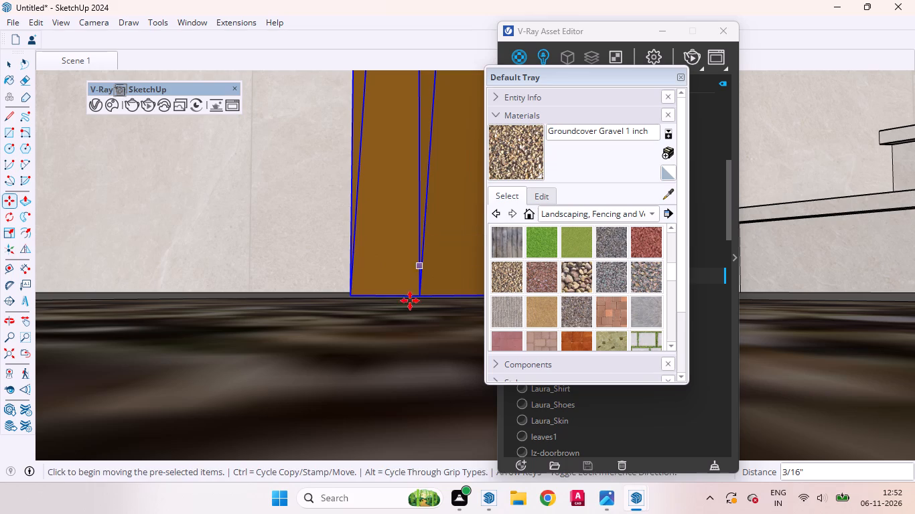
key(space)
Lower the plant about another 1/8" so the bottom of its stem sits in the gravel bed.
scroll(408, 310, up, 5)
scroll(323, 301, down, 4)
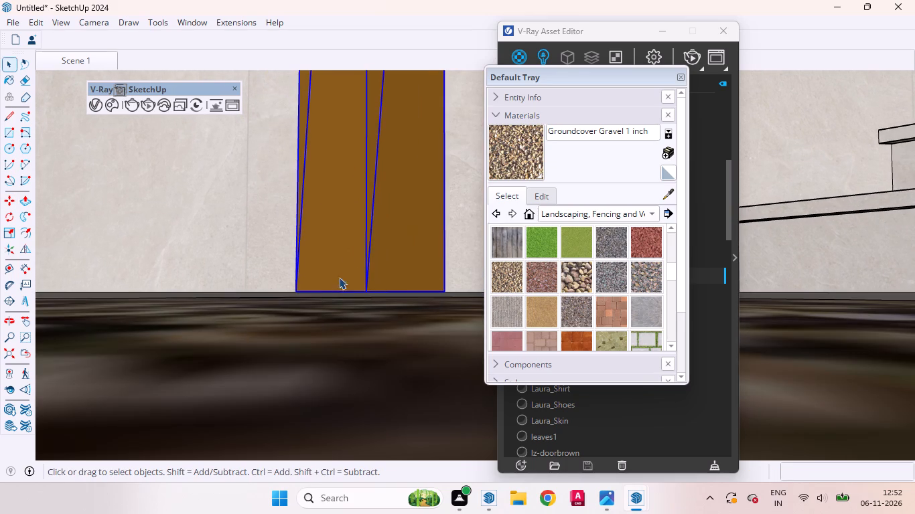
key(m)
click(377, 181)
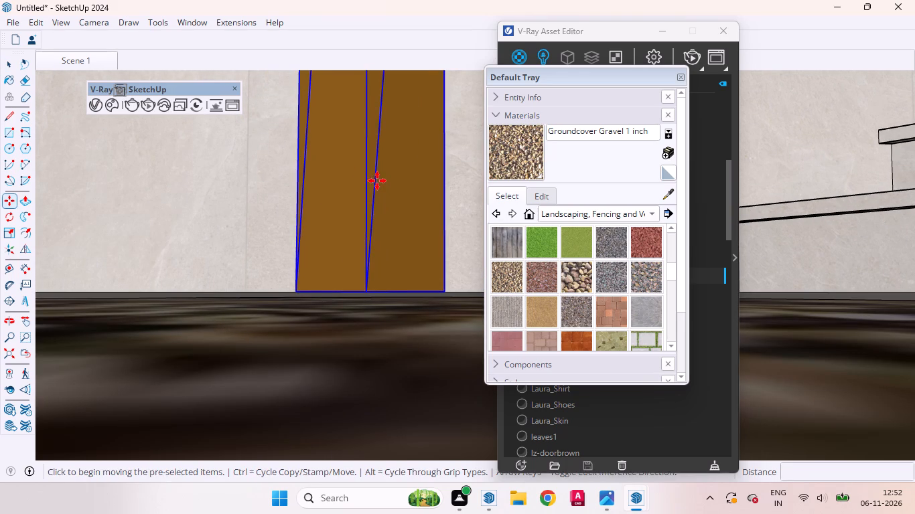
click(372, 216)
scroll(350, 272, down, 1)
middle_drag(350, 270, 348, 305)
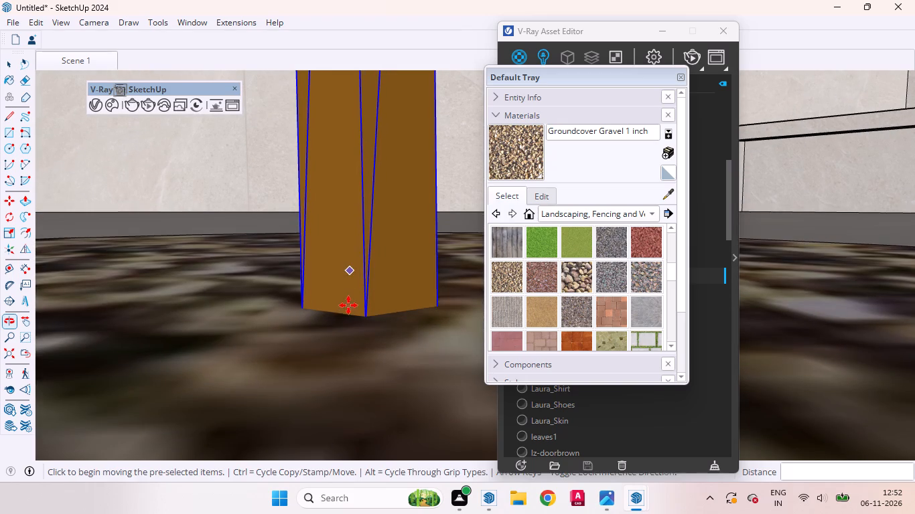
key(space)
Shift the plant horizontally about 7/8" across the gravel bed to bring its stem nearer the centre.
scroll(336, 311, down, 10)
middle_drag(303, 287, 298, 428)
scroll(298, 428, up, 1)
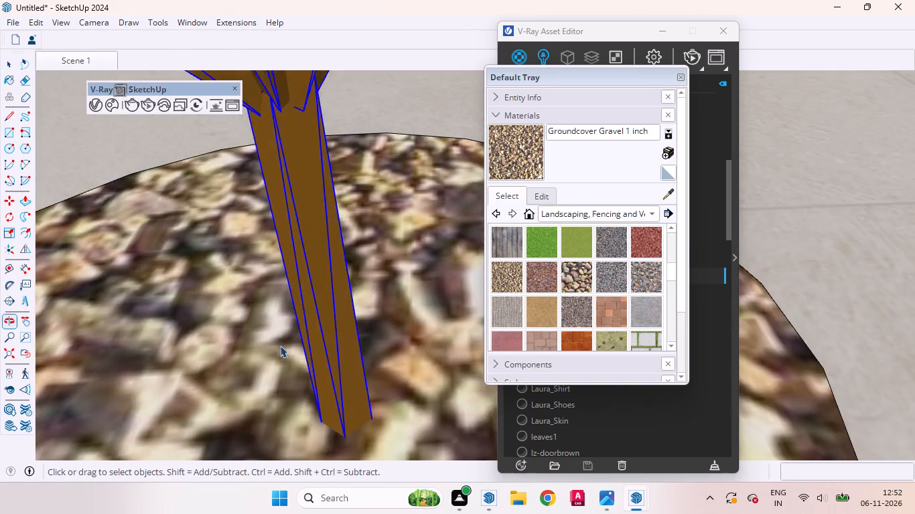
scroll(278, 341, down, 4)
scroll(278, 337, up, 1)
scroll(278, 335, down, 15)
scroll(256, 315, up, 5)
scroll(255, 316, down, 1)
scroll(255, 316, up, 1)
middle_drag(293, 319, 366, 311)
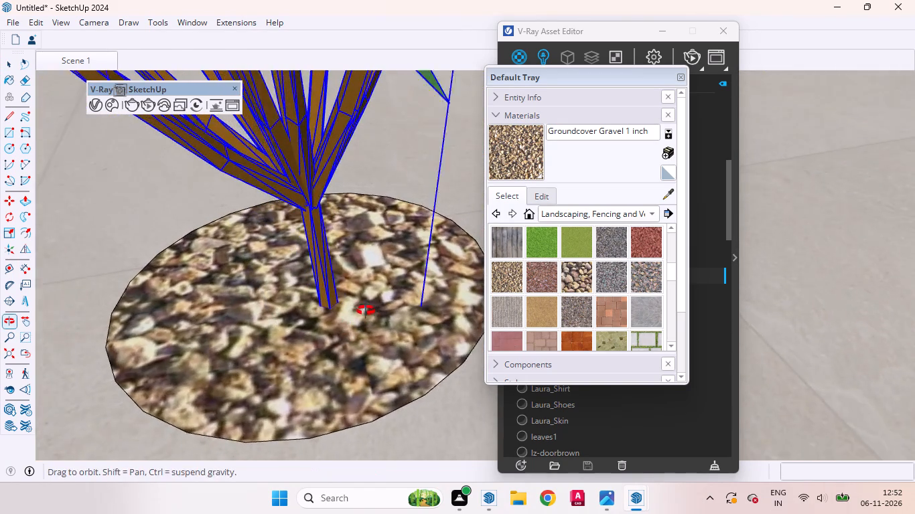
middle_drag(366, 311, 372, 309)
key(m)
click(373, 322)
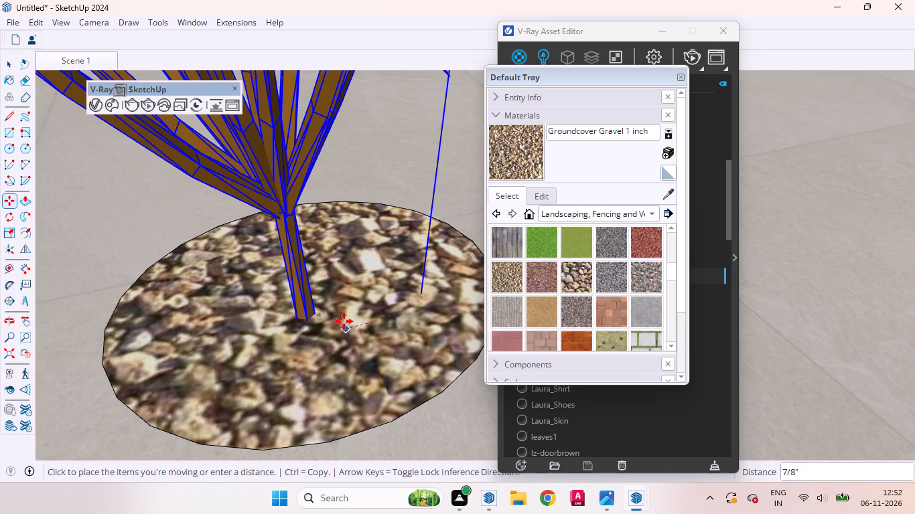
click(344, 321)
key(space)
Shift the plant about 1 5/16" across the gravel bed to centre its stem further.
middle_drag(329, 326, 458, 303)
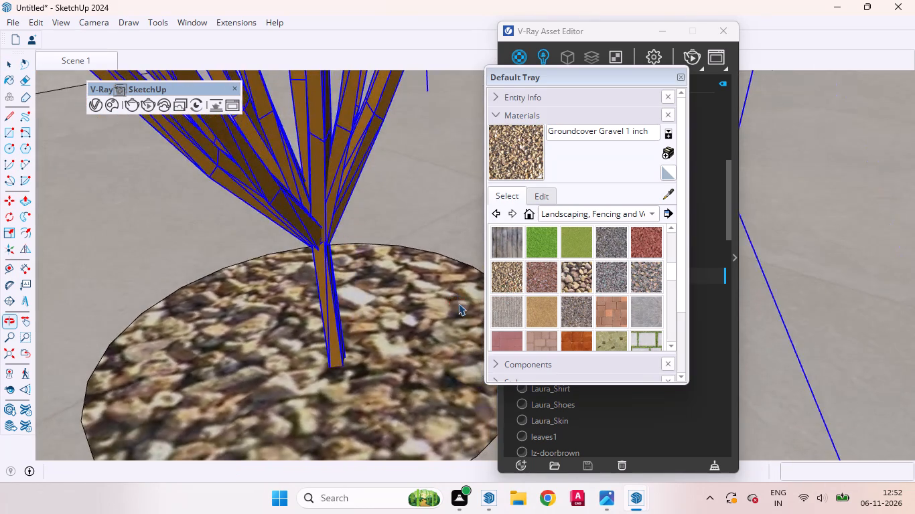
scroll(420, 246, down, 7)
middle_drag(358, 297, 514, 284)
scroll(389, 253, down, 3)
scroll(221, 193, down, 5)
middle_drag(304, 264, 435, 296)
scroll(314, 236, down, 5)
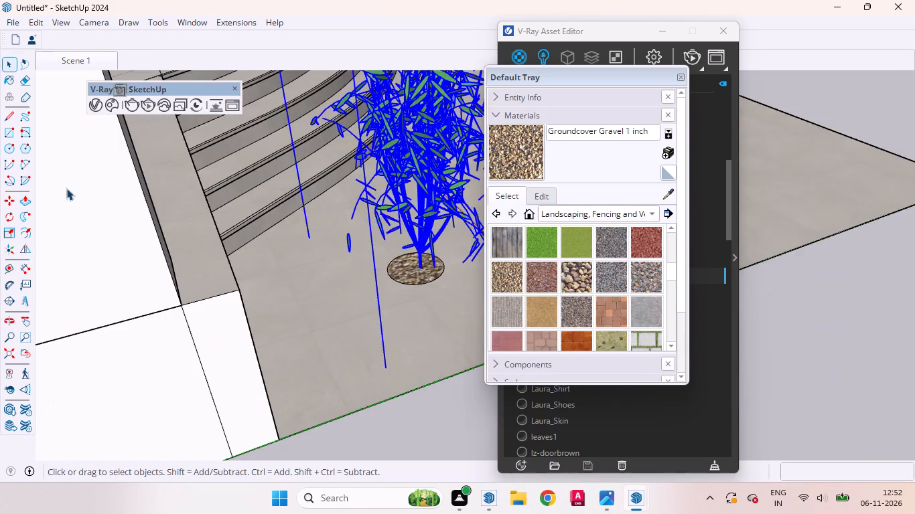
scroll(66, 188, down, 3)
scroll(326, 225, up, 17)
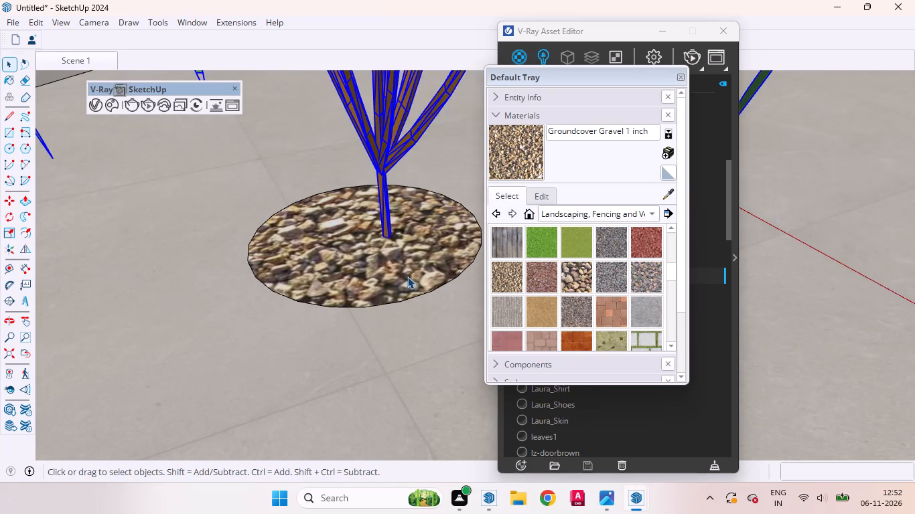
key(m)
click(408, 275)
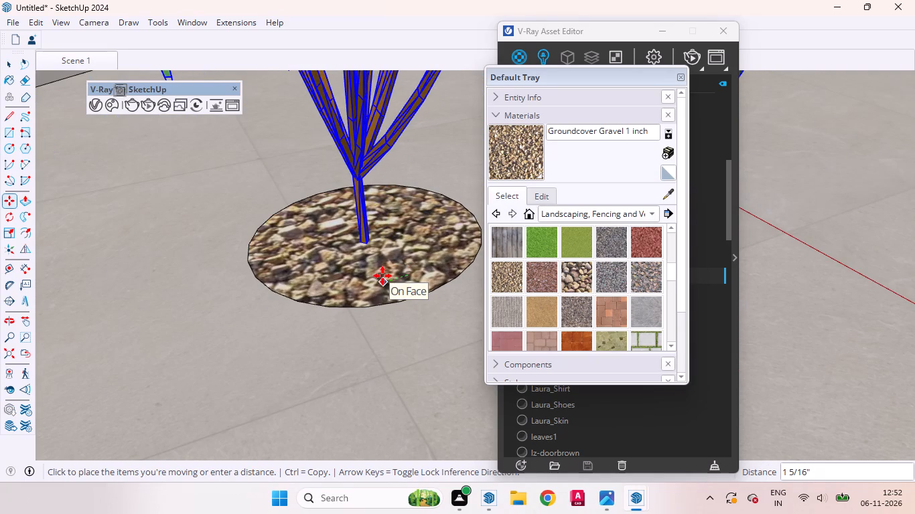
click(382, 276)
key(space)
Examine the plant's placement on the gravel bed from other angles and against the front of the house.
middle_drag(385, 207, 204, 240)
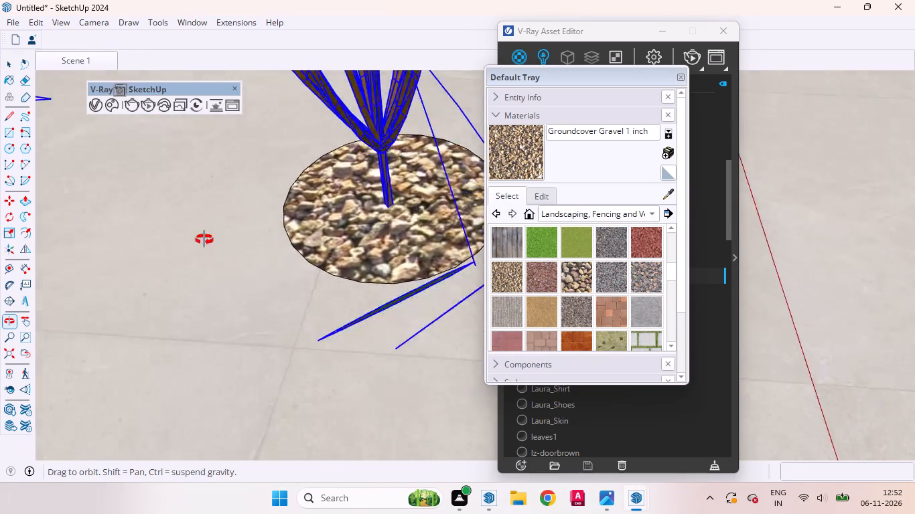
middle_drag(204, 240, 169, 220)
scroll(220, 224, down, 13)
middle_drag(307, 215, 123, 170)
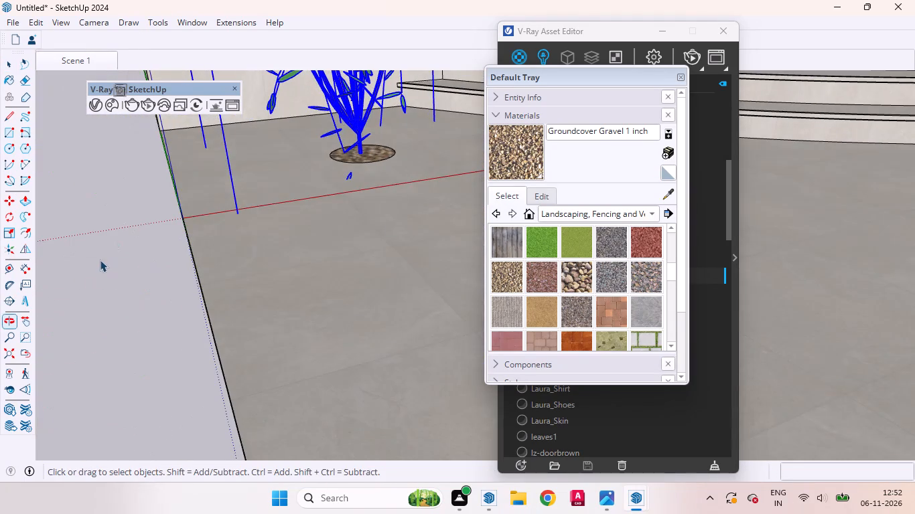
double_click(99, 260)
scroll(107, 265, down, 20)
scroll(107, 265, down, 6)
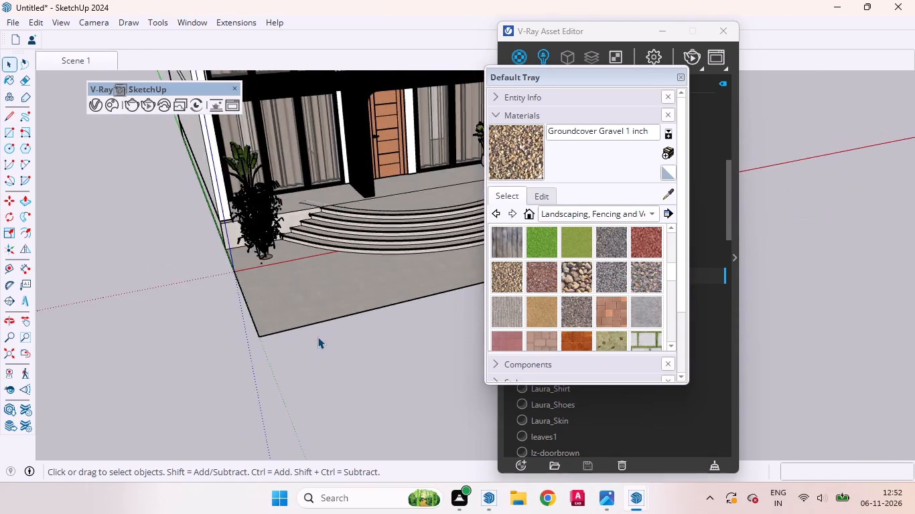
scroll(318, 337, down, 5)
middle_drag(296, 337, 172, 253)
scroll(173, 243, up, 1)
click(309, 373)
scroll(368, 179, up, 7)
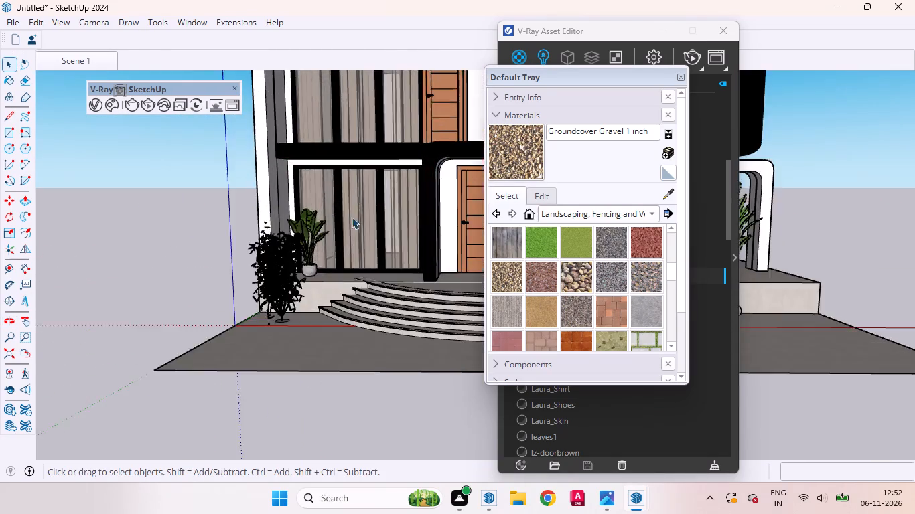
Open the potted plant beside the bamboo for editing and move it about 8' 1" along the porch, next to the entrance column.
scroll(352, 217, up, 3)
scroll(226, 262, down, 5)
scroll(261, 250, up, 4)
scroll(263, 253, down, 1)
scroll(263, 253, up, 11)
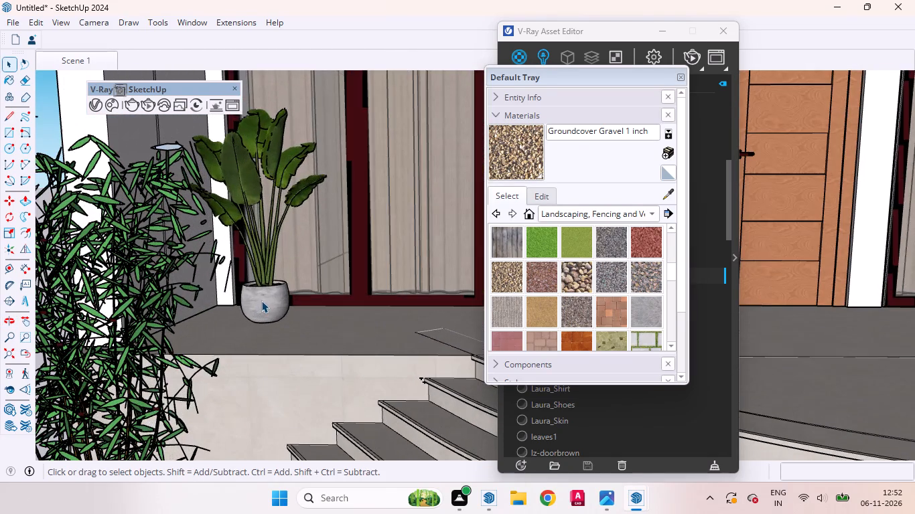
click(261, 301)
double_click(270, 291)
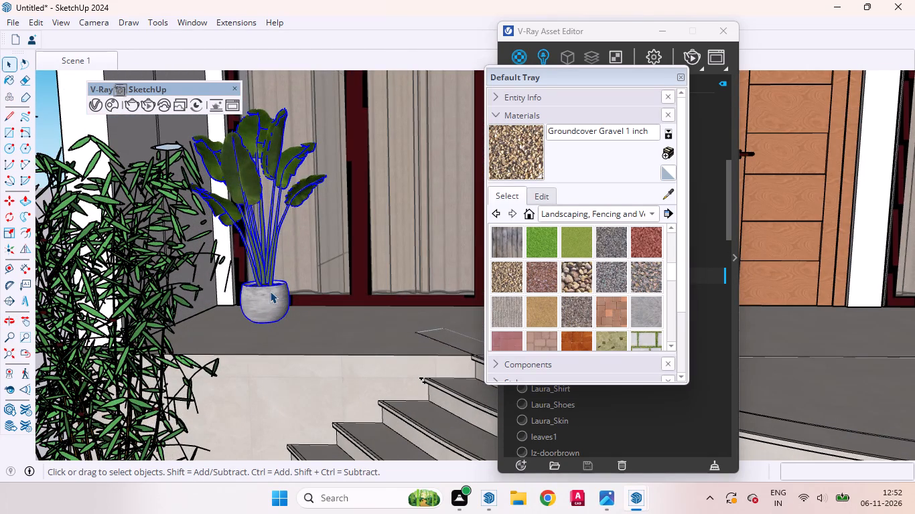
click(265, 292)
key(m)
click(283, 348)
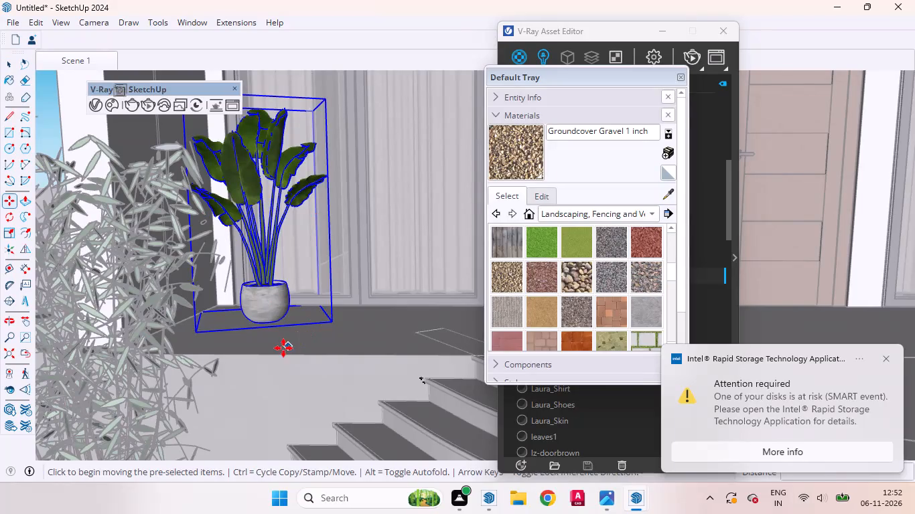
scroll(344, 356, down, 4)
middle_drag(269, 335, 285, 418)
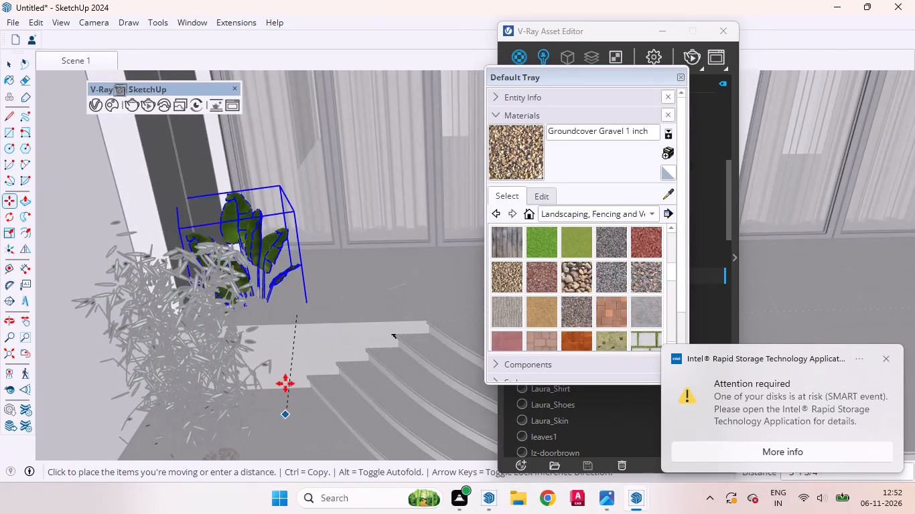
scroll(285, 383, down, 9)
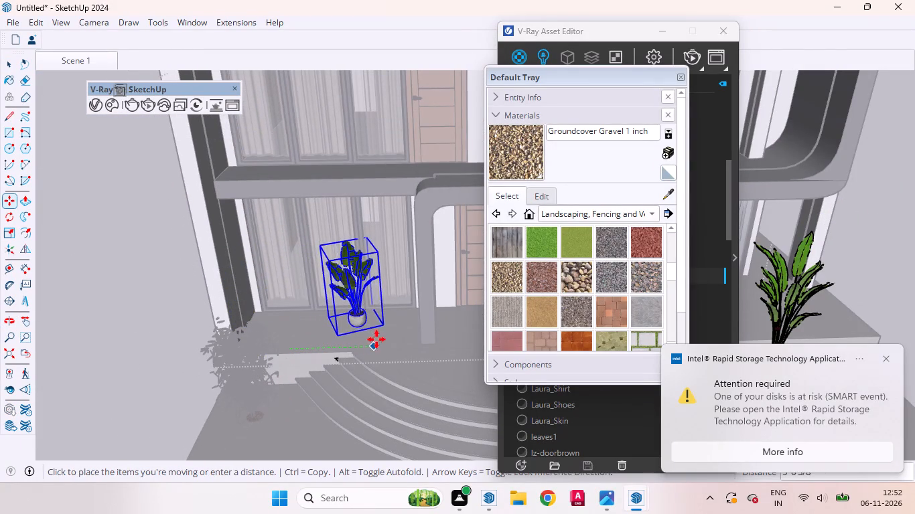
click(411, 341)
Nudge the potted plant about 5 1/8" across the porch floor, away from the entrance column.
scroll(380, 314, up, 14)
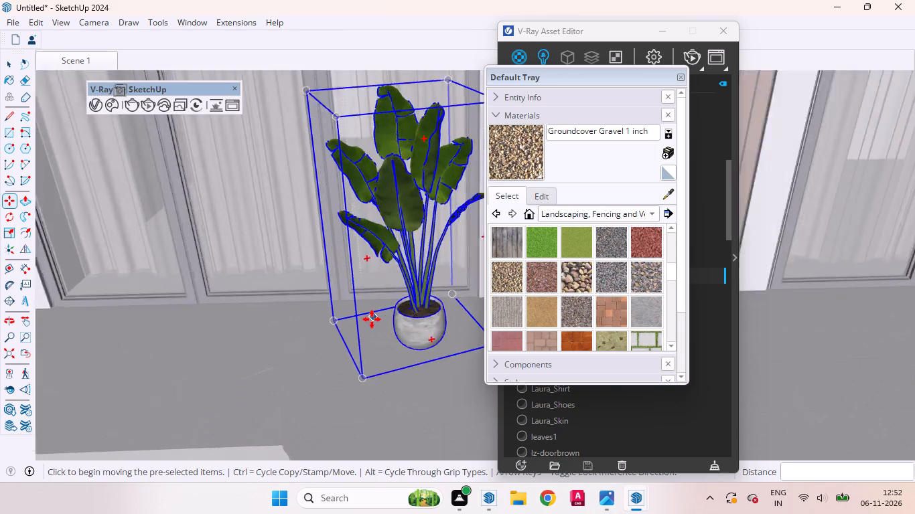
scroll(372, 319, up, 2)
middle_drag(403, 357, 528, 366)
scroll(518, 355, up, 1)
scroll(275, 317, down, 15)
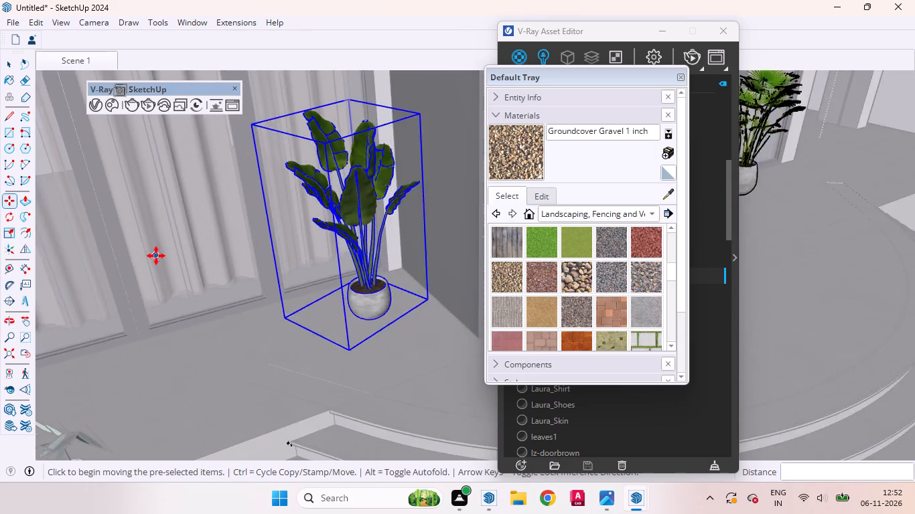
scroll(156, 256, down, 1)
middle_drag(208, 301, 415, 305)
scroll(228, 303, up, 1)
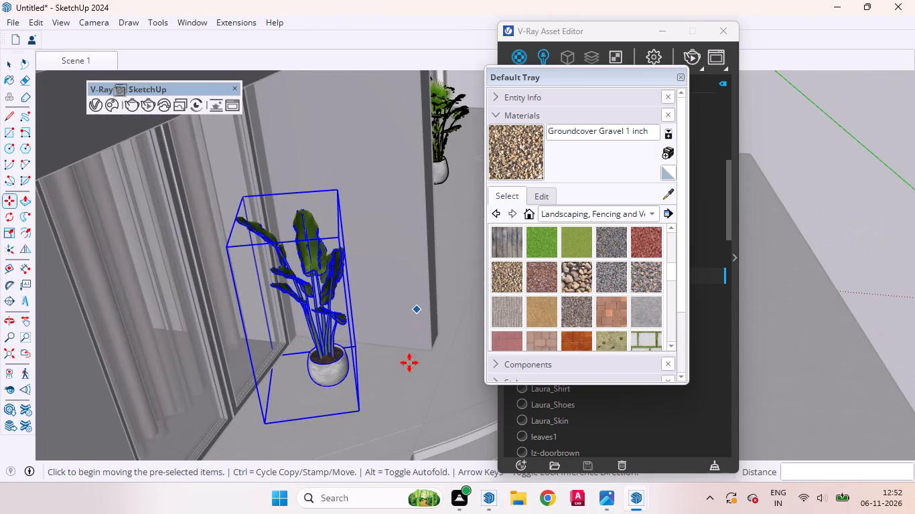
click(379, 415)
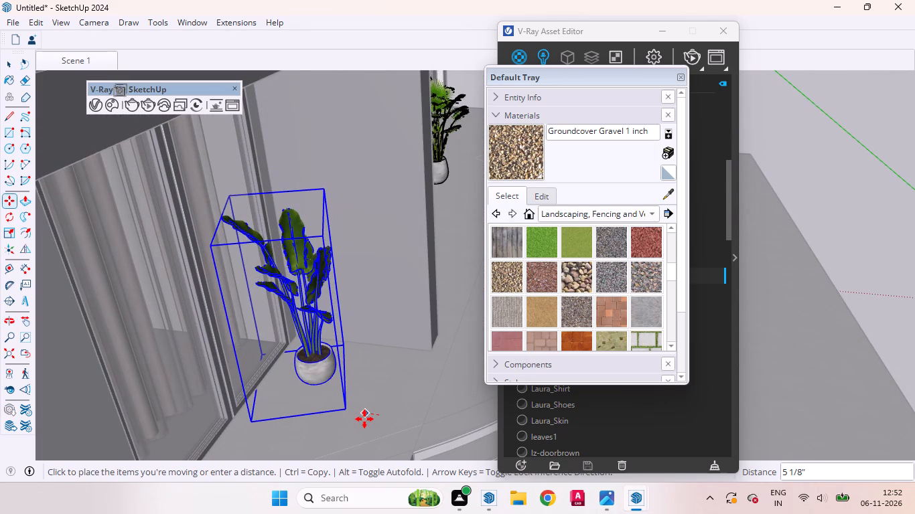
click(364, 419)
key(space)
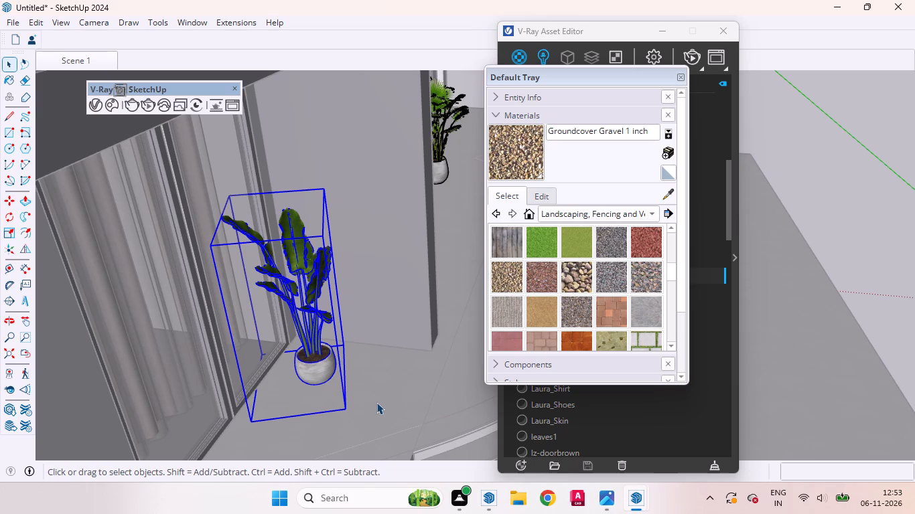
Return to Scene 1, close the potted plant's editing, and review the planted facade from above and from the scene view.
click(90, 64)
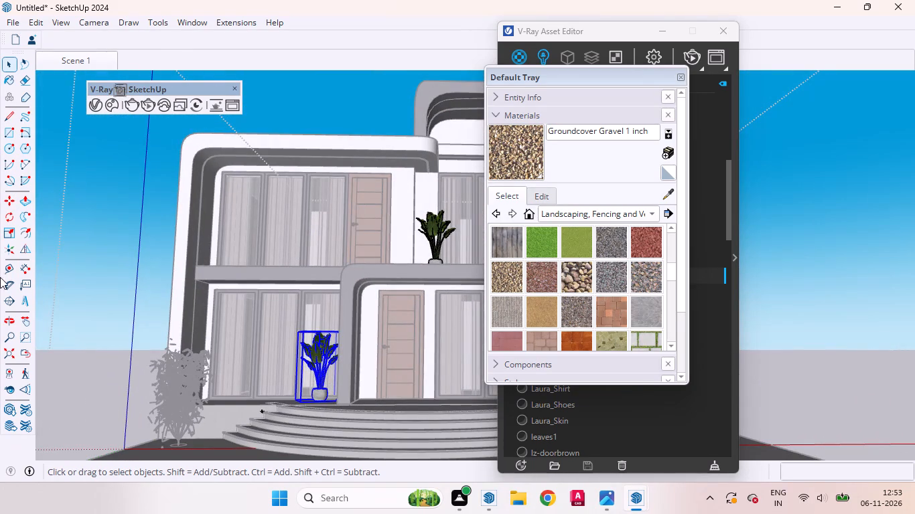
triple_click(92, 270)
scroll(93, 216, down, 5)
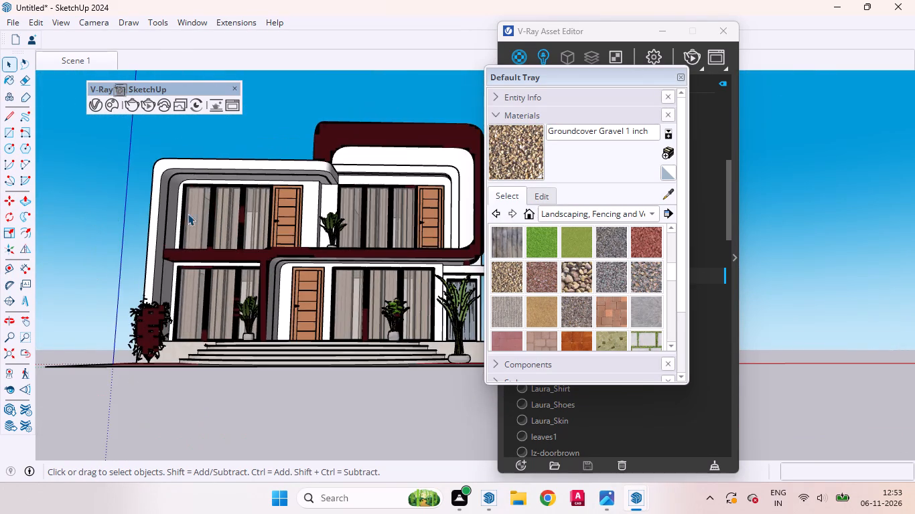
middle_drag(276, 212, 296, 313)
scroll(296, 313, up, 1)
scroll(289, 303, down, 8)
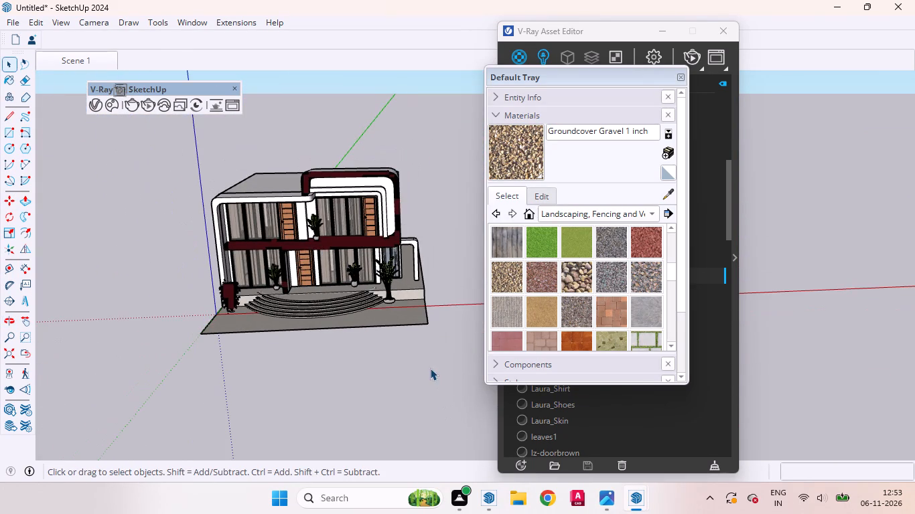
double_click(430, 368)
scroll(282, 253, up, 9)
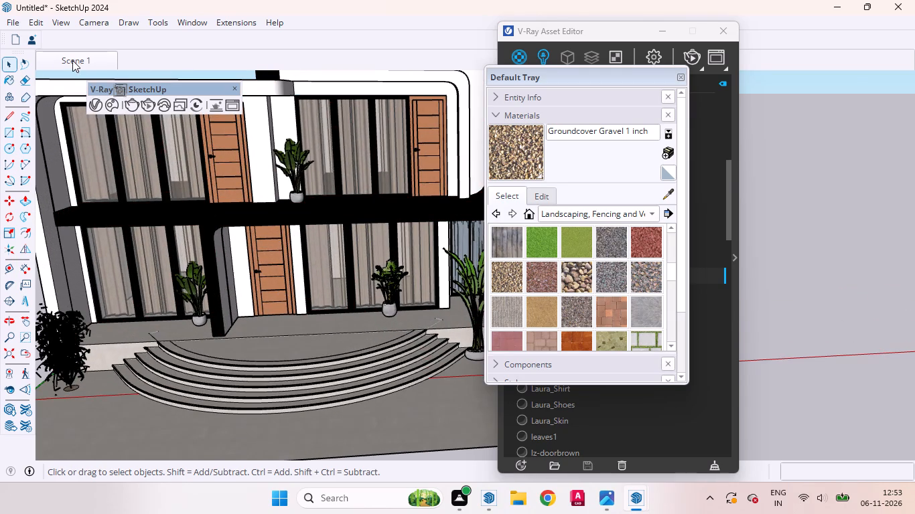
click(69, 64)
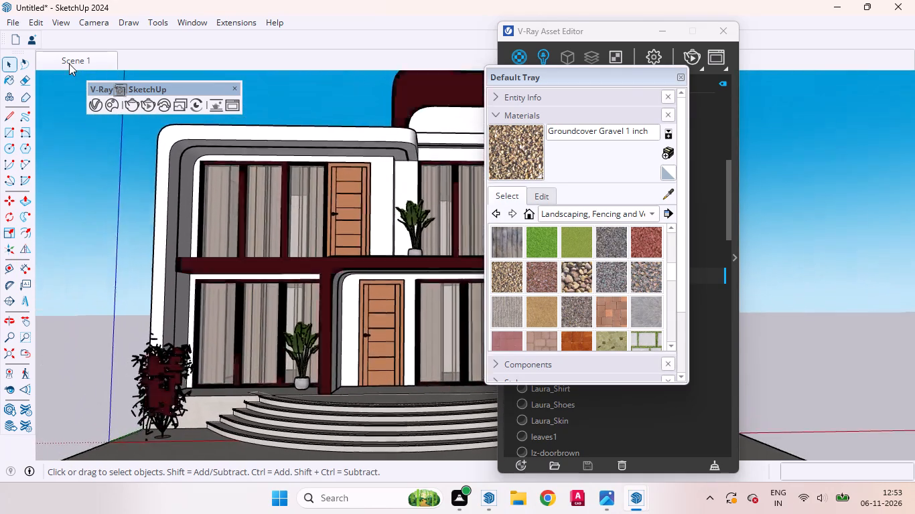
Move the floating Default Tray and V-Ray Asset Editor aside and display the Profile Builder 4 tools.
drag(654, 74, 864, 135)
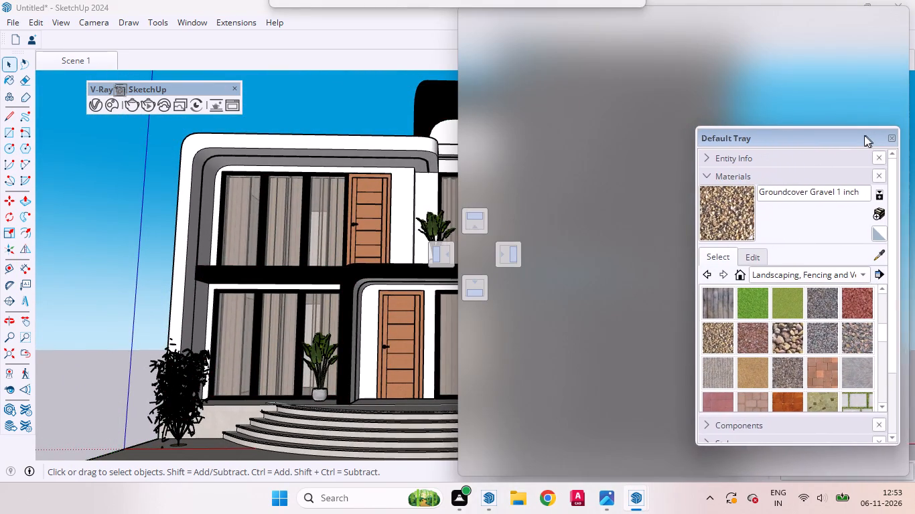
drag(864, 135, 824, 160)
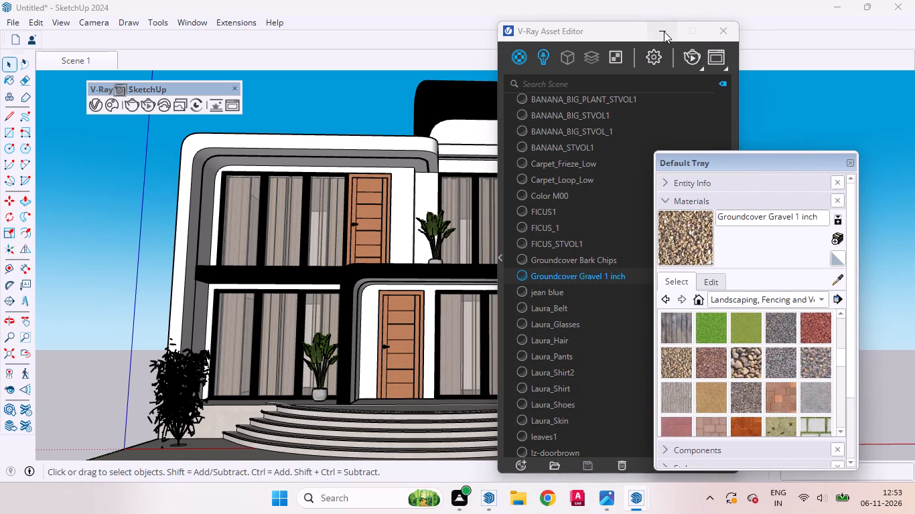
drag(609, 35, 382, 113)
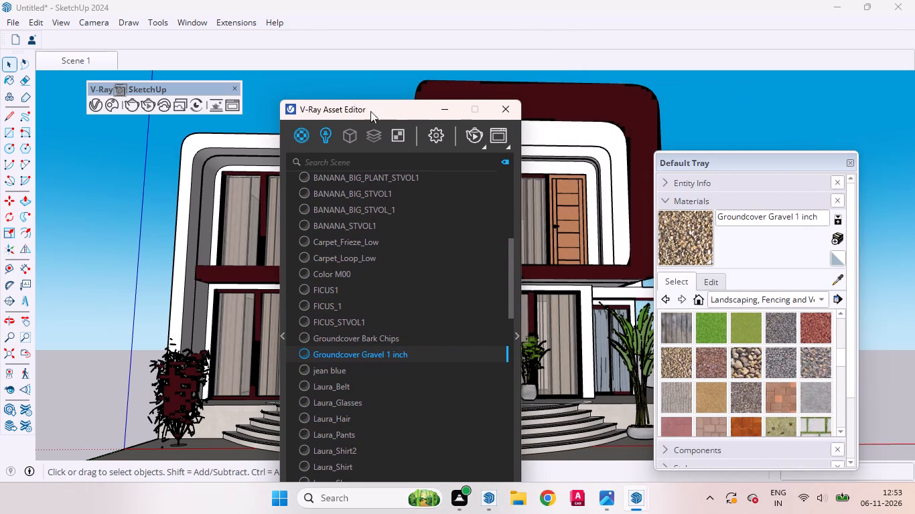
right_click(324, 25)
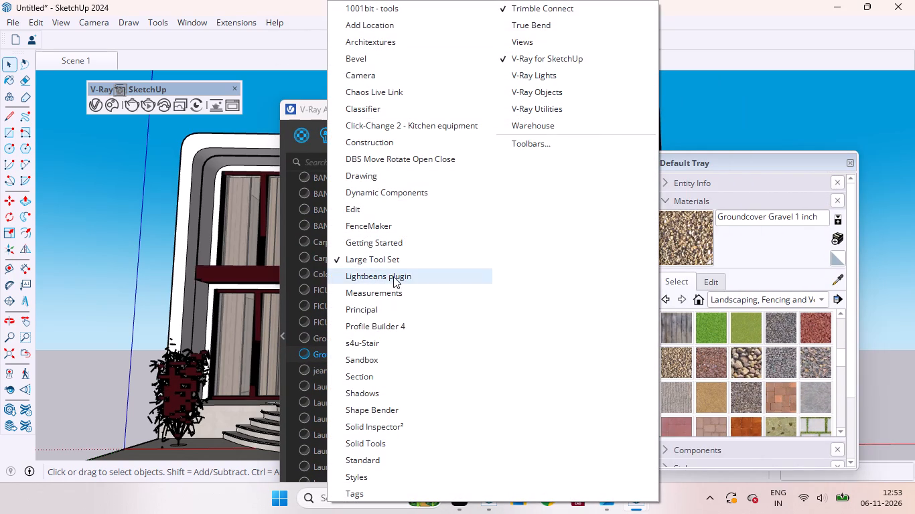
click(381, 320)
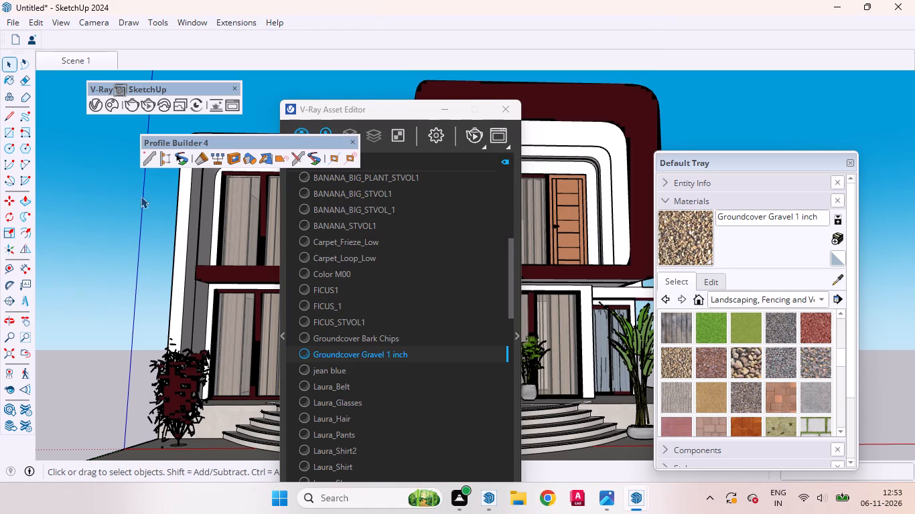
Load the Simple Glass Railing assembly from the Profile Builder 4 library, ready to build in the model.
click(160, 157)
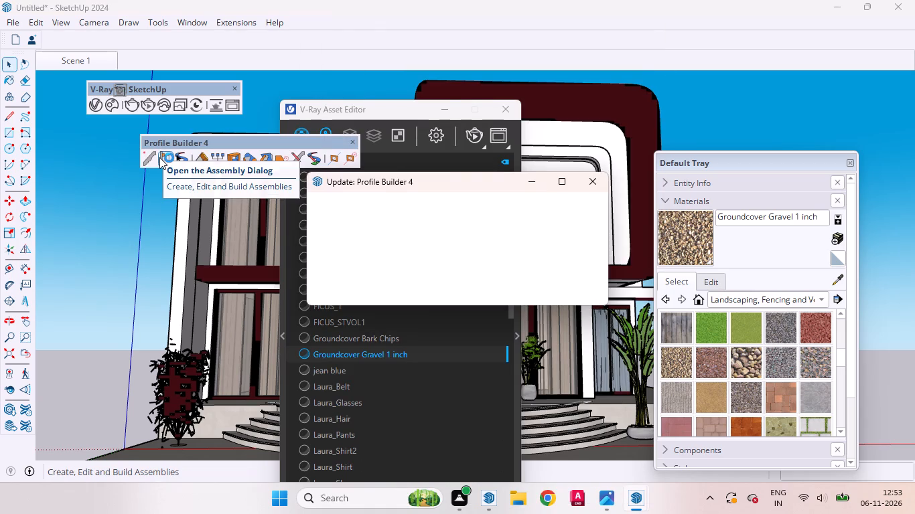
click(593, 179)
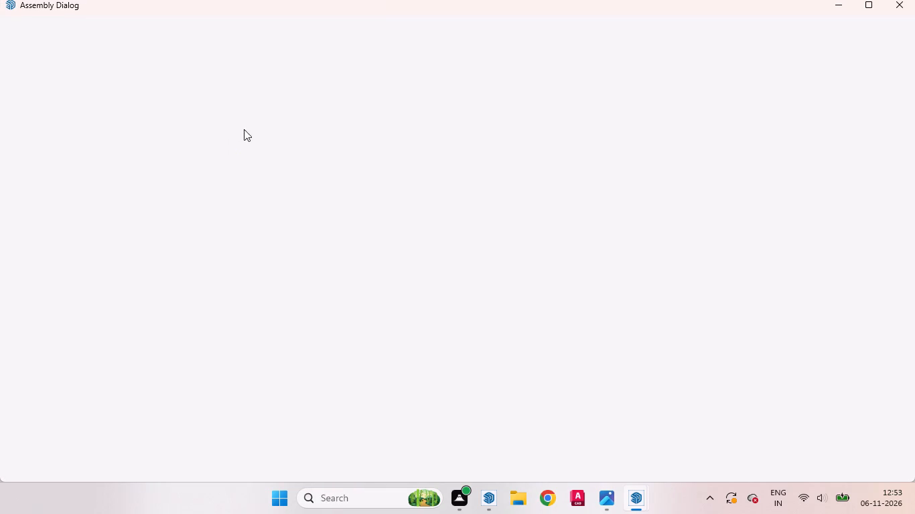
click(863, 33)
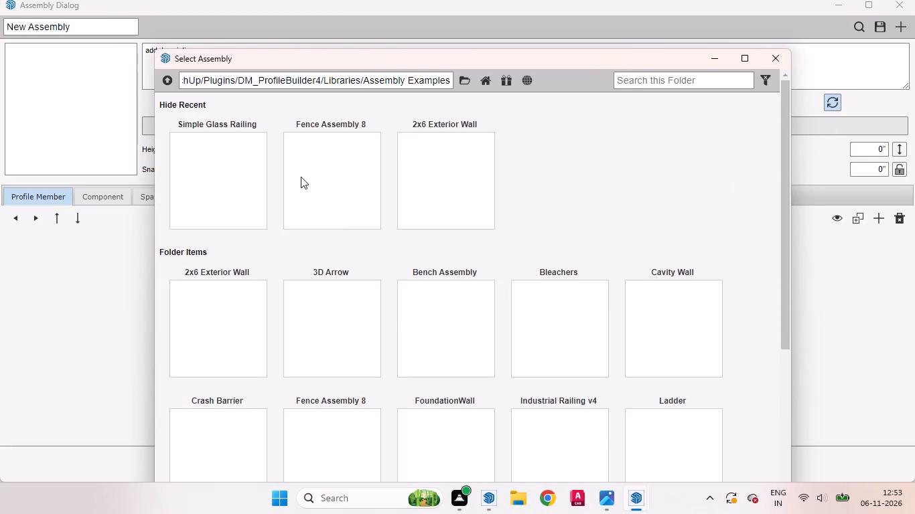
click(205, 191)
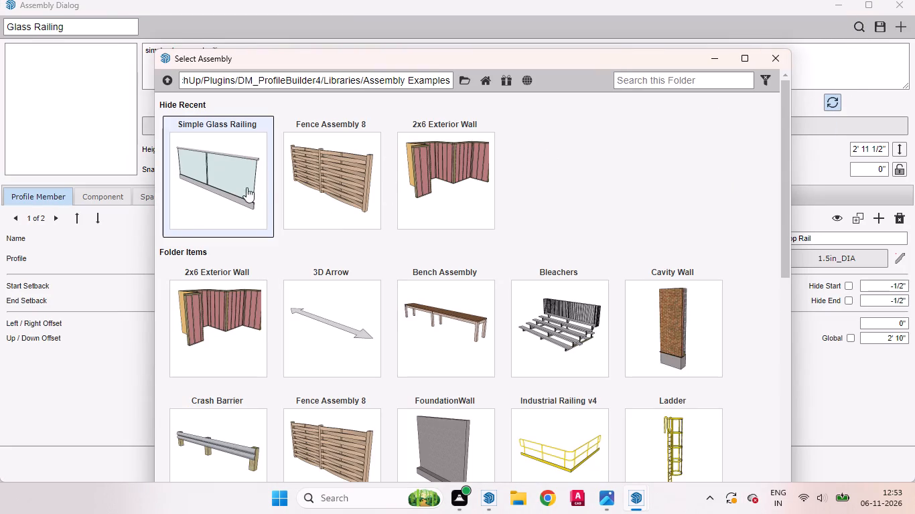
drag(407, 62, 415, 29)
drag(415, 29, 417, 17)
click(407, 460)
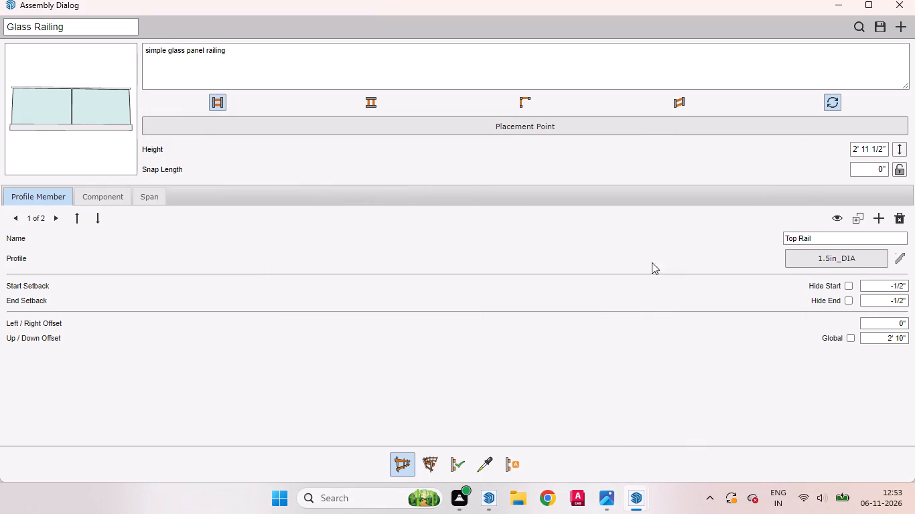
click(843, 8)
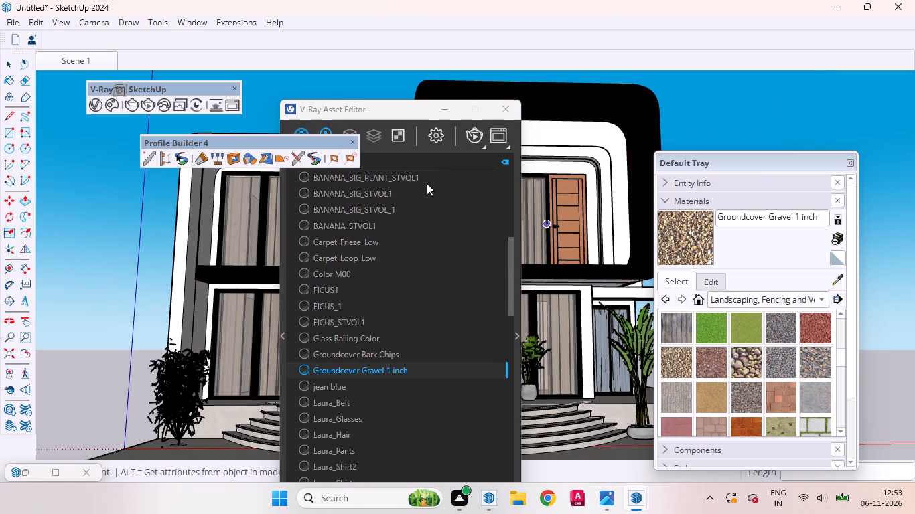
Start the glass railing at the end of the upper balcony's front edge, against the white side wall above the bush.
drag(397, 104, 601, 206)
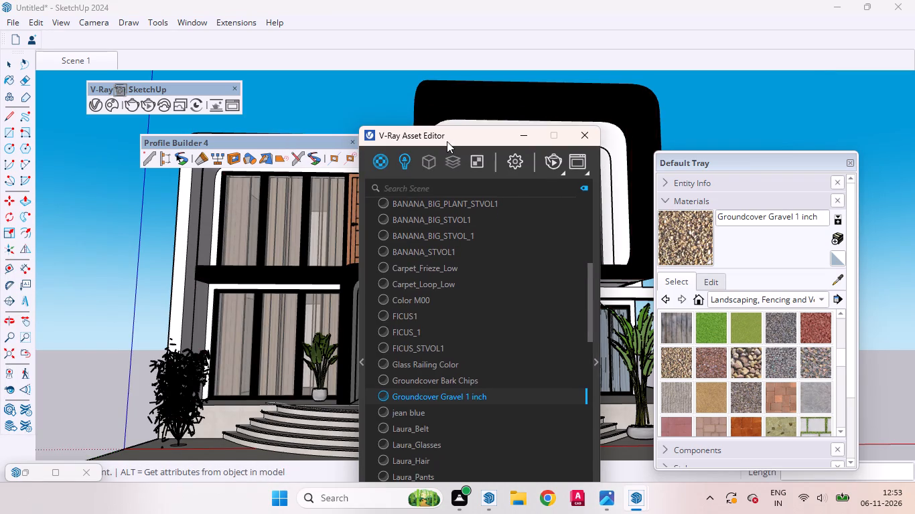
drag(447, 141, 703, 284)
scroll(274, 220, up, 2)
scroll(285, 220, down, 1)
scroll(293, 220, up, 8)
middle_drag(346, 279, 435, 399)
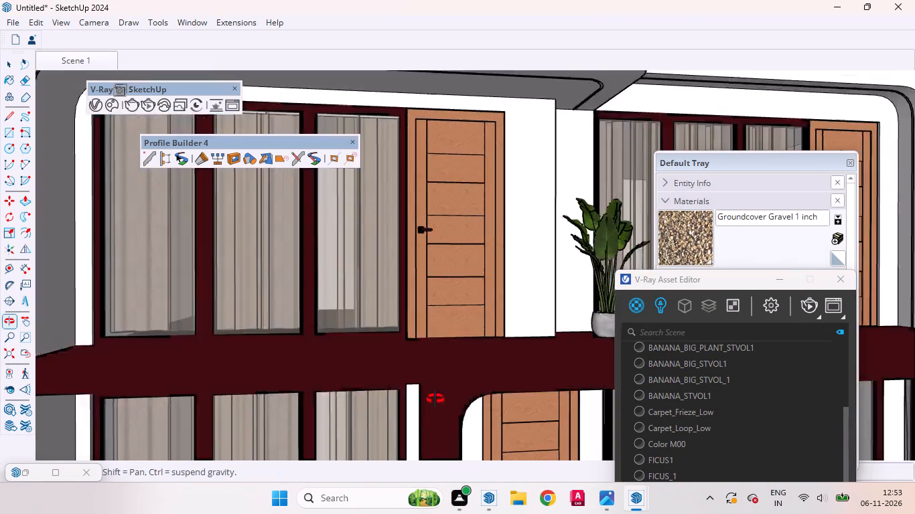
middle_drag(435, 399, 455, 440)
scroll(440, 360, down, 9)
middle_drag(441, 358, 175, 341)
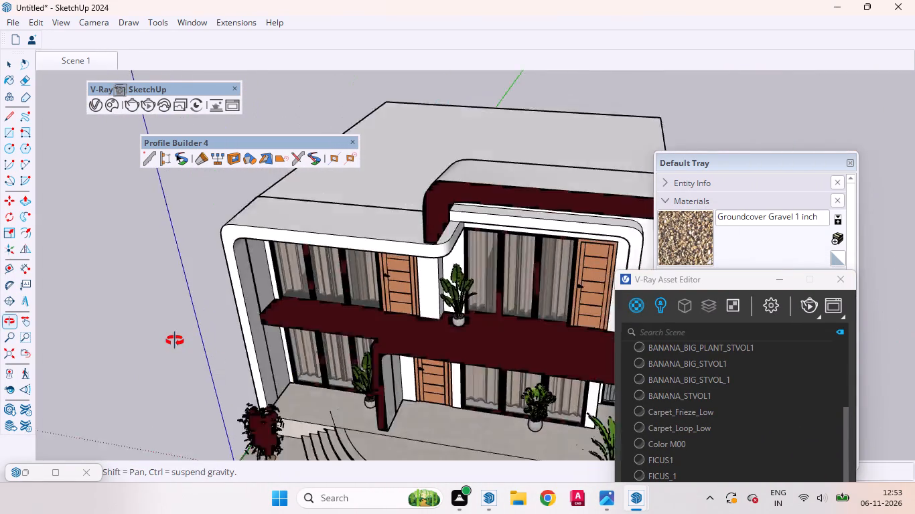
middle_drag(175, 341, 174, 340)
scroll(277, 290, up, 2)
scroll(277, 290, down, 1)
scroll(277, 290, up, 16)
scroll(289, 265, down, 1)
scroll(289, 265, up, 6)
scroll(293, 258, down, 1)
scroll(293, 258, up, 3)
middle_drag(295, 259, 212, 293)
scroll(236, 256, up, 9)
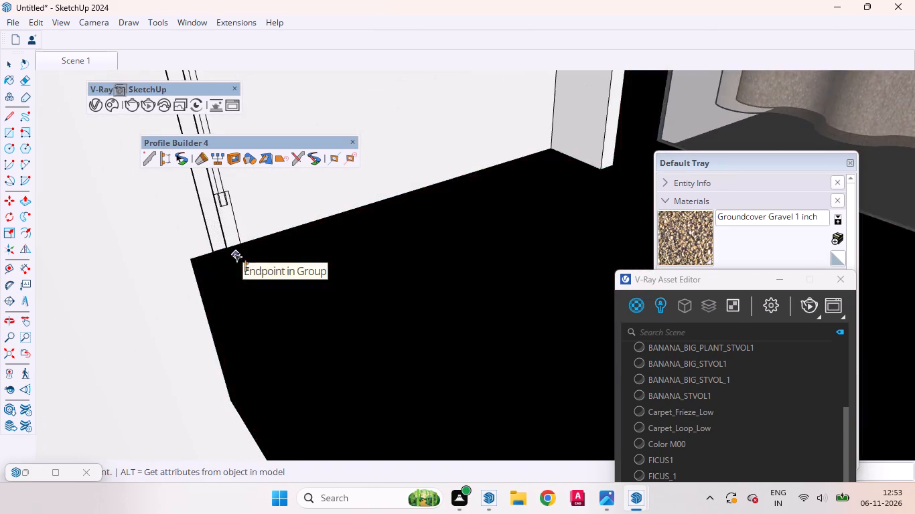
scroll(232, 254, up, 4)
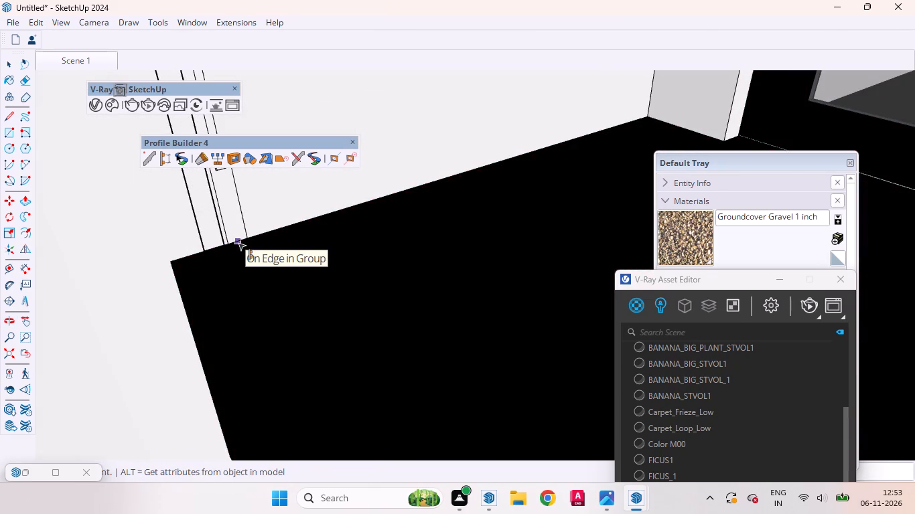
click(246, 244)
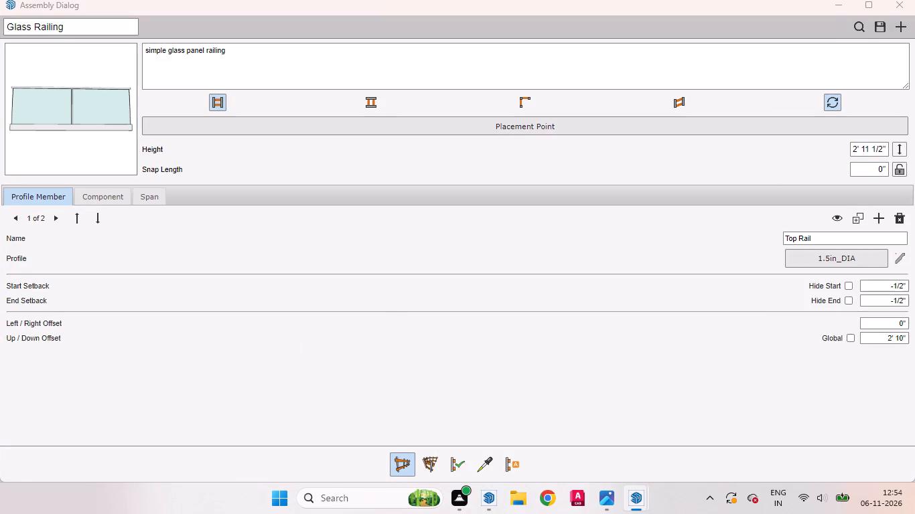
click(839, 5)
Run the glass railing along the red axis to the far end of the balcony, against the dark red side wall, and finish it.
scroll(350, 307, down, 10)
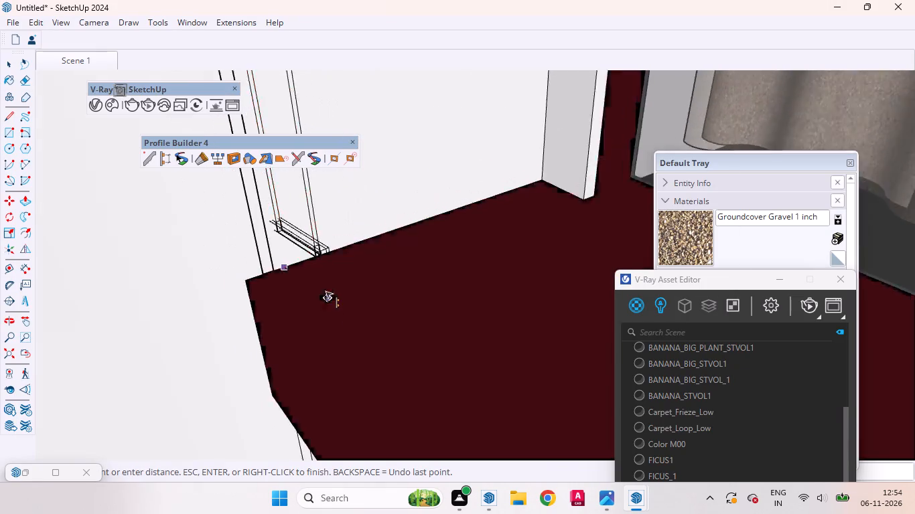
scroll(326, 291, down, 20)
scroll(326, 291, down, 11)
scroll(321, 278, up, 2)
scroll(321, 278, down, 1)
middle_drag(325, 328, 382, 262)
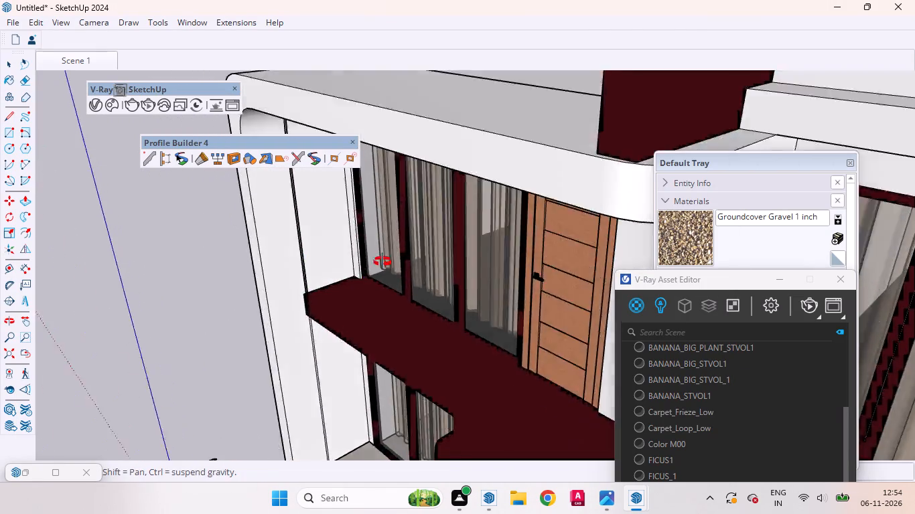
middle_drag(382, 262, 395, 254)
scroll(344, 261, down, 8)
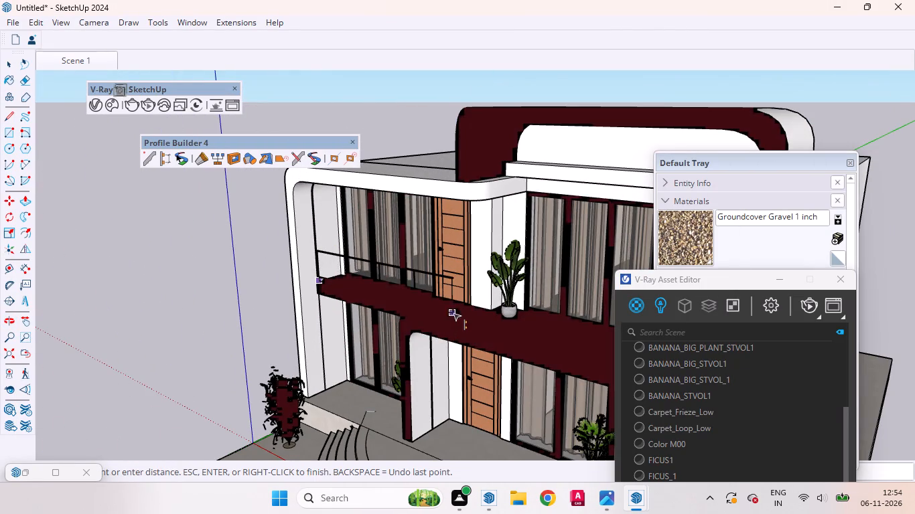
key(Right)
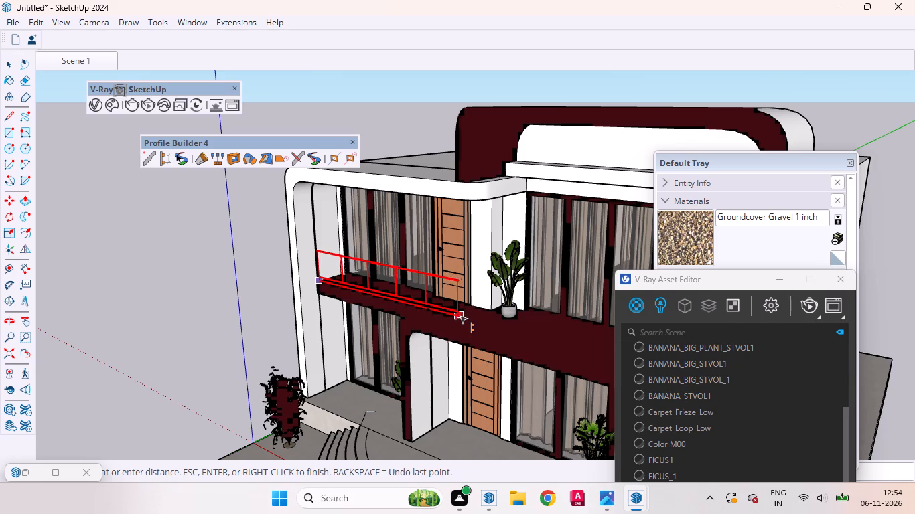
scroll(443, 313, up, 4)
middle_drag(447, 331, 460, 378)
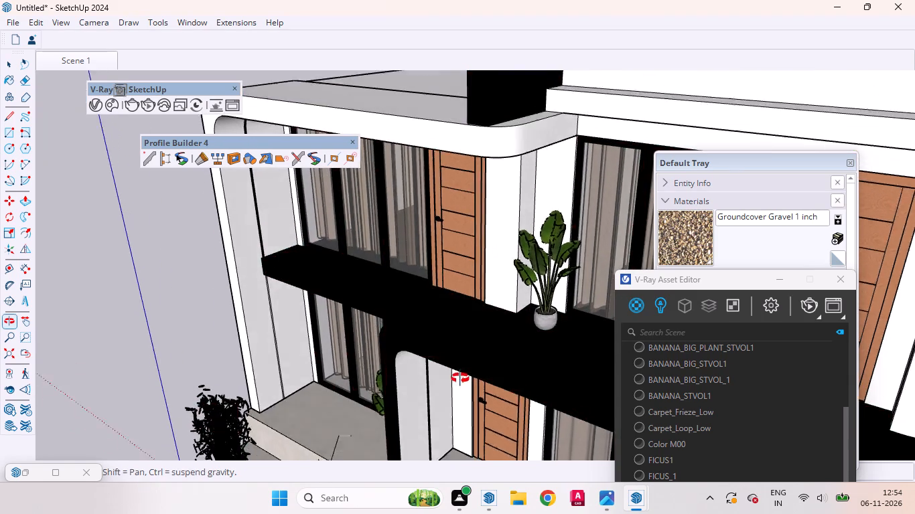
middle_drag(460, 378, 510, 373)
scroll(455, 328, up, 5)
scroll(452, 328, down, 1)
scroll(452, 328, up, 4)
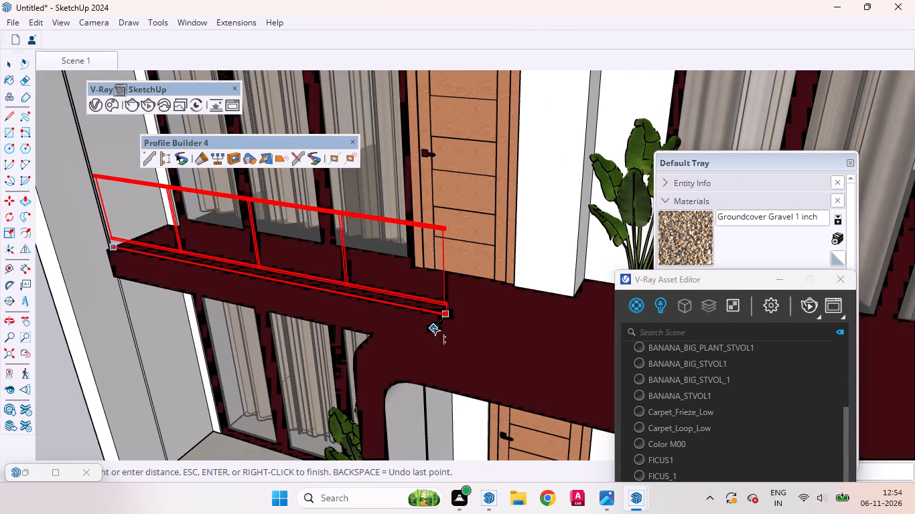
middle_drag(430, 330, 577, 280)
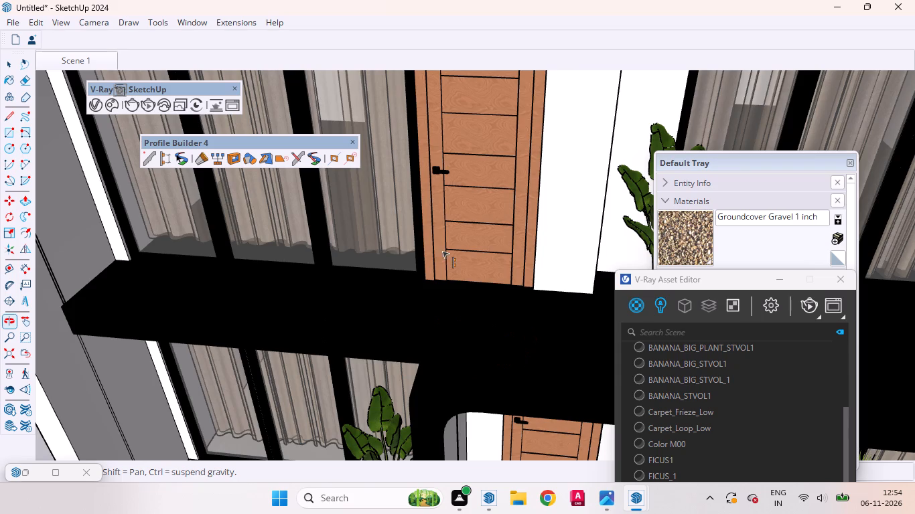
middle_drag(401, 306, 262, 332)
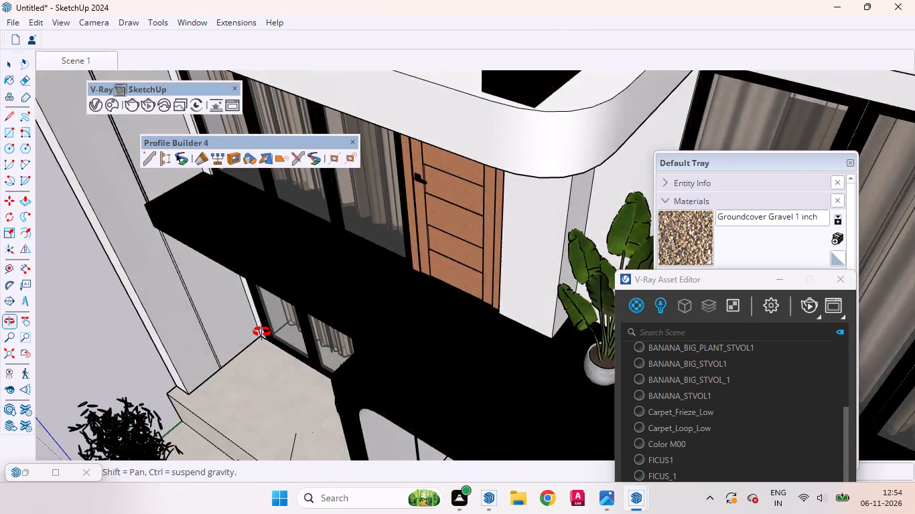
middle_drag(262, 332, 251, 300)
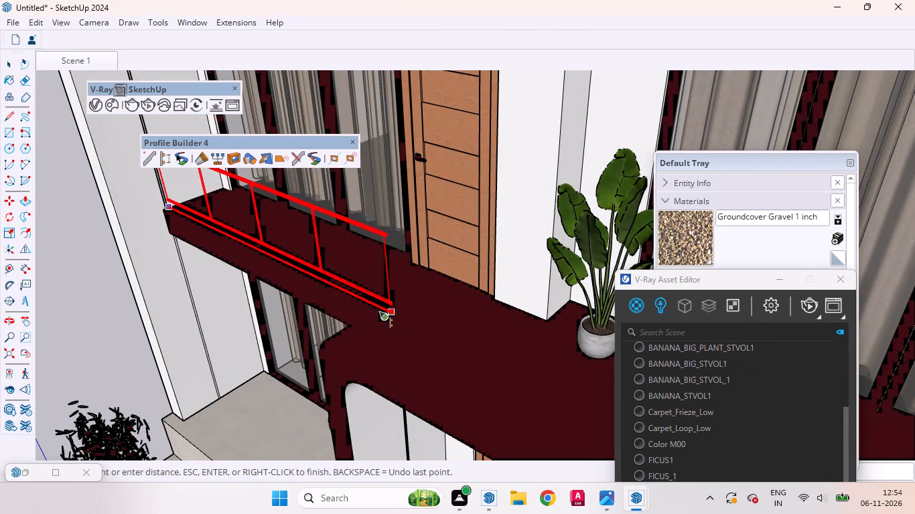
scroll(378, 311, down, 6)
scroll(378, 309, up, 6)
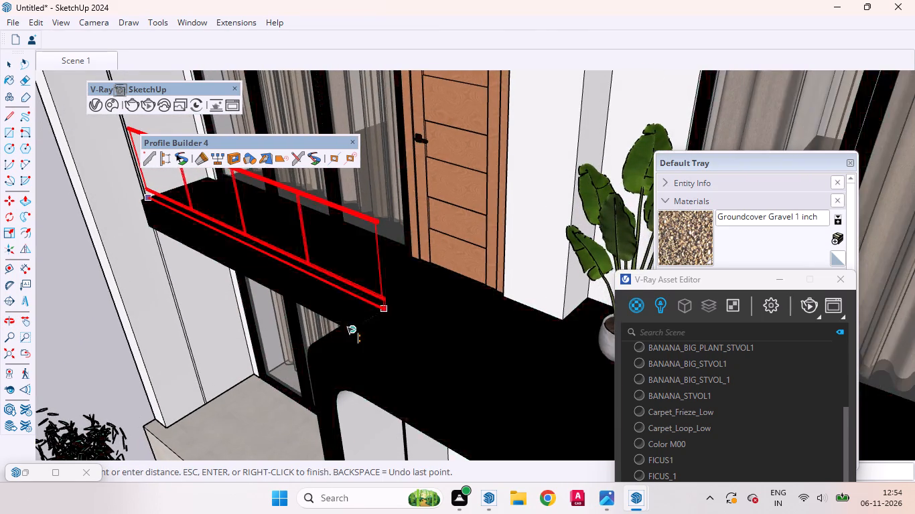
scroll(347, 327, up, 3)
scroll(356, 313, down, 8)
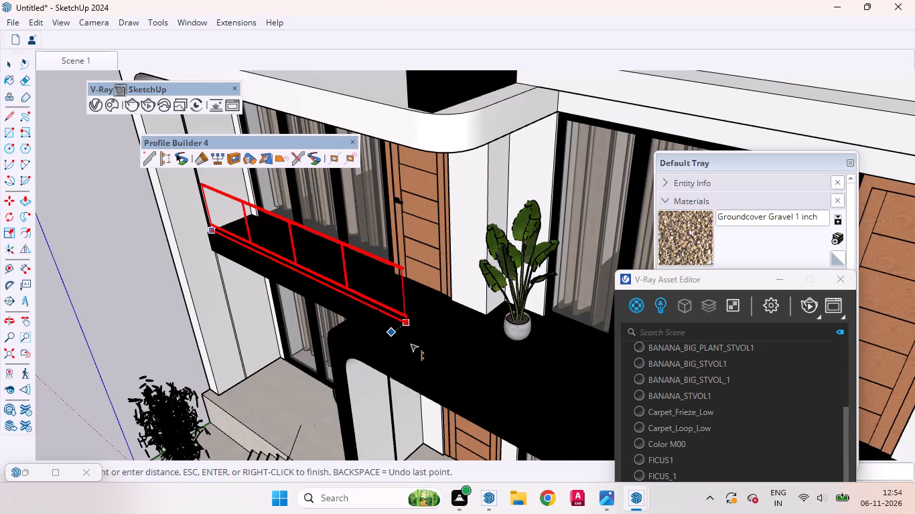
scroll(395, 331, down, 12)
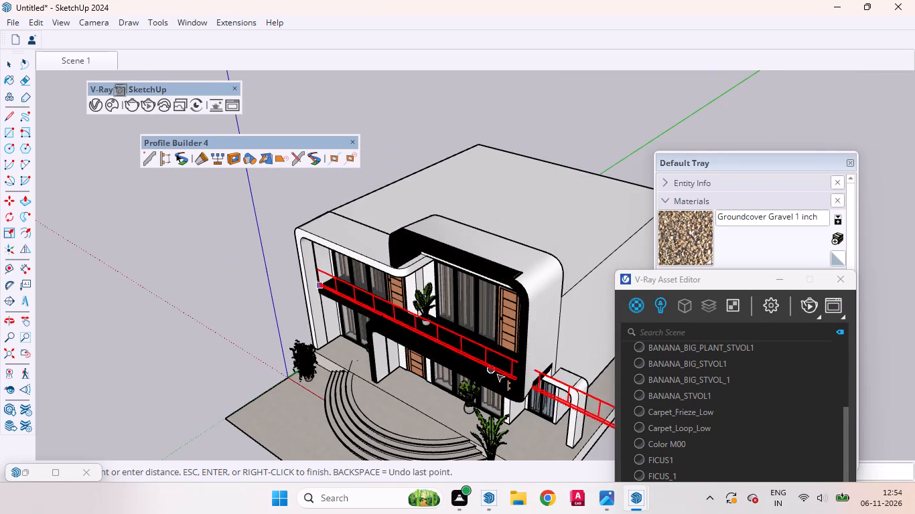
middle_drag(510, 376, 760, 308)
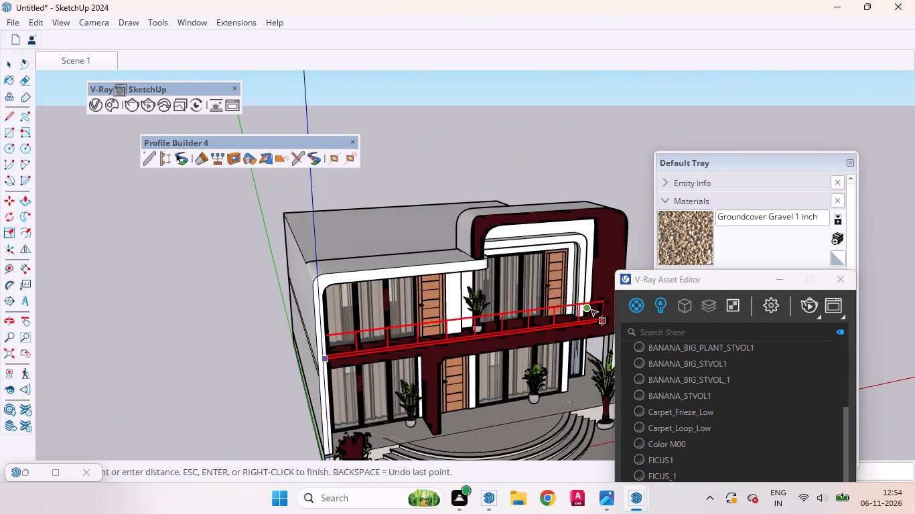
scroll(591, 309, up, 5)
scroll(431, 309, down, 5)
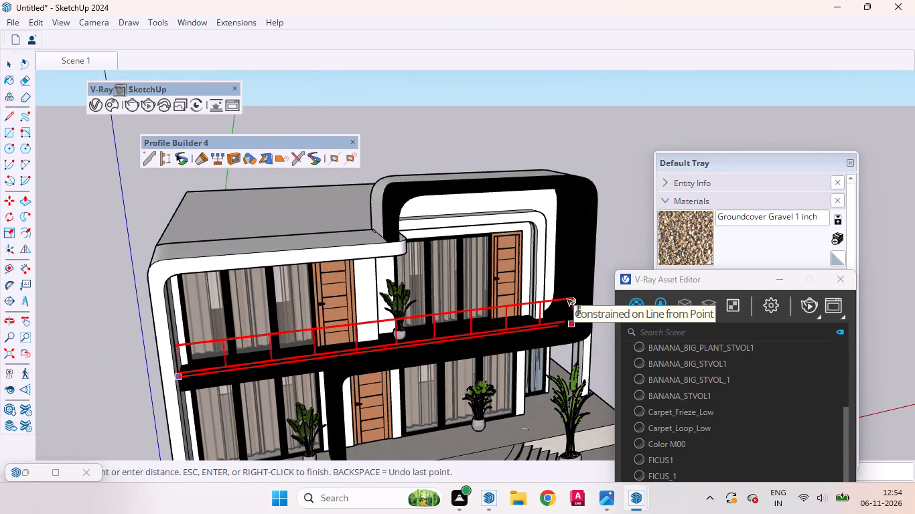
click(567, 298)
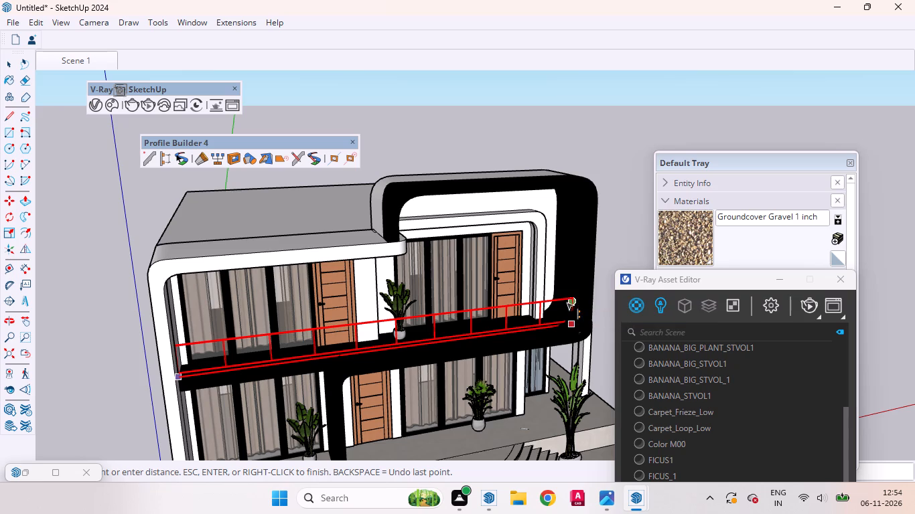
key(space)
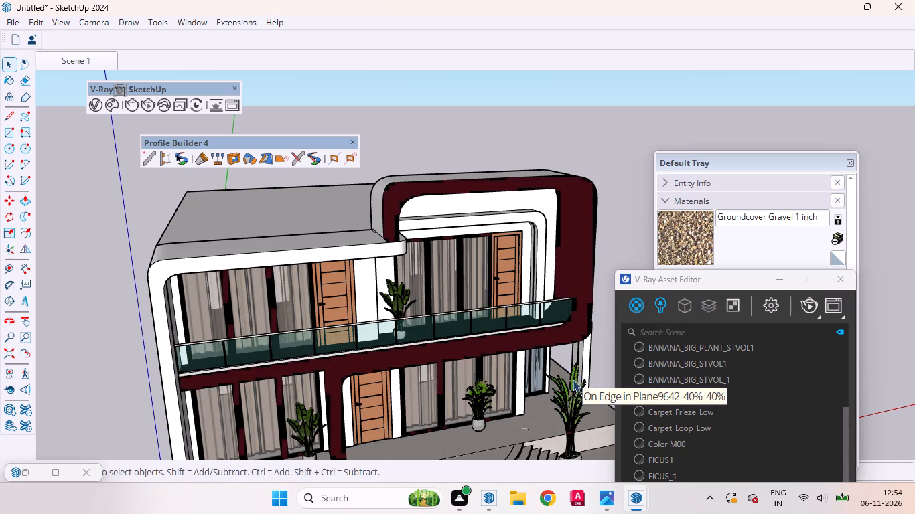
Move the V-Ray Asset Editor and Default Tray clear of the railing and choose black Color M09 from the Colors materials.
scroll(560, 288, up, 9)
middle_drag(561, 329, 496, 305)
scroll(551, 274, down, 9)
scroll(357, 282, up, 6)
middle_drag(339, 311, 458, 192)
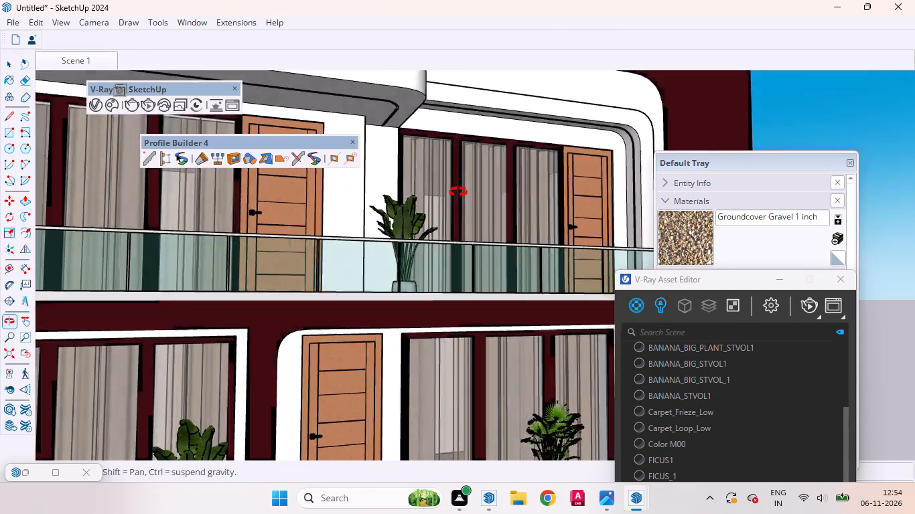
middle_drag(458, 192, 315, 349)
drag(732, 284, 728, 301)
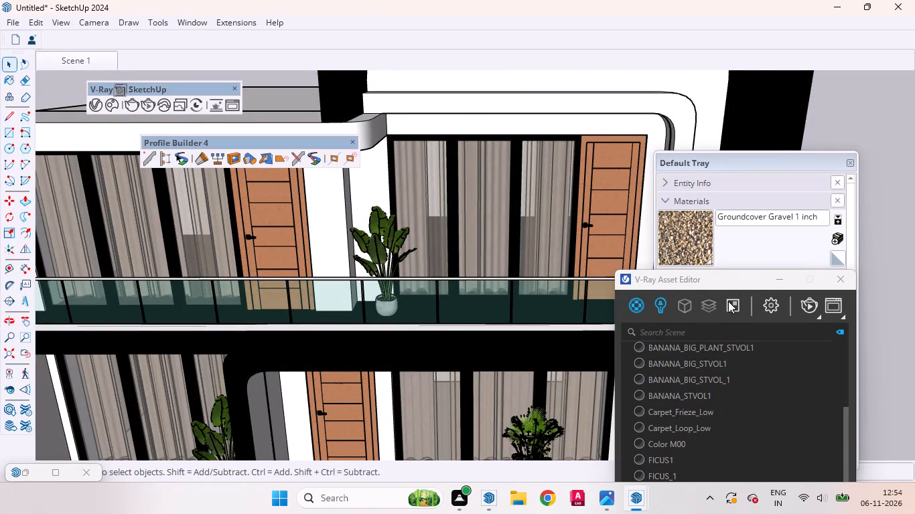
drag(728, 301, 630, 319)
drag(719, 280, 545, 418)
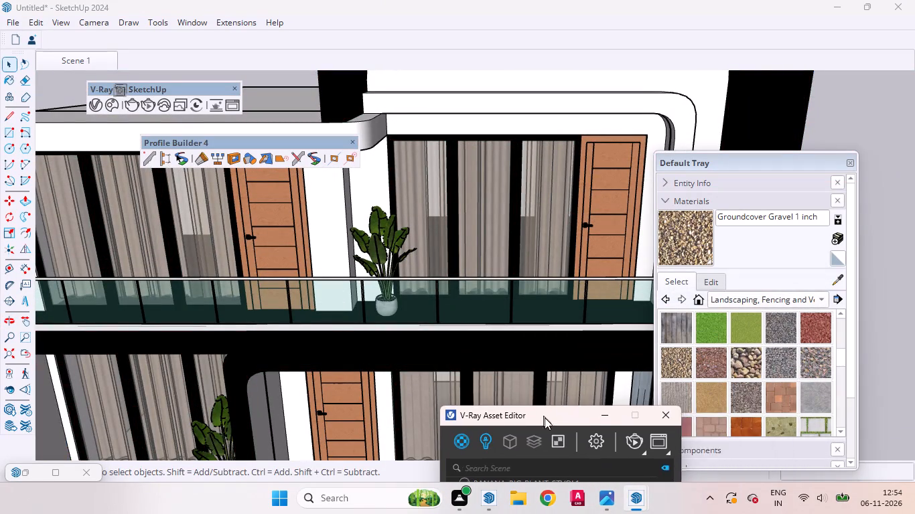
drag(545, 418, 623, 408)
click(822, 299)
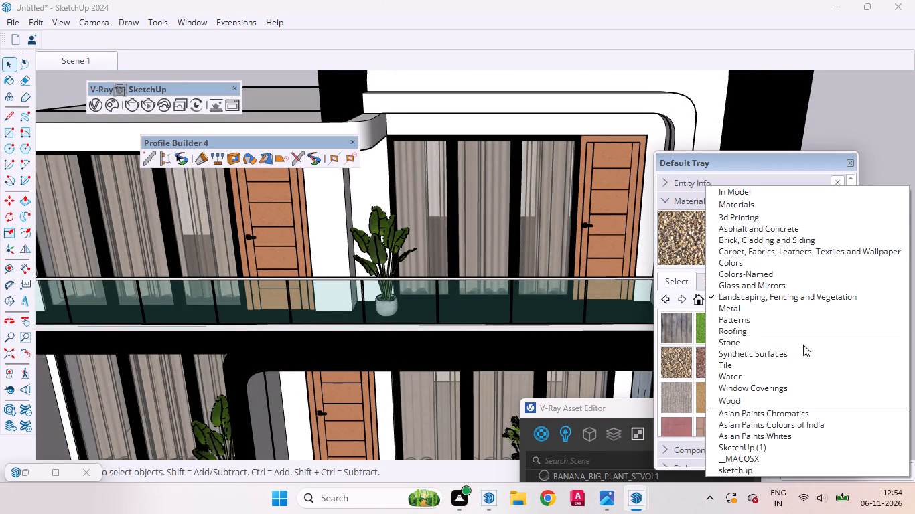
click(737, 260)
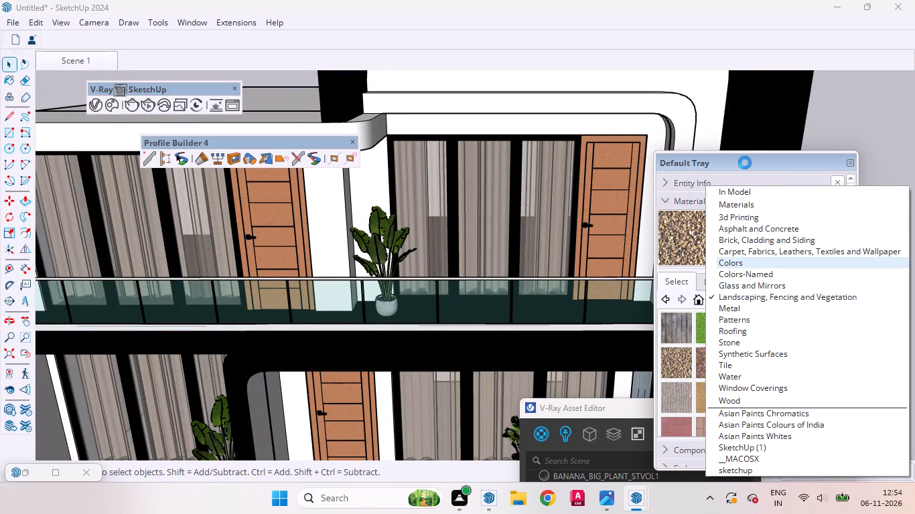
drag(746, 165, 748, 161)
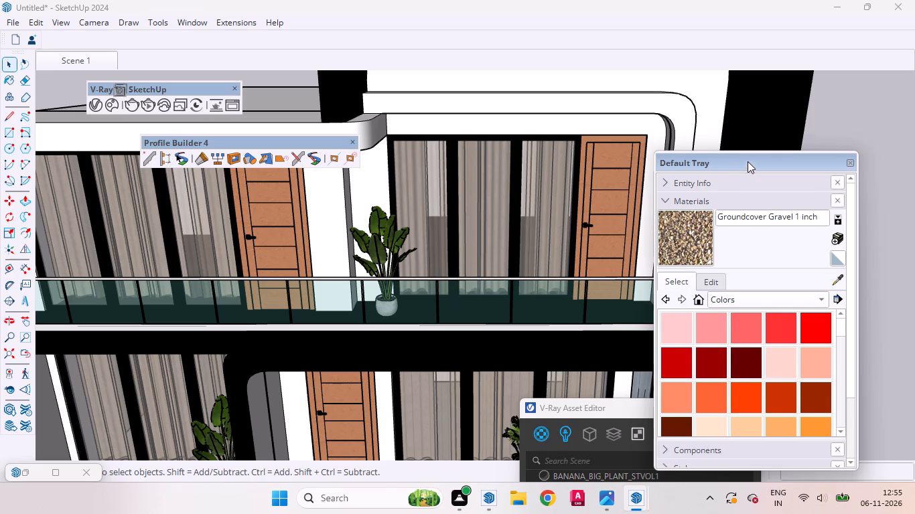
drag(748, 161, 792, 78)
scroll(790, 268, down, 18)
scroll(782, 298, down, 6)
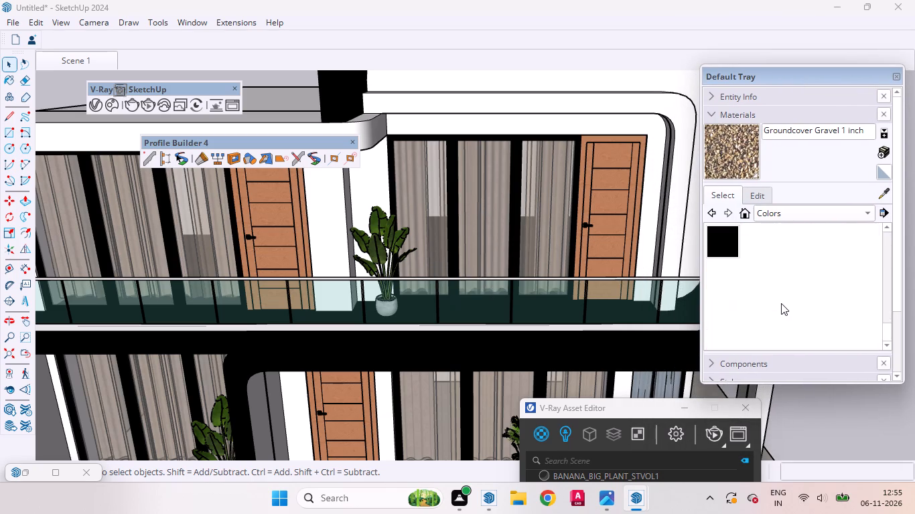
click(725, 243)
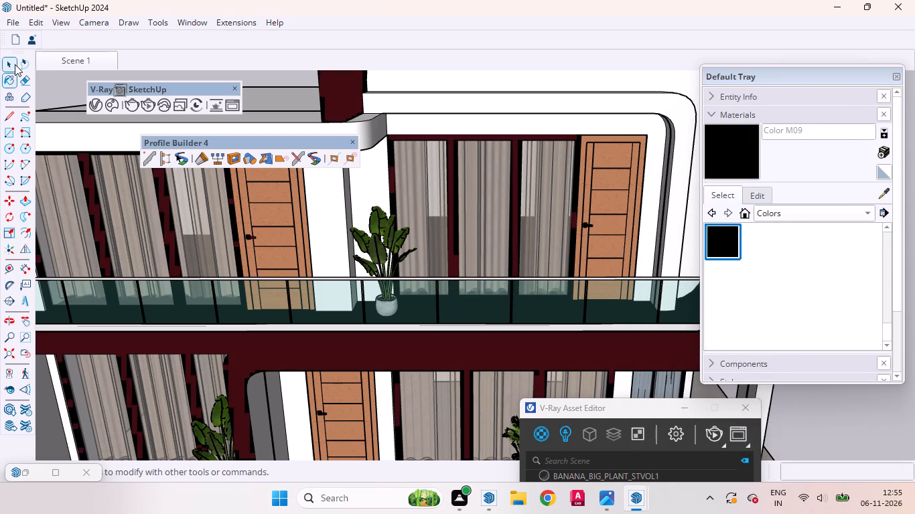
Paint the white bottom rail of the glass balcony railing with black Color M09 and leave its group.
click(15, 64)
scroll(433, 280, up, 14)
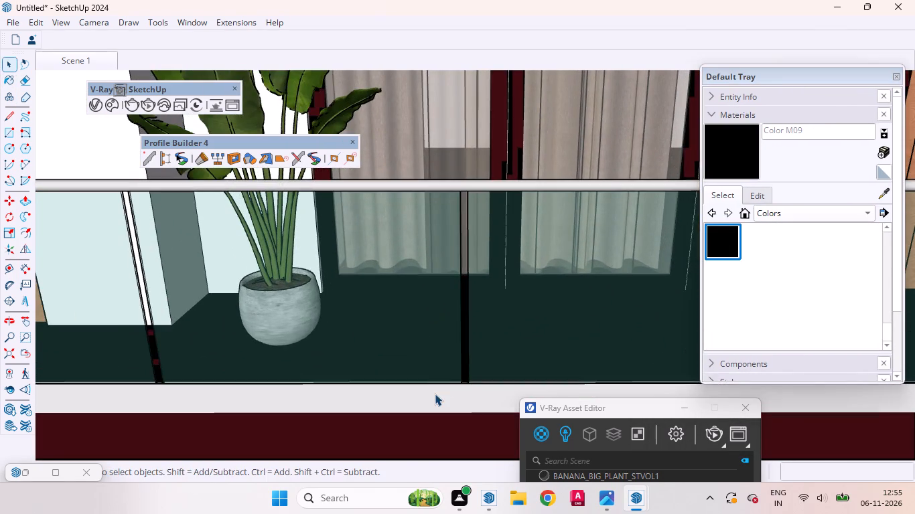
triple_click(435, 394)
click(423, 396)
triple_click(421, 397)
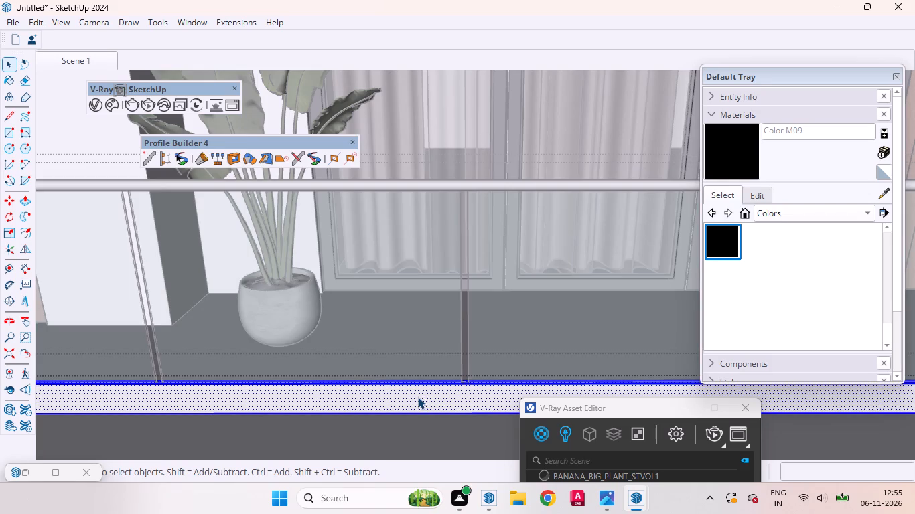
click(737, 148)
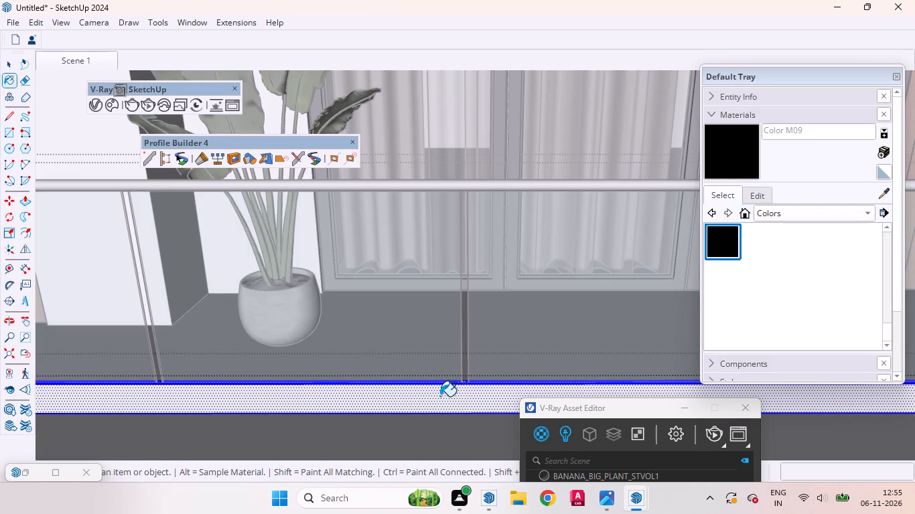
click(440, 396)
key(space)
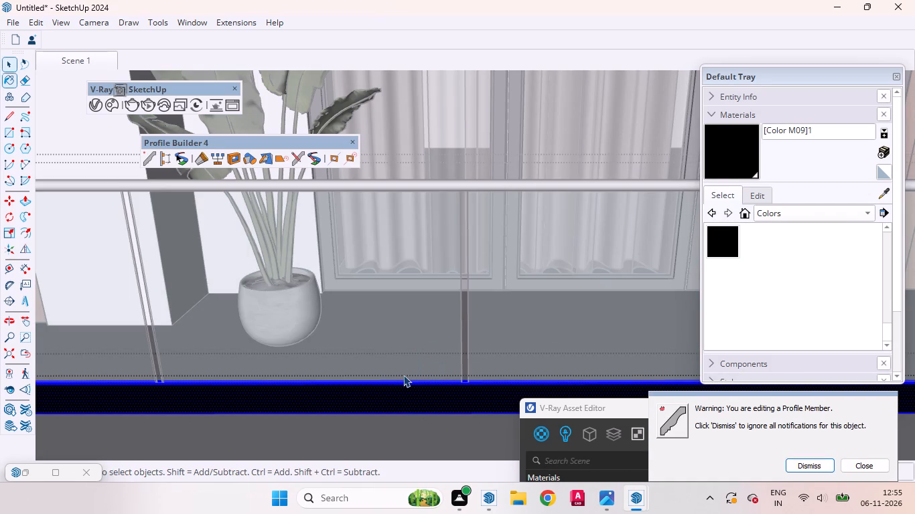
scroll(438, 349, down, 8)
scroll(500, 229, up, 1)
scroll(500, 228, down, 14)
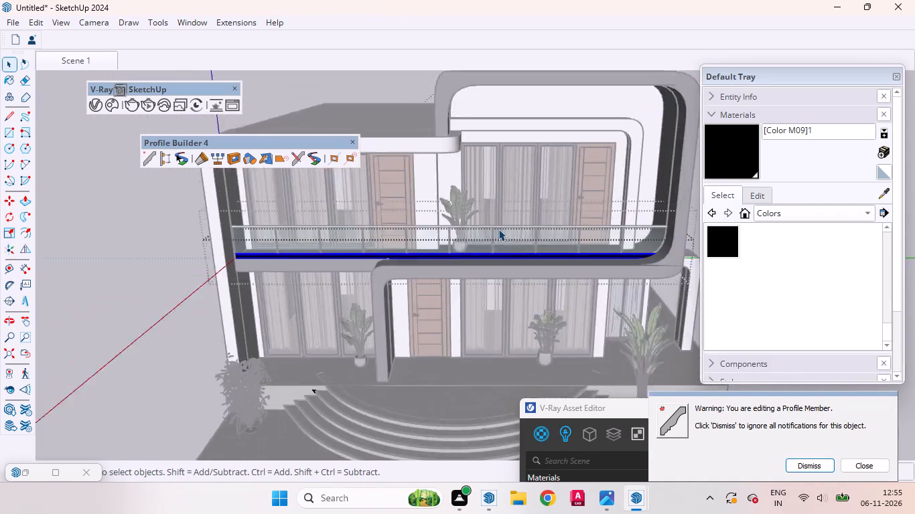
scroll(498, 229, down, 2)
double_click(204, 276)
Paint the white top handrail of the glass balcony railing with the same black material and leave its group.
scroll(543, 211, up, 5)
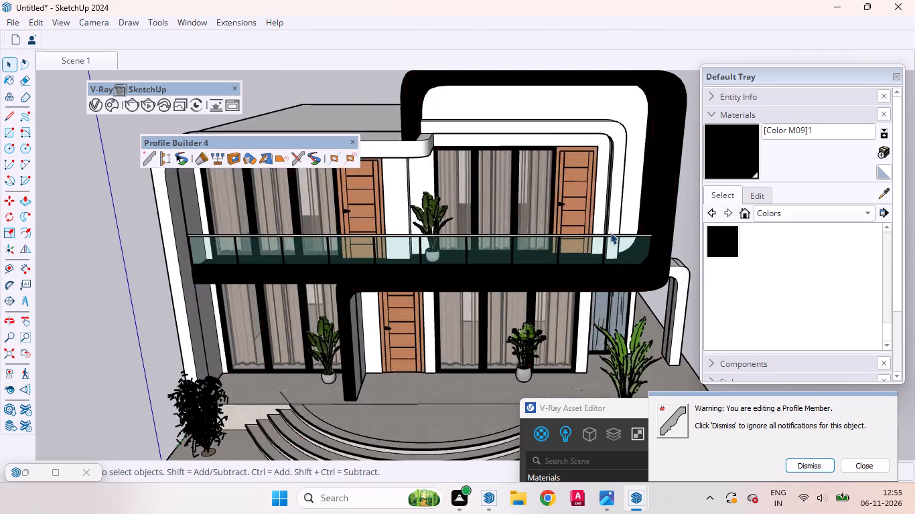
scroll(610, 232, up, 7)
scroll(533, 265, up, 4)
scroll(492, 218, up, 4)
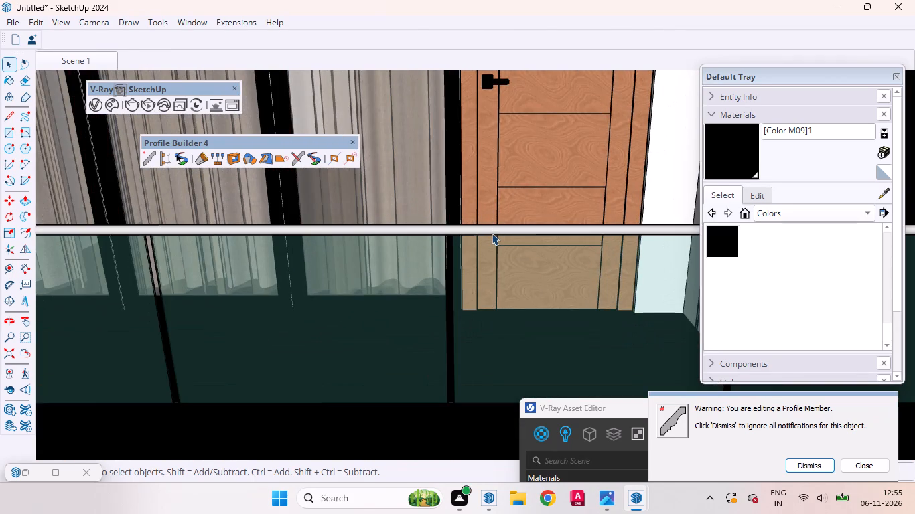
triple_click(492, 233)
double_click(470, 228)
double_click(492, 226)
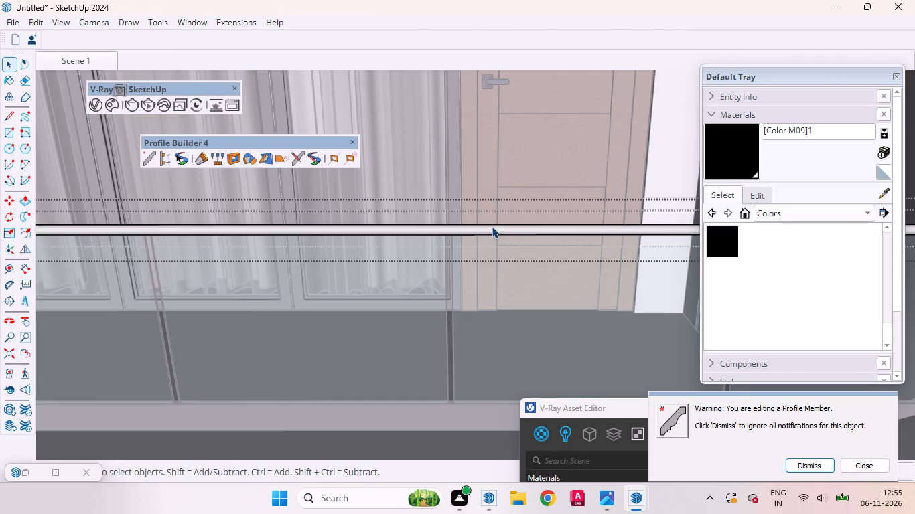
click(723, 151)
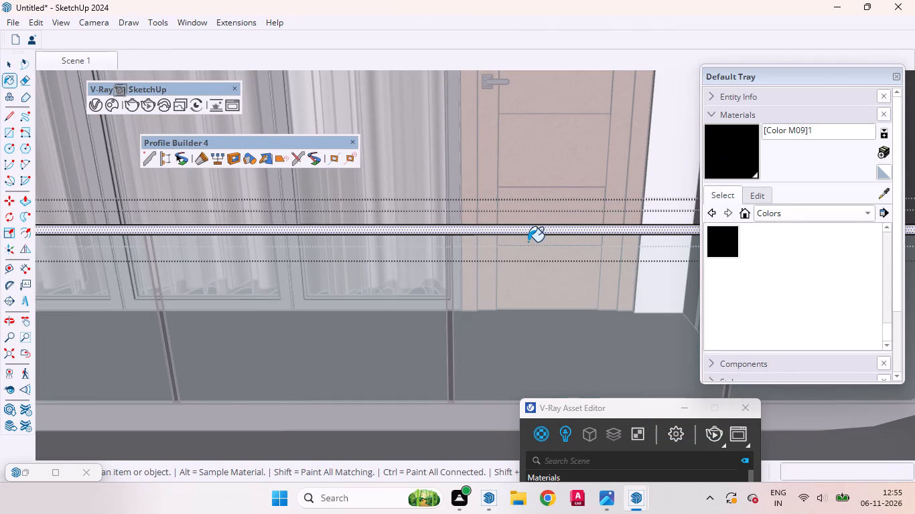
click(526, 236)
click(526, 232)
scroll(544, 207, down, 4)
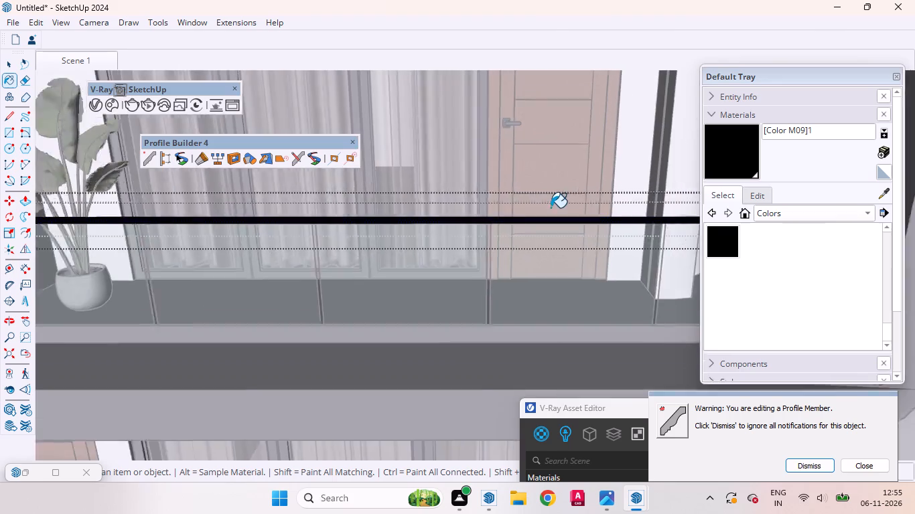
scroll(551, 207, down, 19)
key(space)
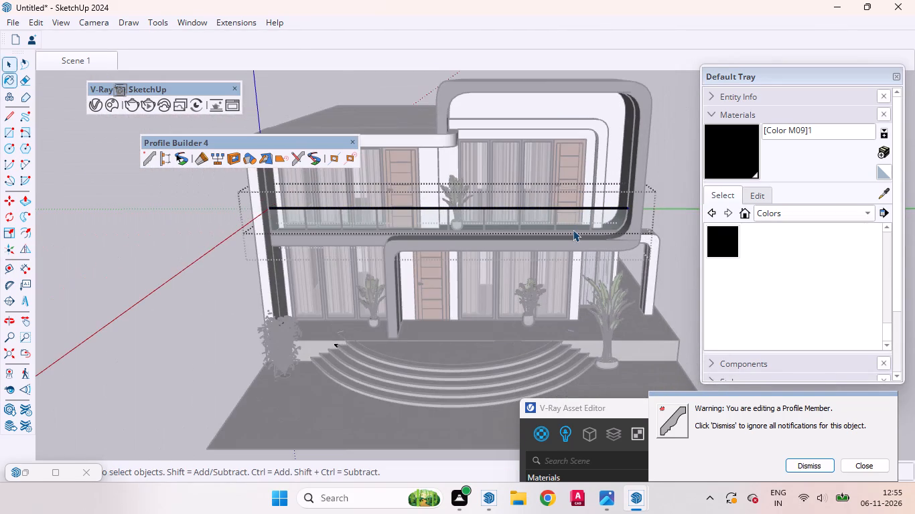
double_click(230, 315)
click(217, 311)
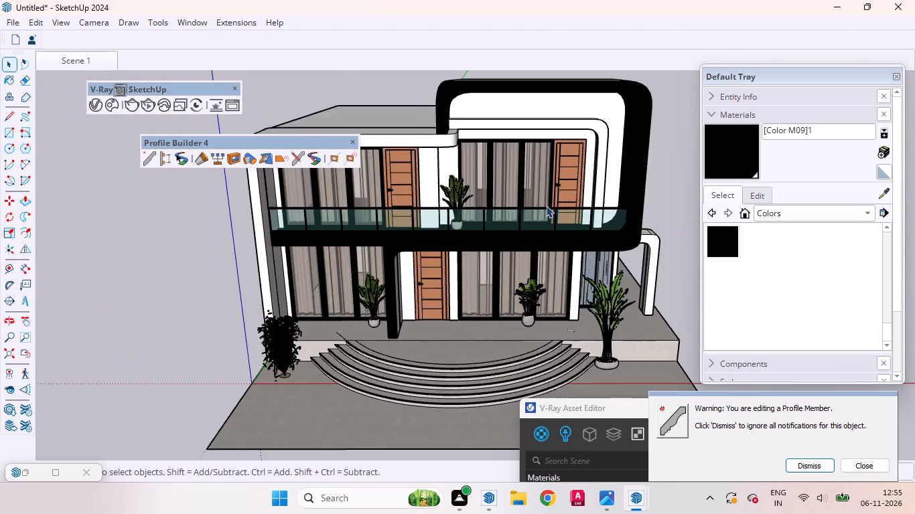
Examine the black-railed balcony and the facade from the side, above and front, and return to the Scene 1 view.
scroll(551, 211, down, 3)
middle_drag(404, 262, 627, 266)
scroll(449, 208, down, 1)
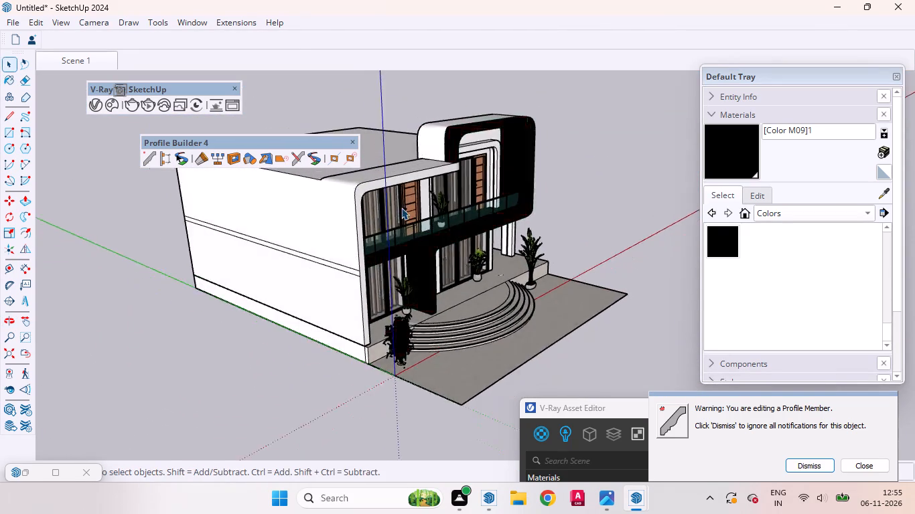
scroll(401, 207, up, 19)
scroll(453, 247, down, 2)
scroll(453, 247, up, 3)
middle_drag(333, 261, 506, 285)
scroll(335, 261, up, 1)
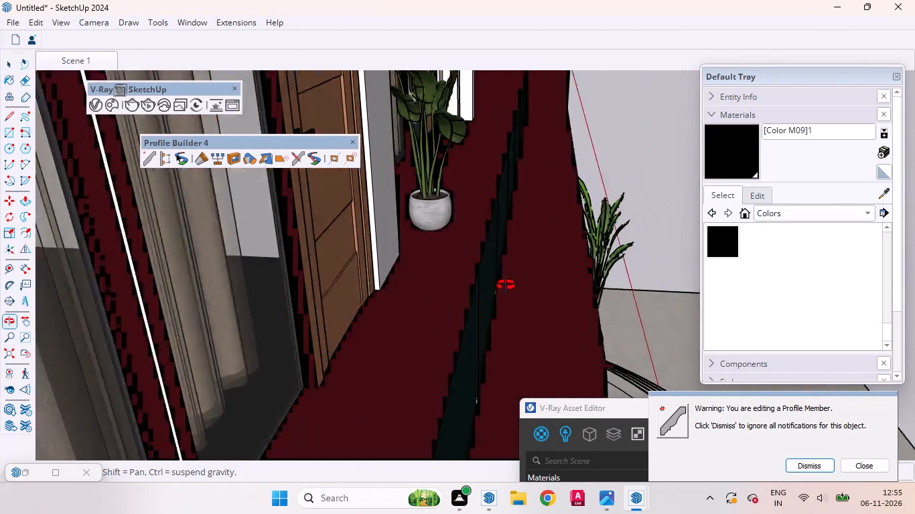
middle_drag(506, 285, 304, 297)
scroll(350, 278, down, 8)
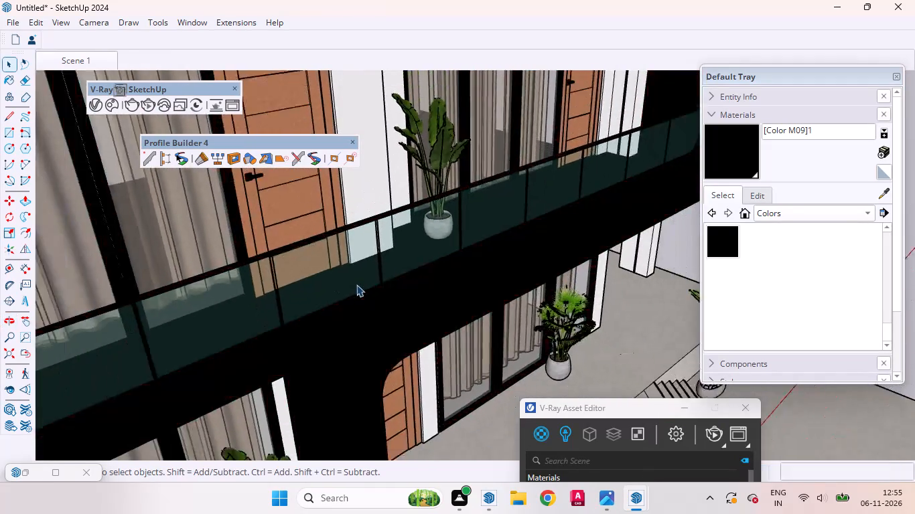
scroll(356, 284, down, 9)
middle_drag(544, 288, 364, 142)
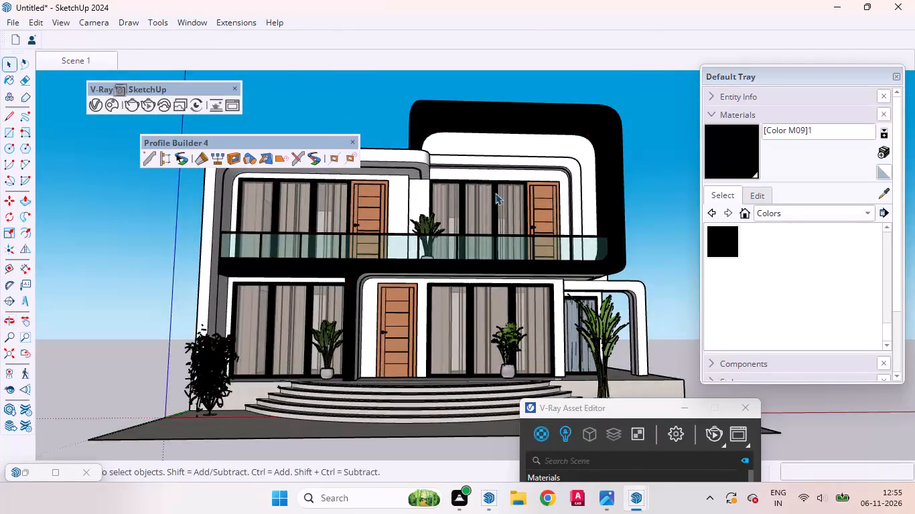
scroll(515, 216, down, 5)
click(638, 204)
scroll(573, 256, up, 6)
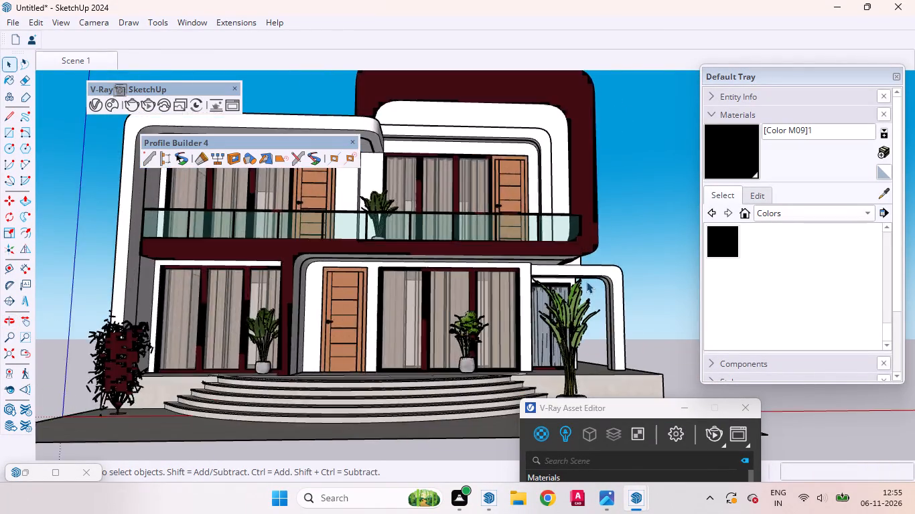
scroll(586, 281, up, 3)
scroll(492, 242, down, 5)
middle_drag(577, 300, 640, 344)
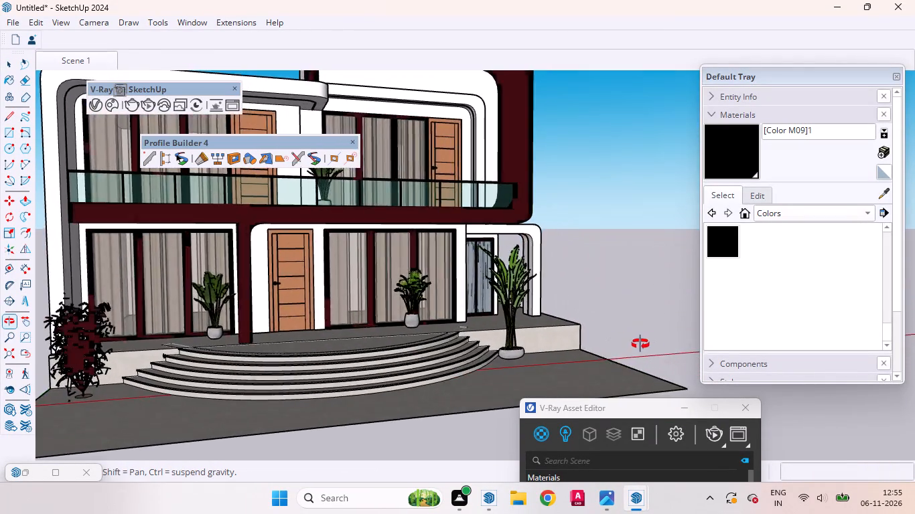
middle_drag(640, 344, 571, 330)
scroll(532, 325, up, 1)
scroll(441, 315, down, 10)
scroll(391, 189, up, 11)
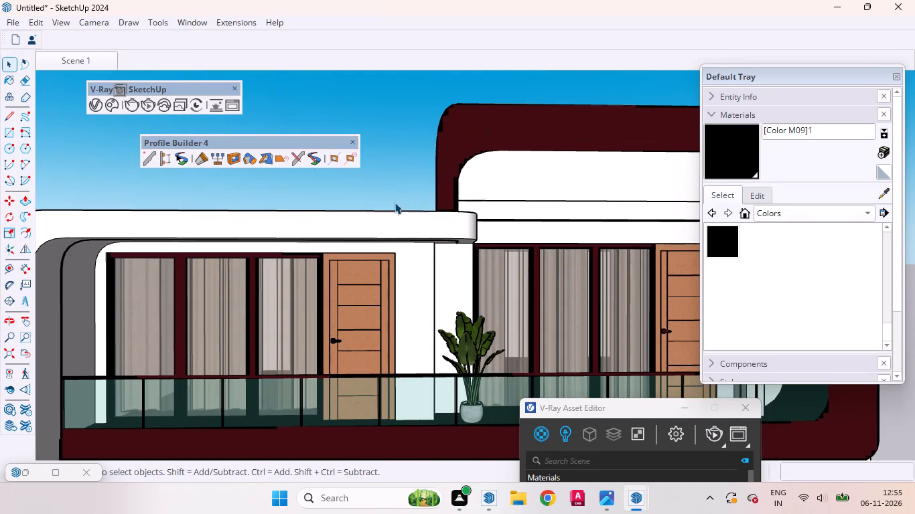
click(70, 62)
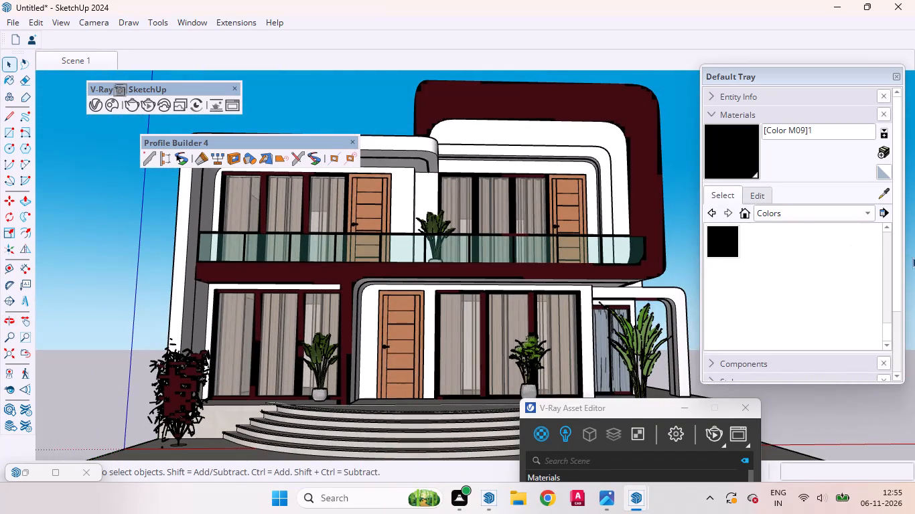
Open 3D Warehouse, move the V-Ray Asset Editor out of the way and search the model library for plants.
click(200, 25)
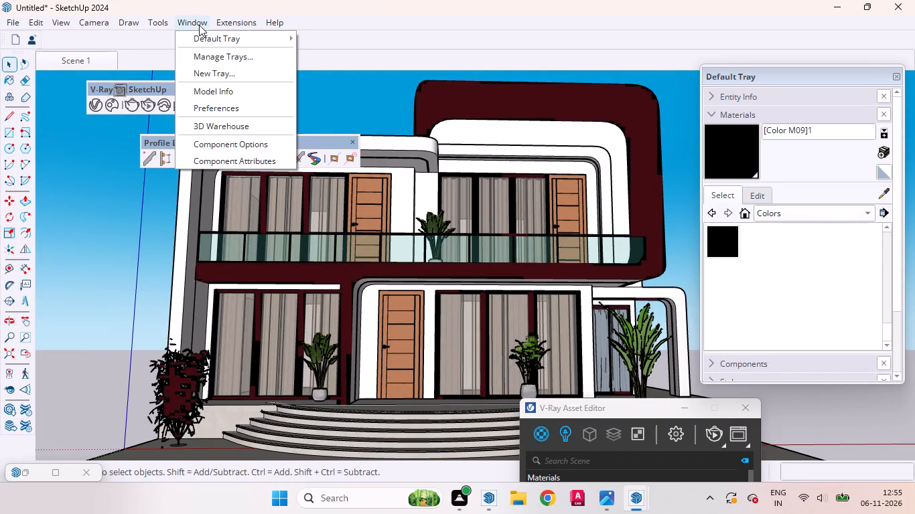
click(235, 120)
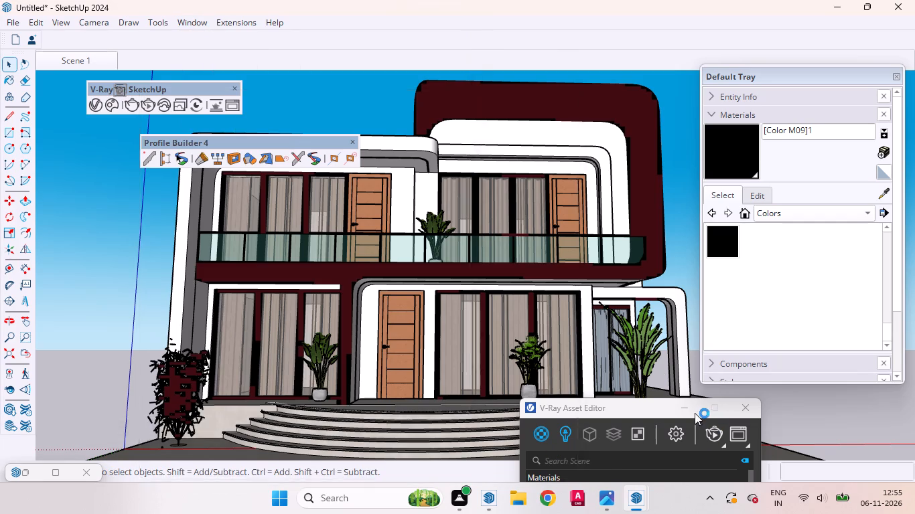
drag(660, 405, 669, 254)
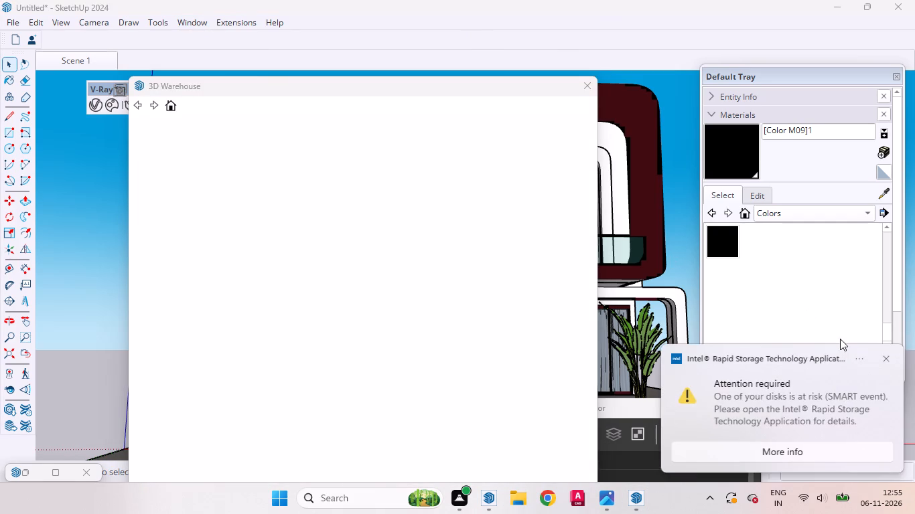
click(884, 357)
drag(641, 404, 642, 385)
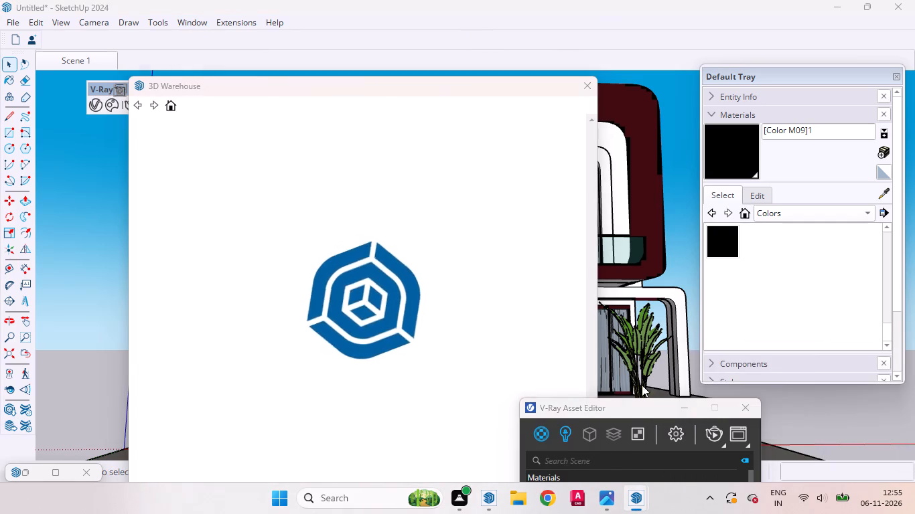
drag(642, 385, 660, 277)
drag(626, 407, 624, 133)
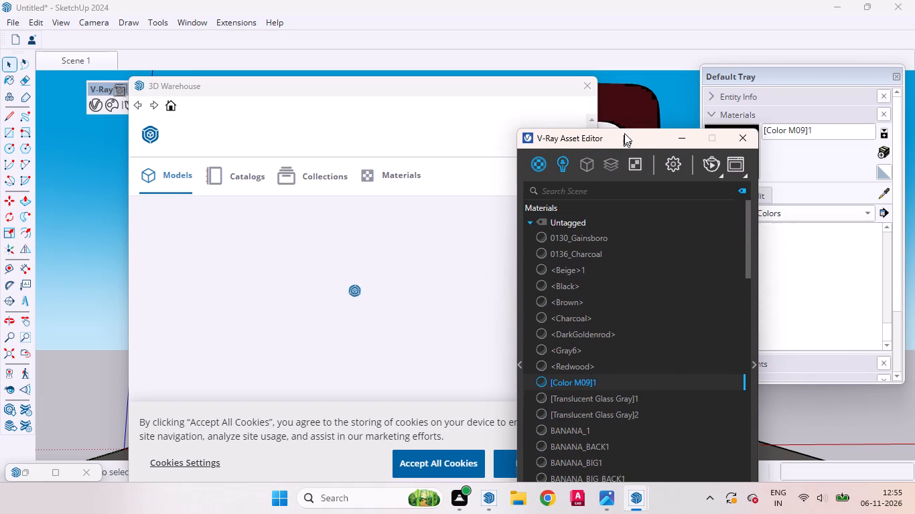
drag(624, 133, 628, 120)
click(676, 126)
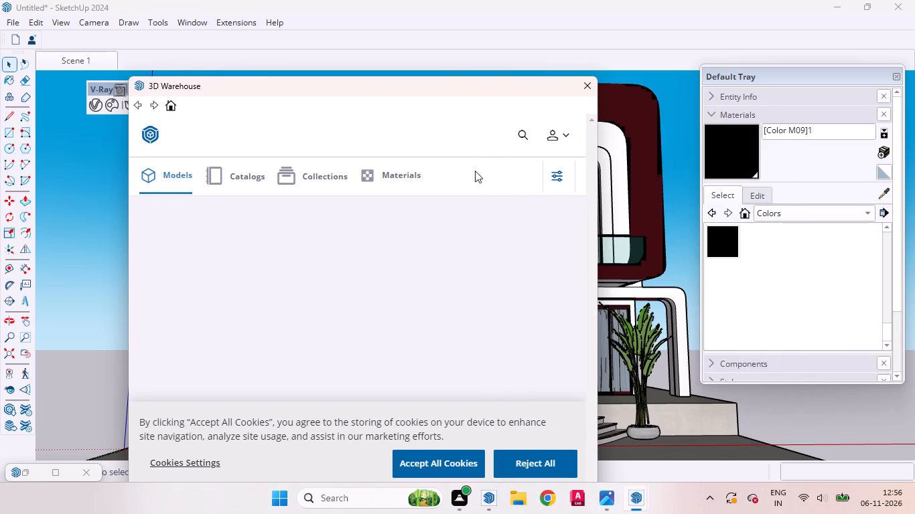
click(520, 131)
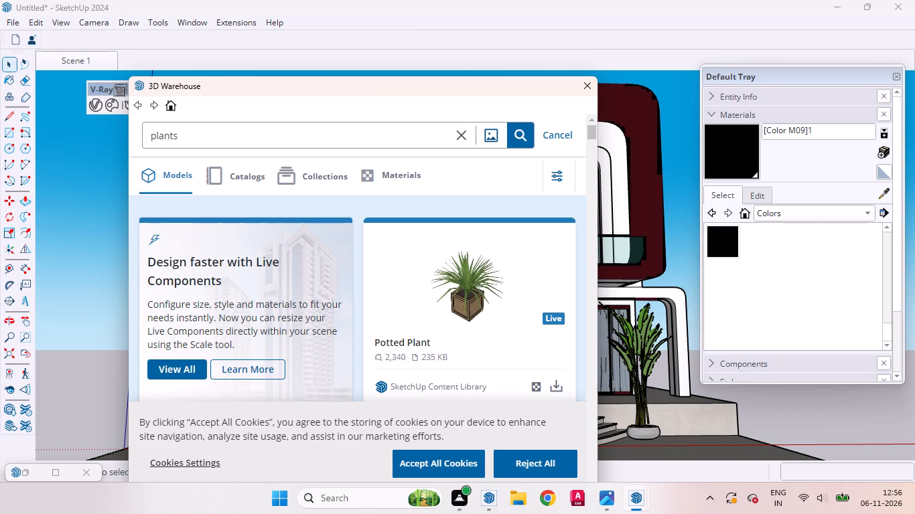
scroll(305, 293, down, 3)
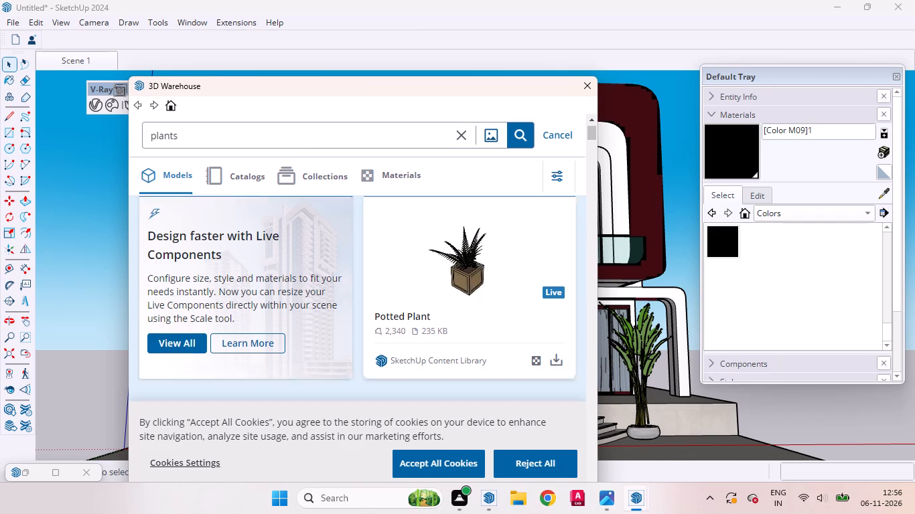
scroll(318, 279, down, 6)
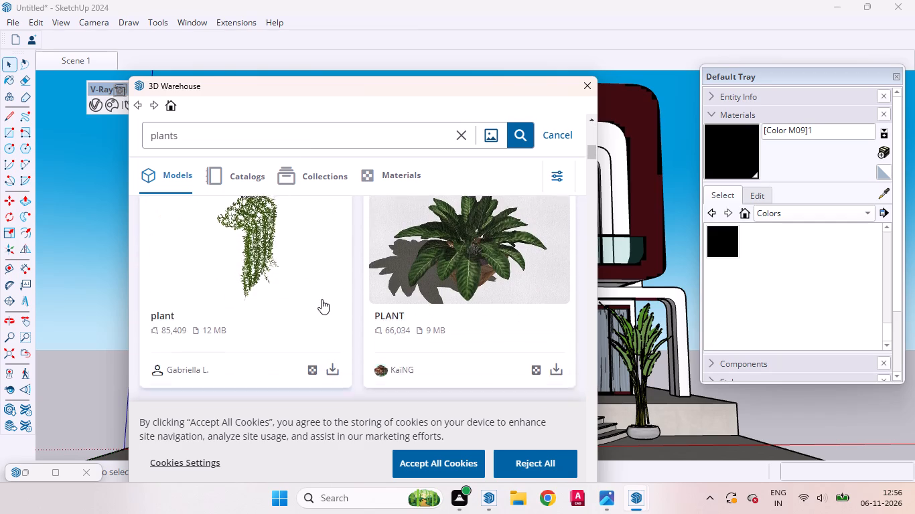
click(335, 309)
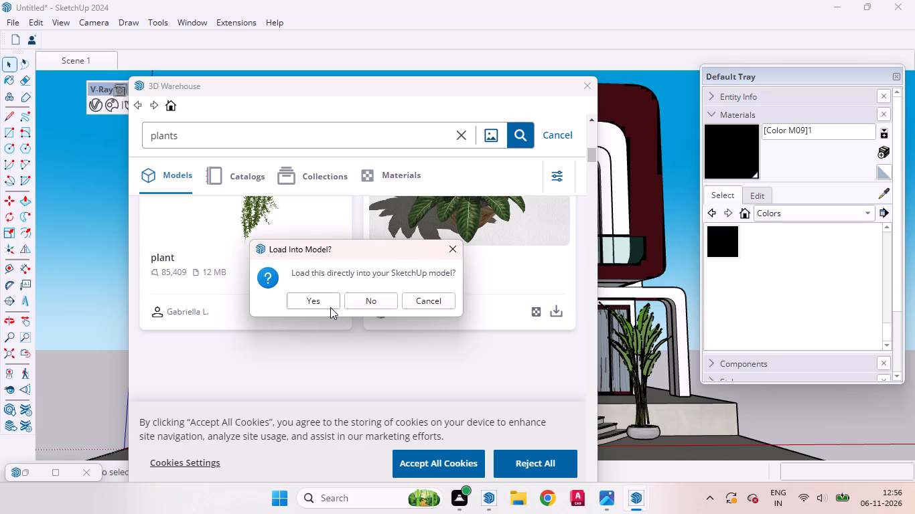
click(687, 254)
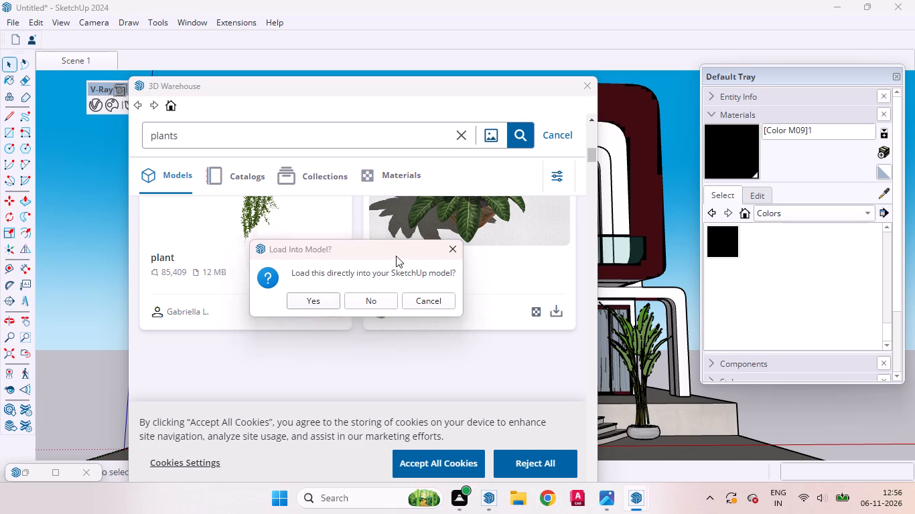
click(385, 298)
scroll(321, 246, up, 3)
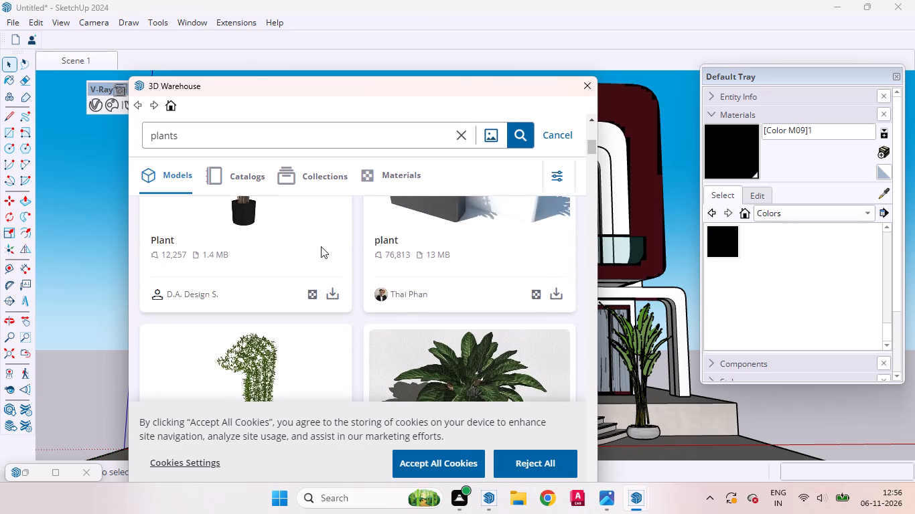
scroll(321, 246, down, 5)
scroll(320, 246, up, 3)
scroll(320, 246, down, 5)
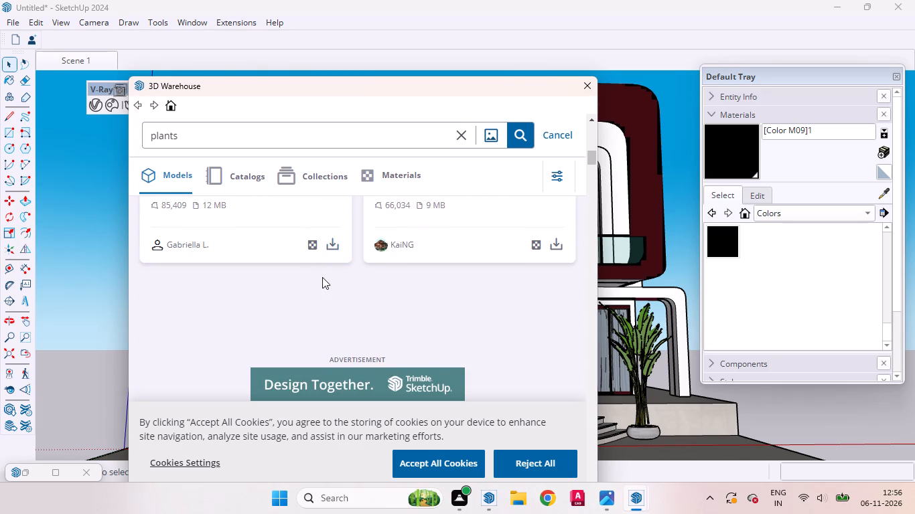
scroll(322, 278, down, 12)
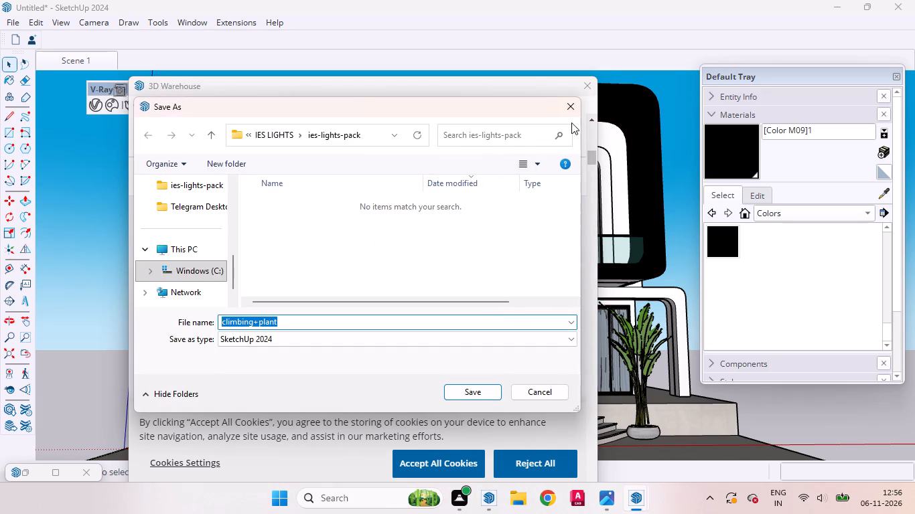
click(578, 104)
Browse the plants results for a trailing potted plant and load the 652 KB model titled plante directly into the model.
scroll(452, 252, down, 5)
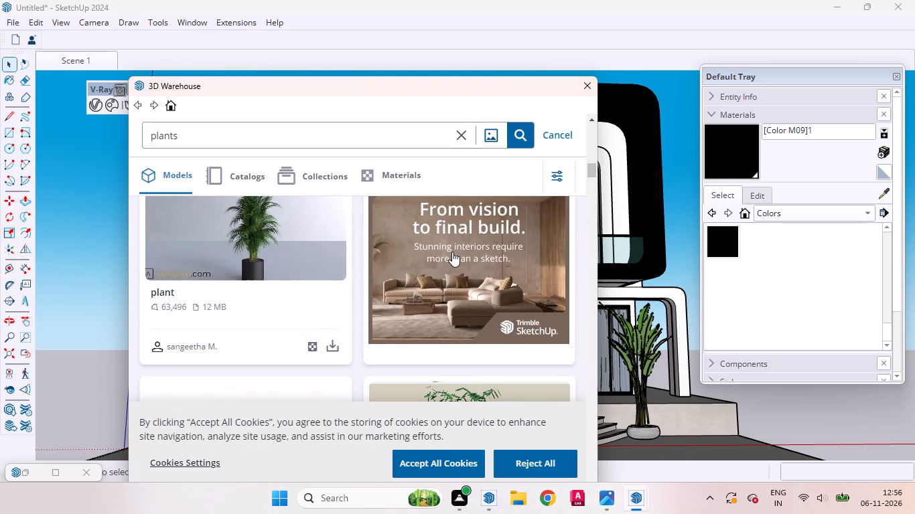
scroll(415, 265, down, 3)
scroll(415, 265, up, 1)
scroll(415, 265, down, 6)
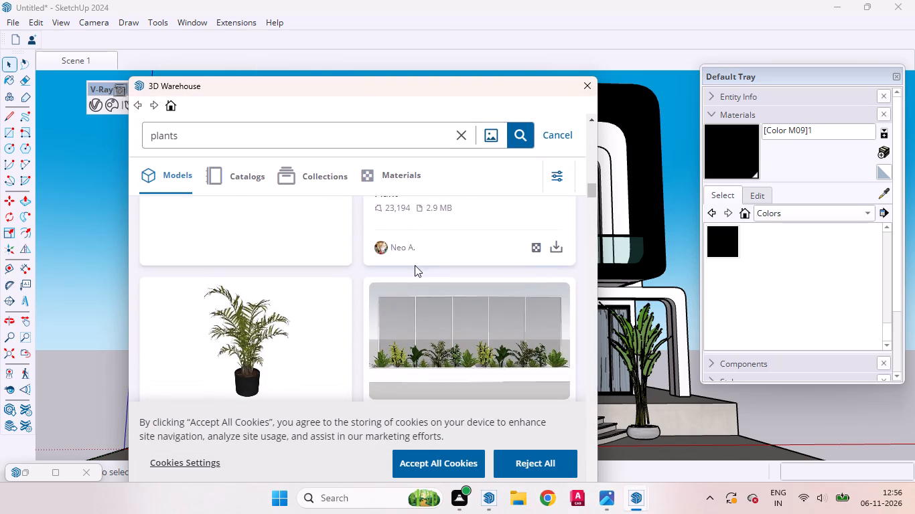
scroll(415, 265, down, 9)
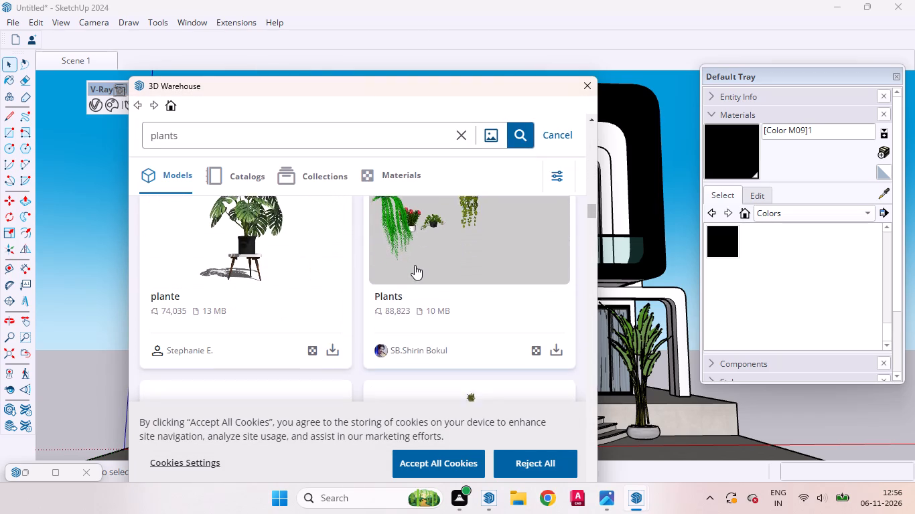
scroll(415, 265, up, 1)
scroll(415, 265, down, 3)
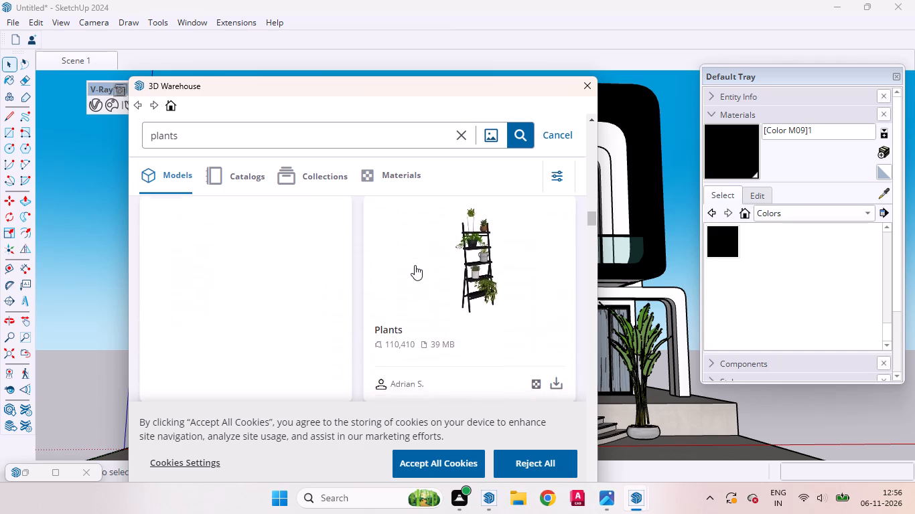
scroll(415, 265, down, 9)
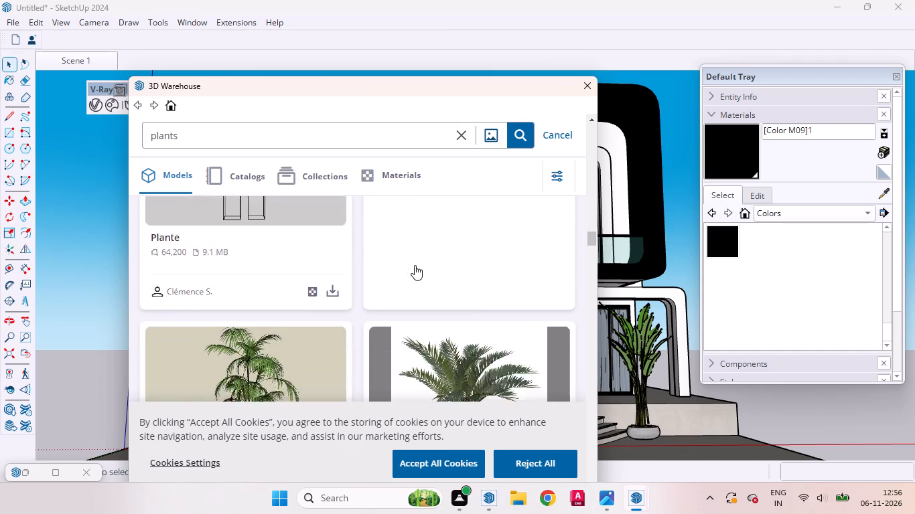
scroll(415, 265, down, 7)
scroll(415, 265, up, 1)
scroll(415, 265, down, 2)
scroll(415, 265, up, 2)
scroll(415, 265, down, 2)
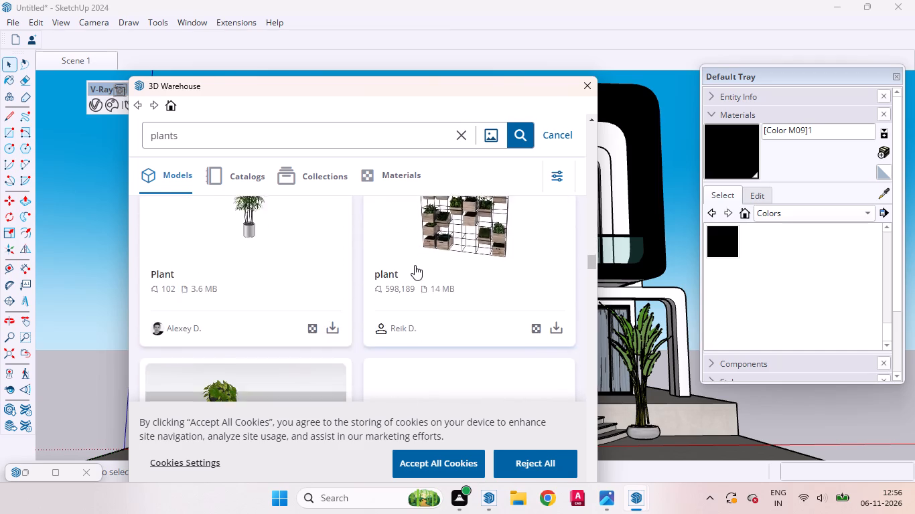
scroll(415, 265, down, 4)
scroll(415, 265, up, 1)
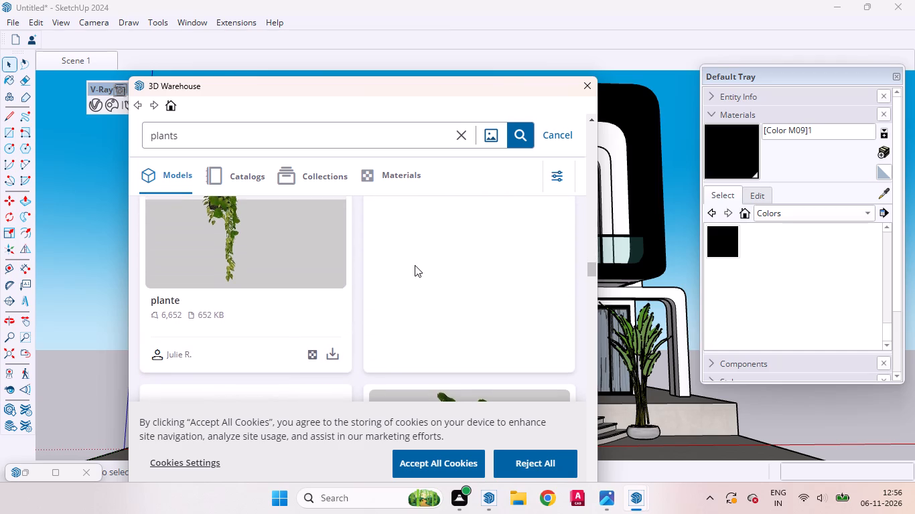
scroll(415, 265, down, 2)
scroll(415, 265, up, 1)
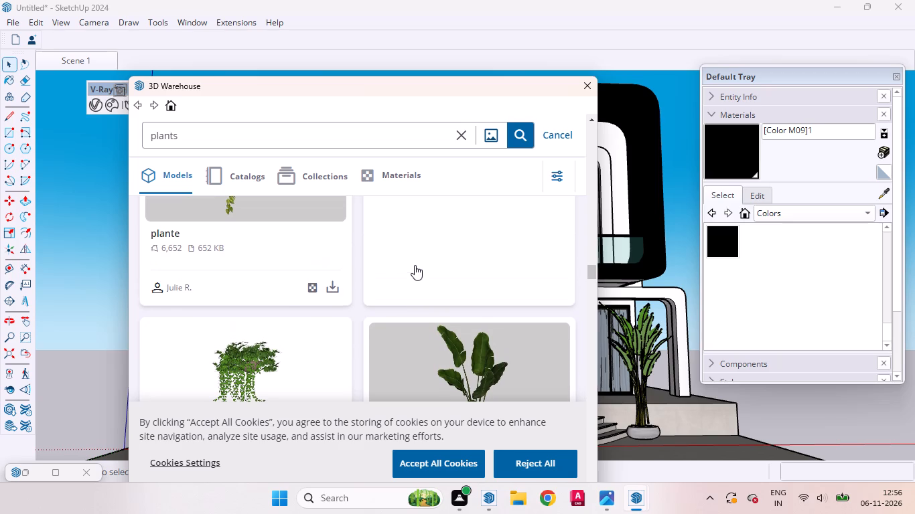
click(340, 294)
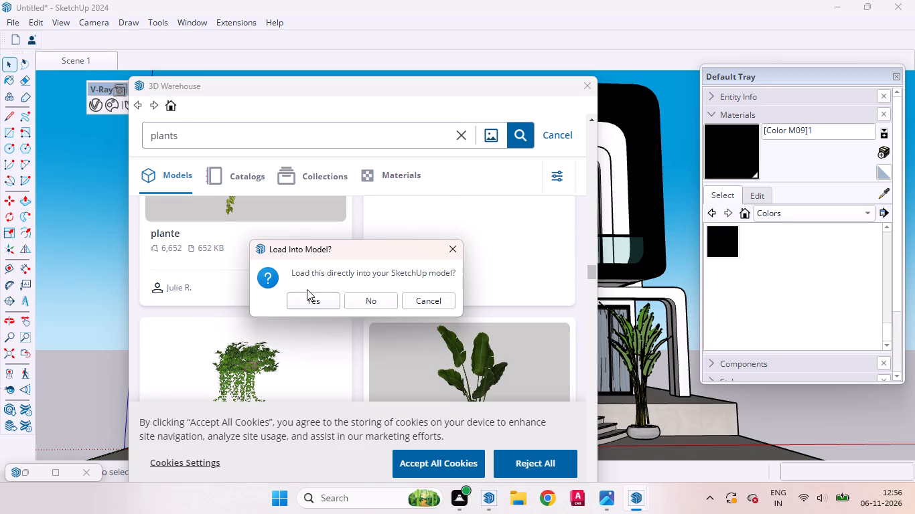
click(311, 299)
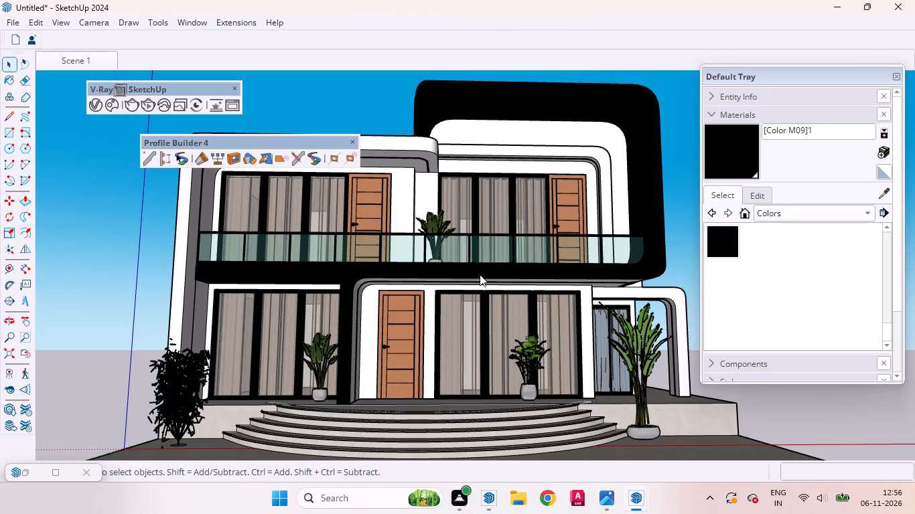
Place the trailing potted plant at the front edge of the lower flat roof, beside the raised black-framed volume.
click(585, 282)
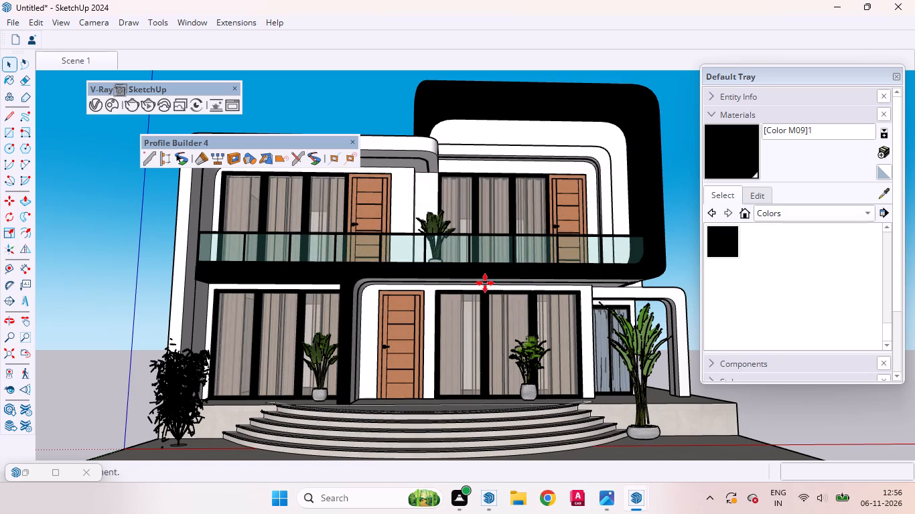
middle_drag(486, 340, 643, 437)
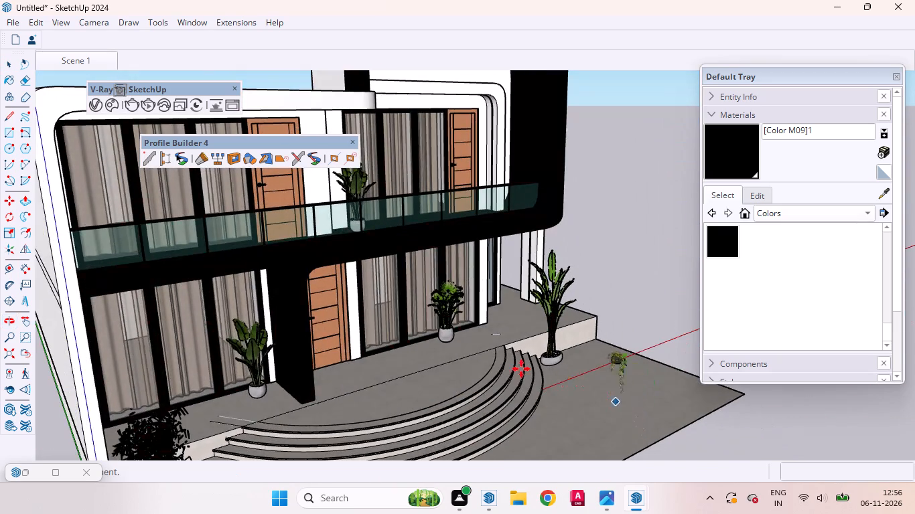
scroll(521, 369, down, 7)
scroll(457, 242, up, 10)
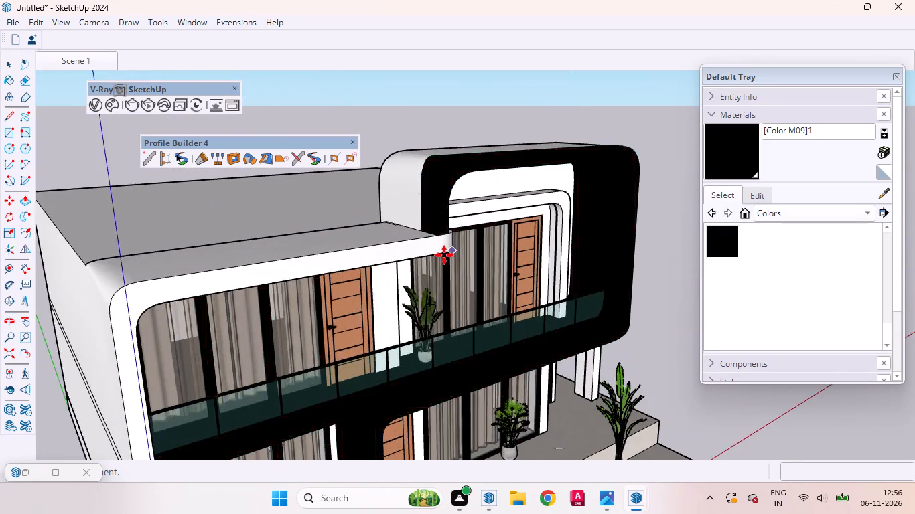
scroll(444, 255, up, 2)
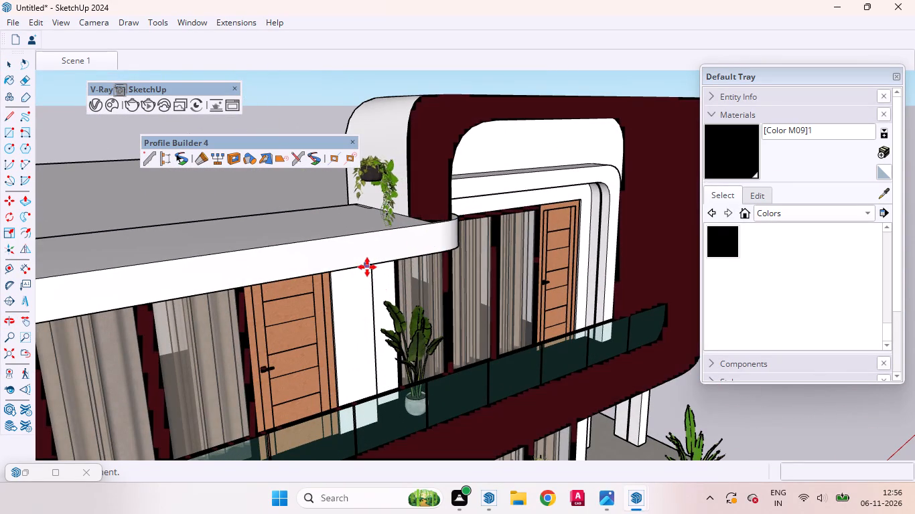
click(367, 267)
Move the trailing potted plant straight down about 1' 3" toward the flat roof surface.
middle_drag(375, 214, 467, 294)
scroll(490, 298, up, 6)
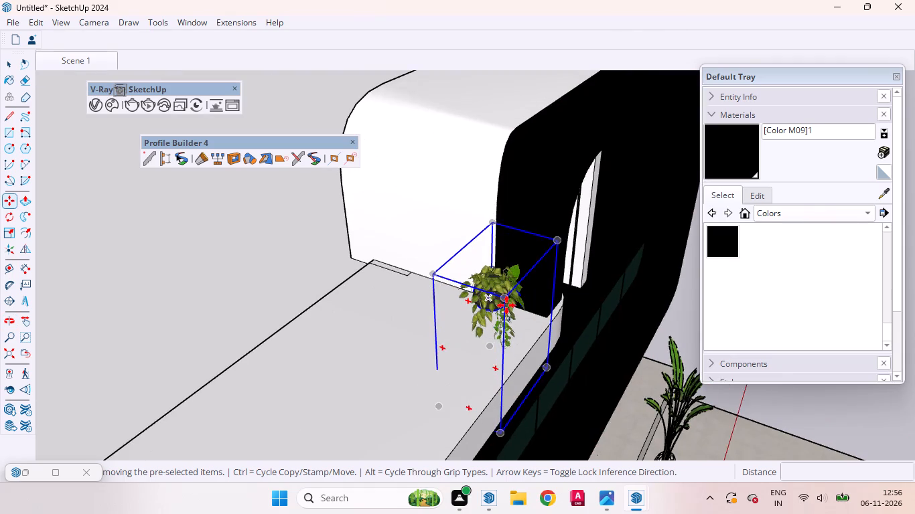
scroll(506, 305, up, 1)
click(507, 299)
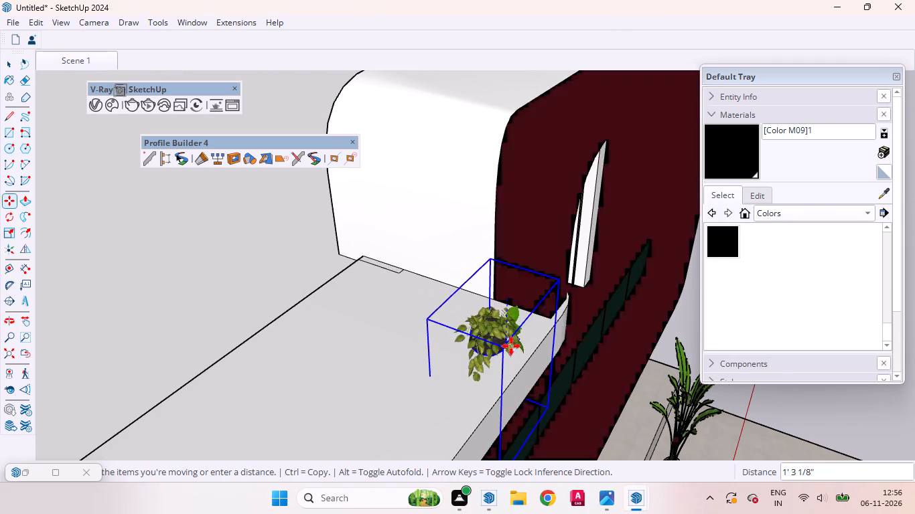
click(512, 353)
Lower the trailing potted plant a further 3 9/16" or so to seat its pot on the roof slab.
scroll(512, 377, up, 6)
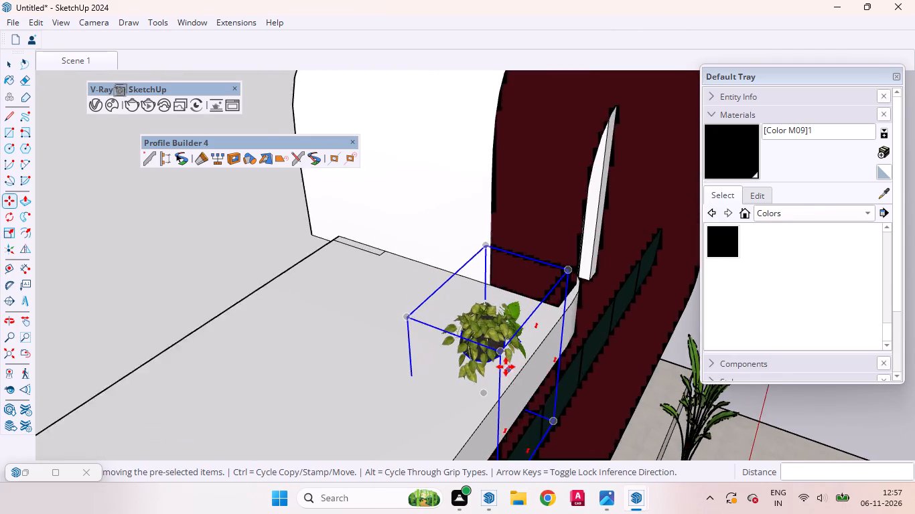
scroll(506, 367, up, 3)
middle_drag(495, 395, 409, 339)
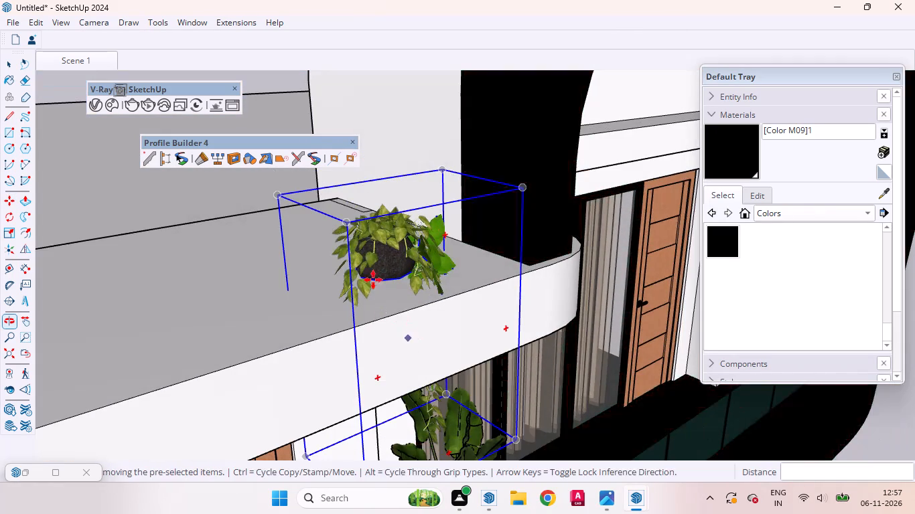
click(350, 220)
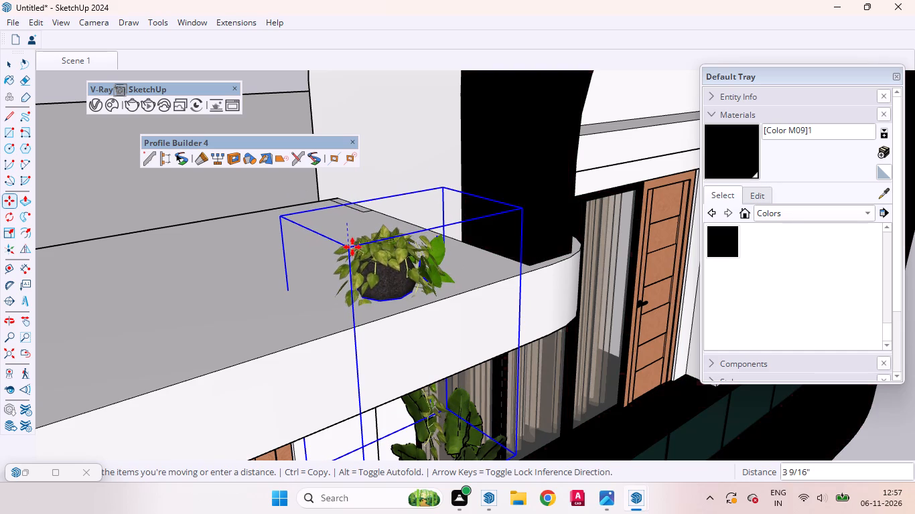
click(352, 247)
scroll(404, 254, up, 5)
middle_drag(449, 282, 273, 269)
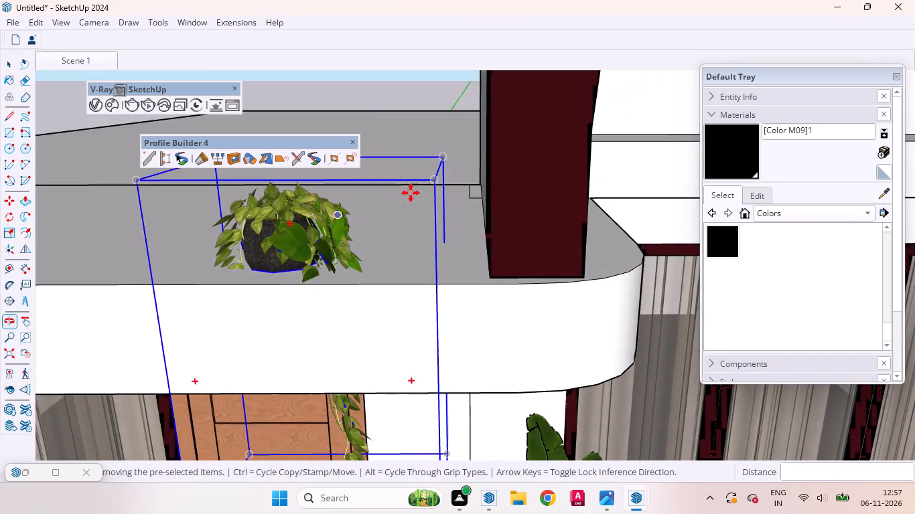
scroll(413, 191, down, 9)
scroll(516, 197, down, 5)
key(space)
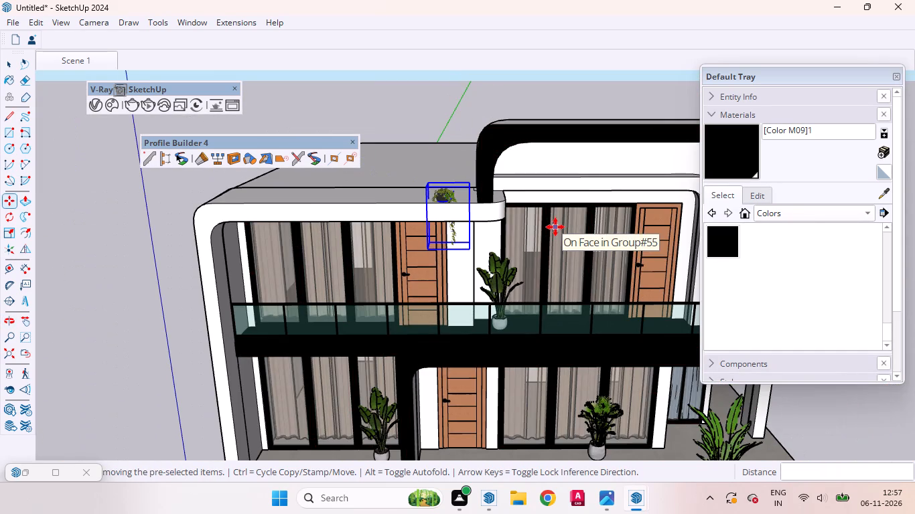
Rotate the trailing potted plant 90 degrees in the horizontal plane about a point on the lower flat roof.
middle_drag(430, 194, 608, 277)
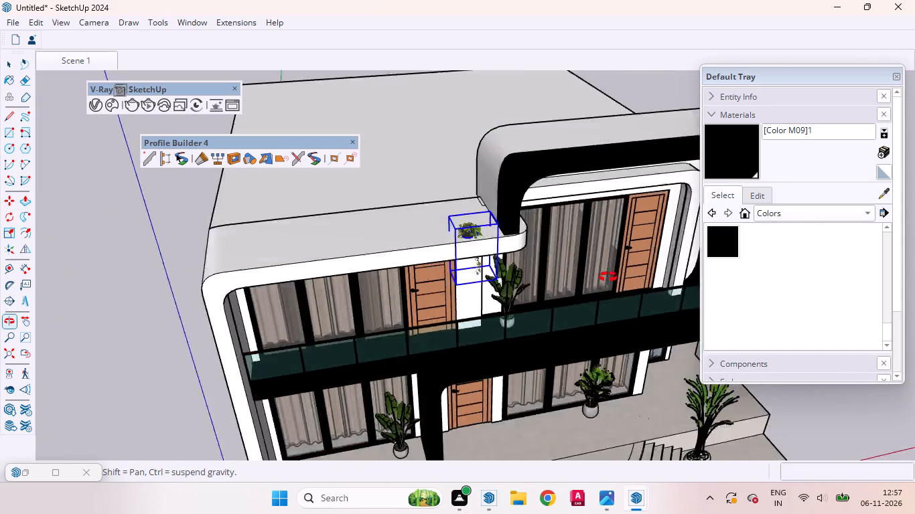
middle_drag(608, 277, 621, 280)
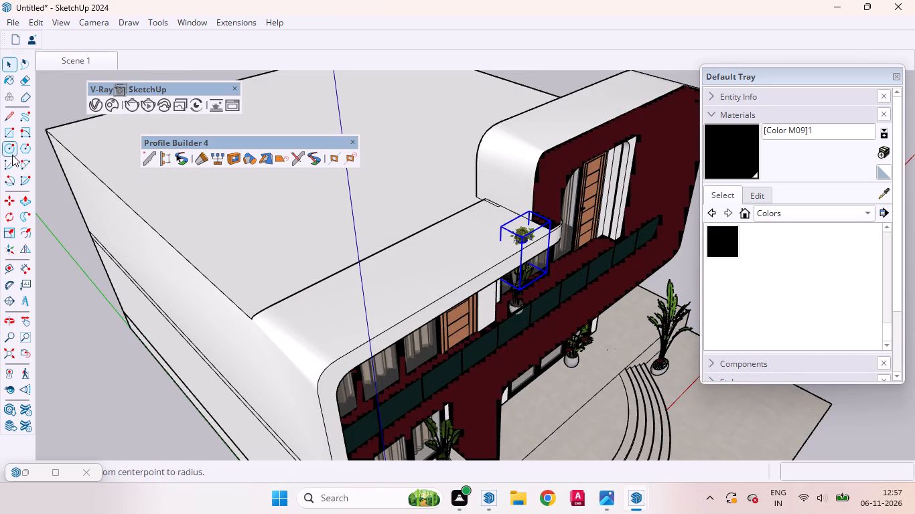
click(11, 217)
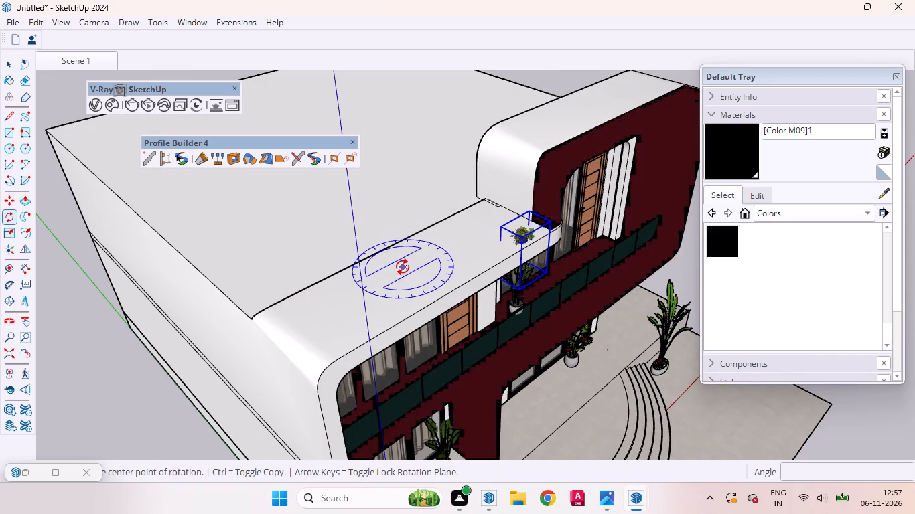
click(403, 267)
click(450, 240)
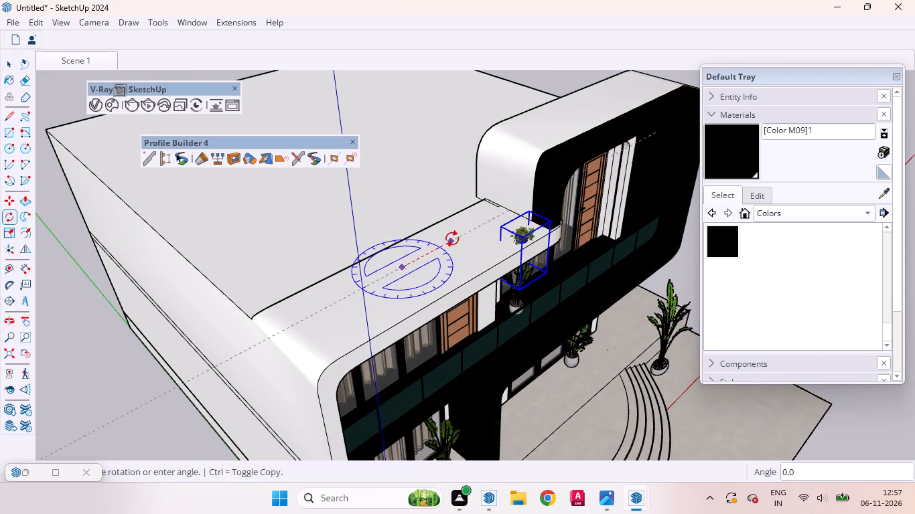
text(90)
key(Return)
key(space)
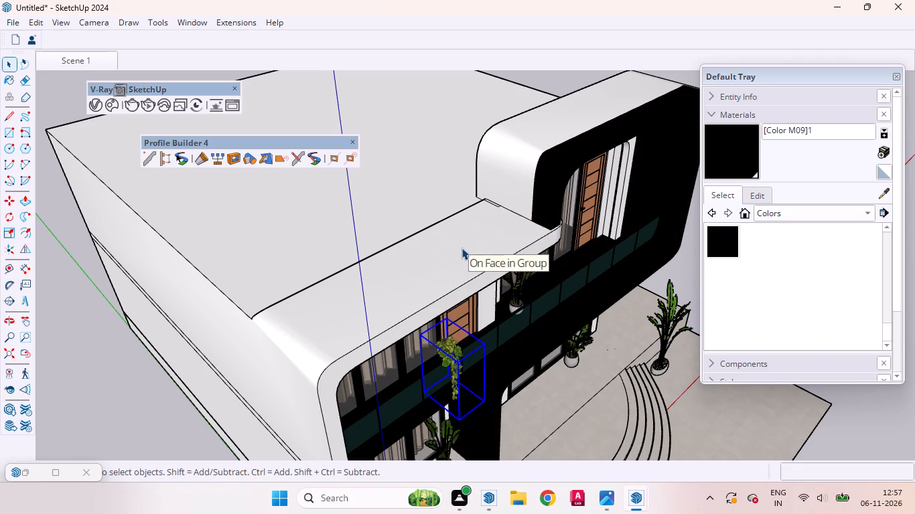
Move the rotated trailing plant along the green axis back onto the front edge of the lower flat roof.
scroll(447, 323, up, 8)
scroll(411, 180, down, 5)
middle_drag(465, 301, 490, 243)
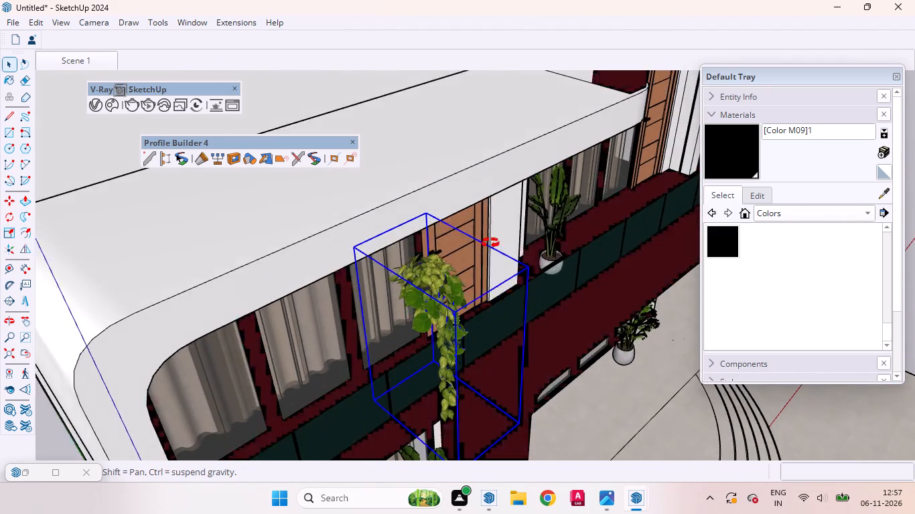
middle_drag(490, 243, 606, 218)
key(m)
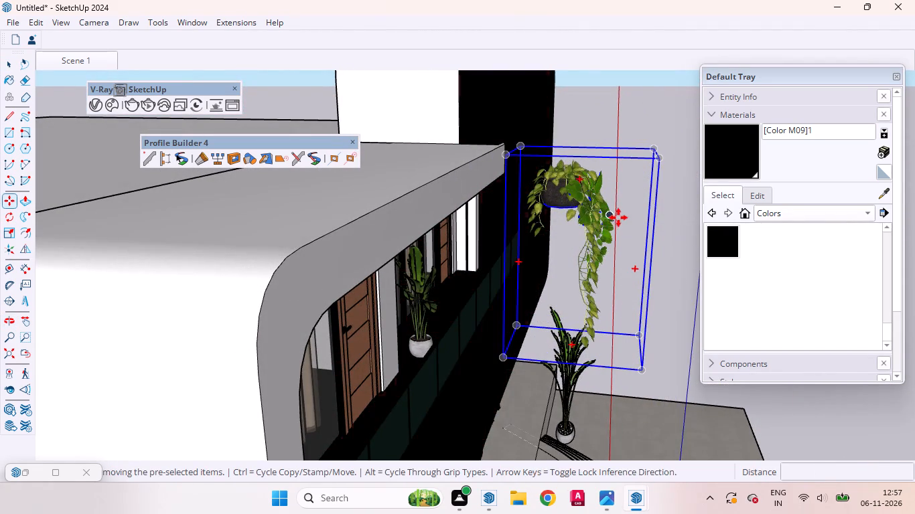
click(618, 218)
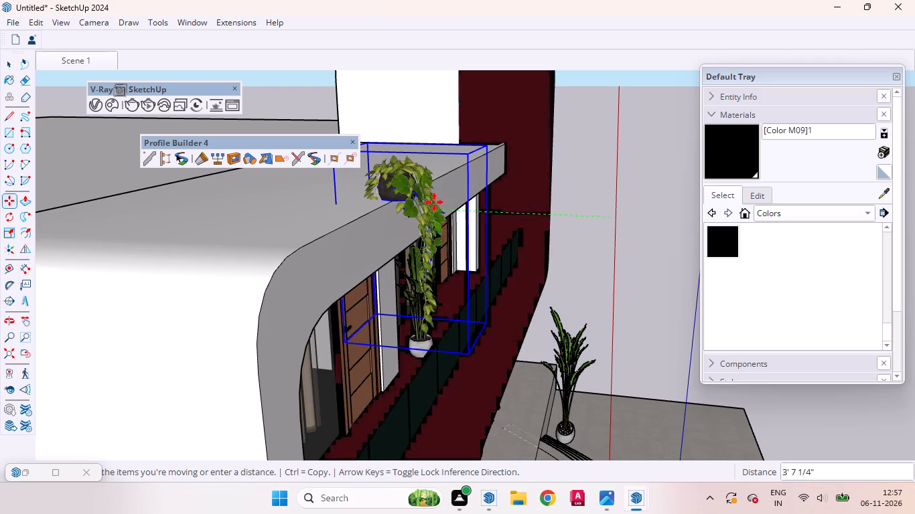
click(422, 203)
Copy the trailing potted plant about 10 15/16" sideways along the roof edge, so two pots sit side by side.
middle_drag(462, 233, 300, 279)
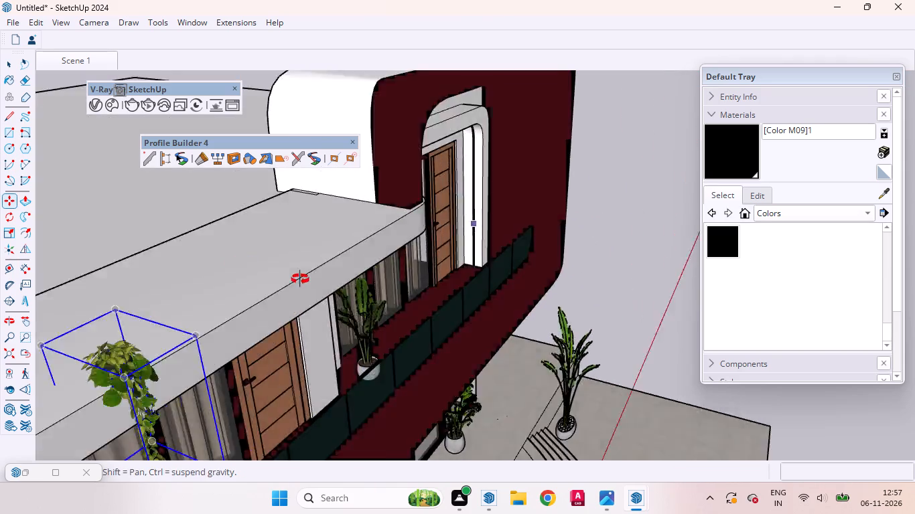
middle_drag(300, 279, 218, 260)
scroll(401, 220, up, 1)
scroll(404, 220, down, 14)
scroll(328, 190, up, 5)
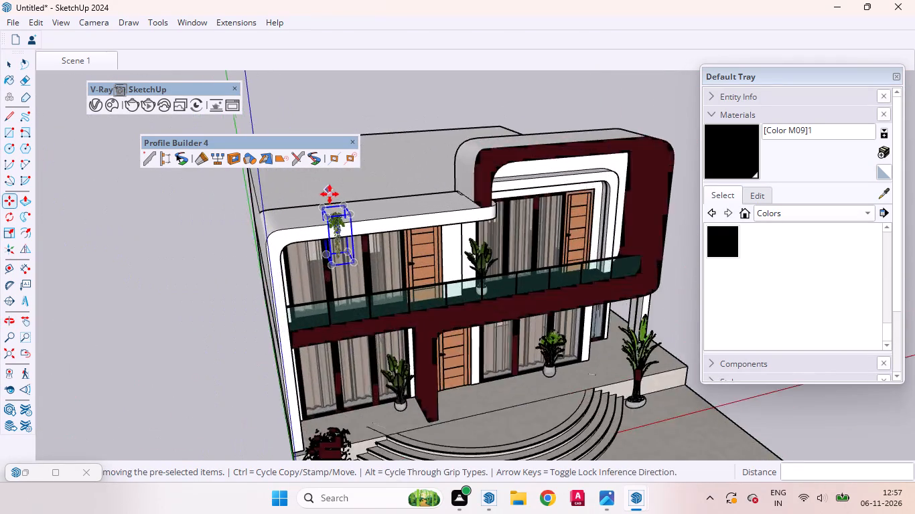
scroll(330, 194, up, 7)
middle_drag(375, 240, 326, 215)
scroll(328, 202, up, 9)
scroll(415, 205, down, 4)
key(m)
scroll(340, 165, up, 5)
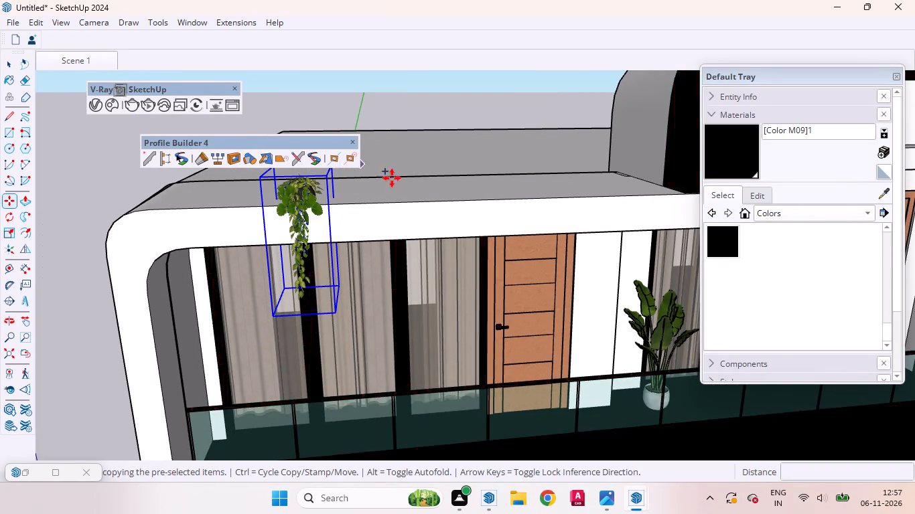
scroll(444, 203, down, 4)
scroll(404, 189, up, 5)
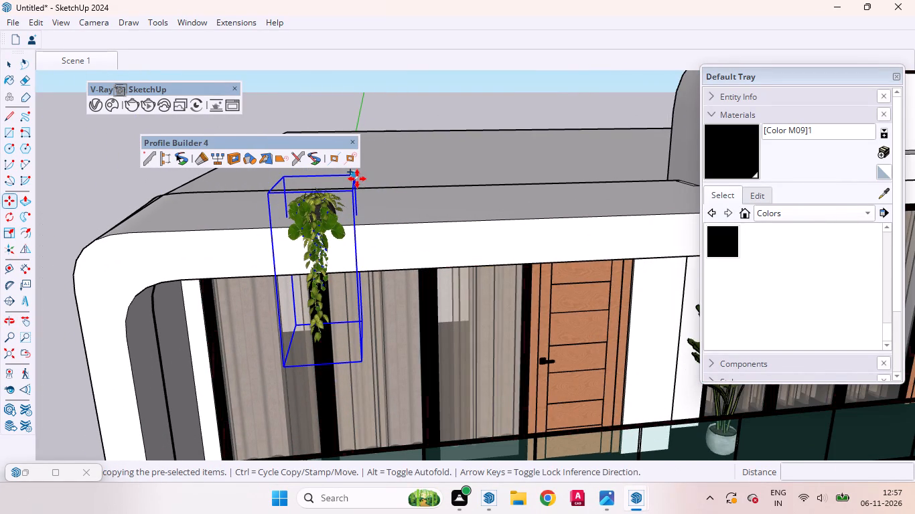
click(324, 177)
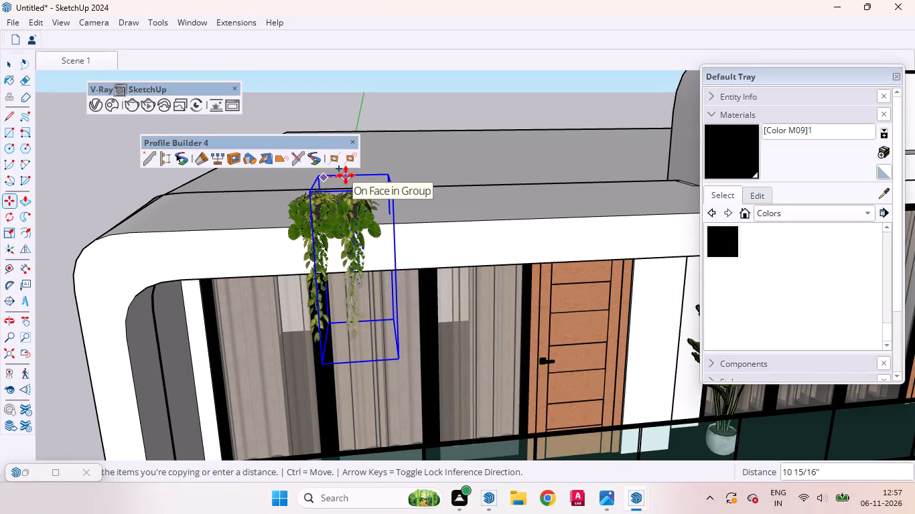
click(346, 175)
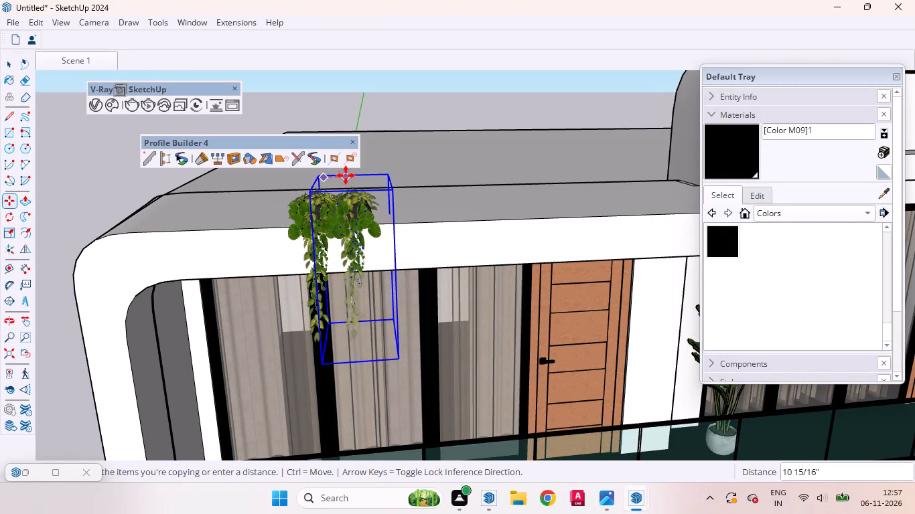
key(space)
click(123, 193)
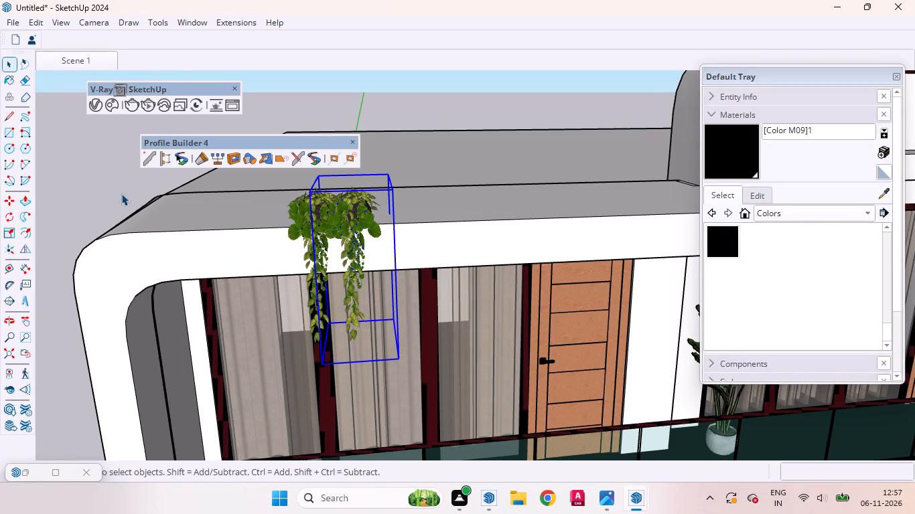
click(111, 191)
Return to the Scene 1 view and move the Profile Builder 4 toolbar clear of the roof plants.
scroll(381, 213, up, 5)
scroll(336, 211, down, 11)
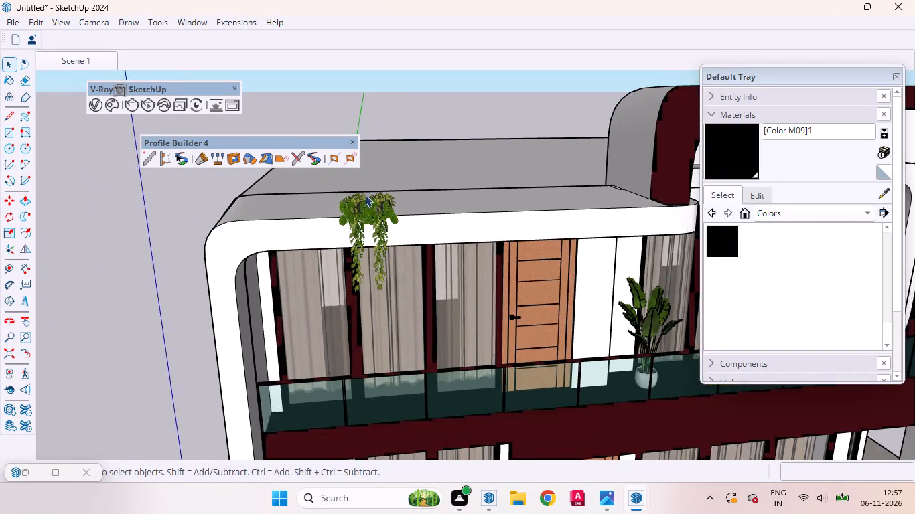
click(91, 63)
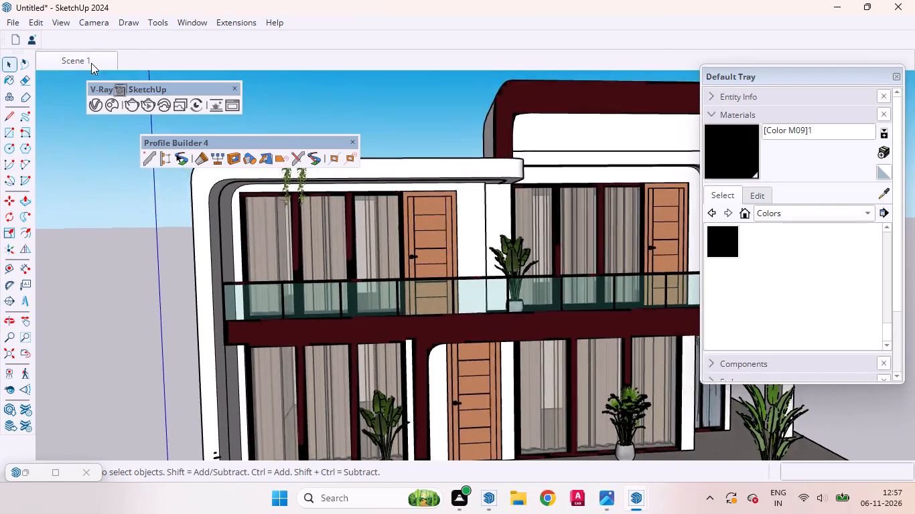
drag(287, 141, 425, 142)
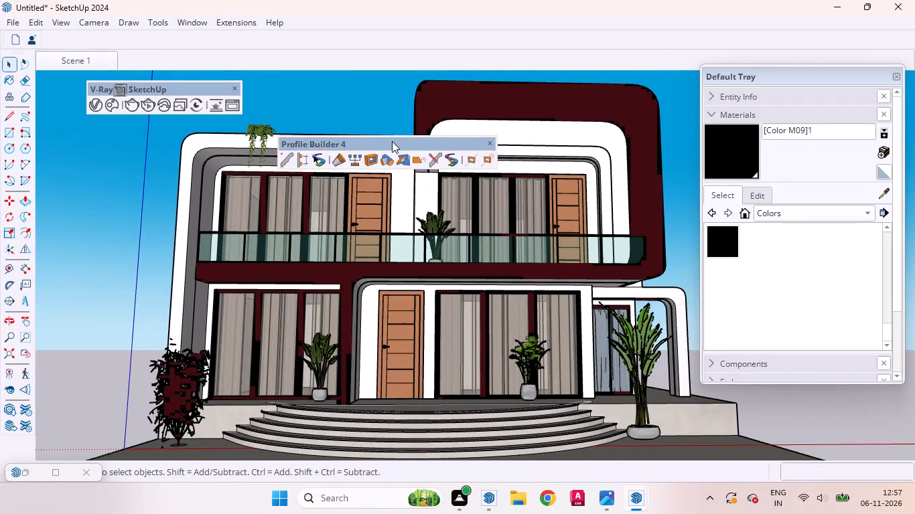
drag(392, 141, 654, 141)
Inside the trailing plant component, widen the upper hanging foliage strand to a green-axis scale of about 1.51.
scroll(267, 126, up, 4)
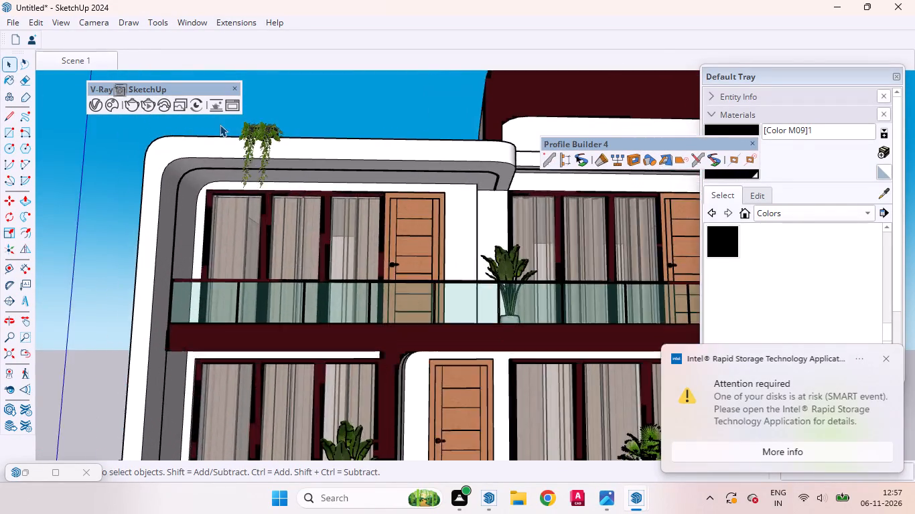
scroll(220, 124, up, 8)
scroll(303, 136, down, 4)
scroll(321, 169, up, 1)
middle_drag(325, 176, 353, 209)
scroll(315, 180, up, 2)
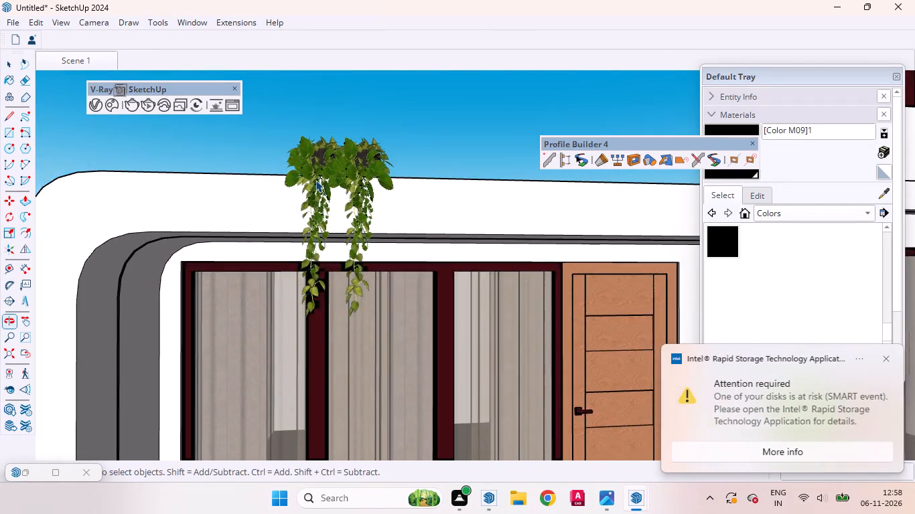
scroll(315, 180, up, 3)
click(329, 205)
double_click(323, 199)
click(322, 211)
double_click(318, 203)
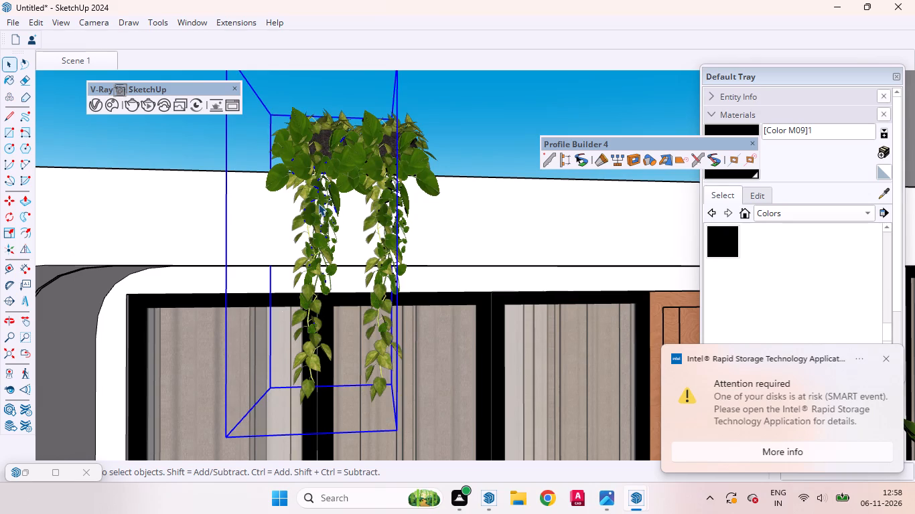
click(324, 201)
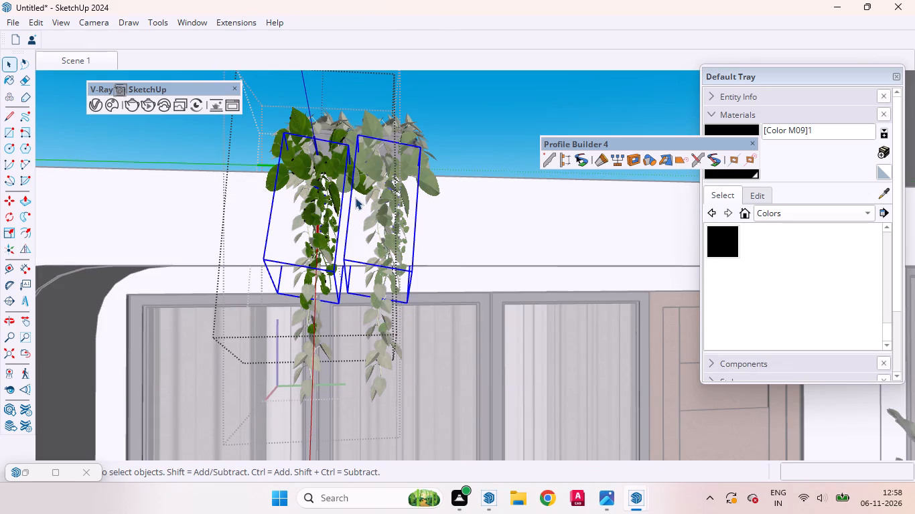
key(s)
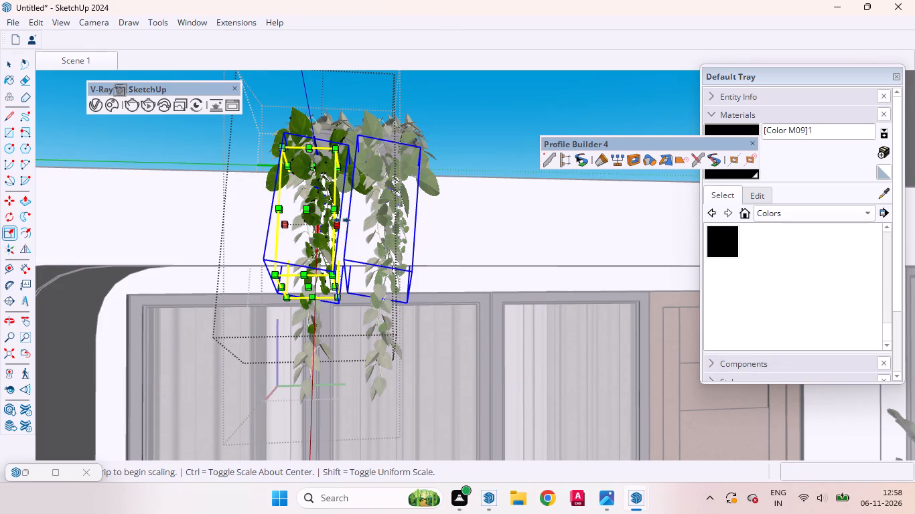
drag(342, 220, 354, 222)
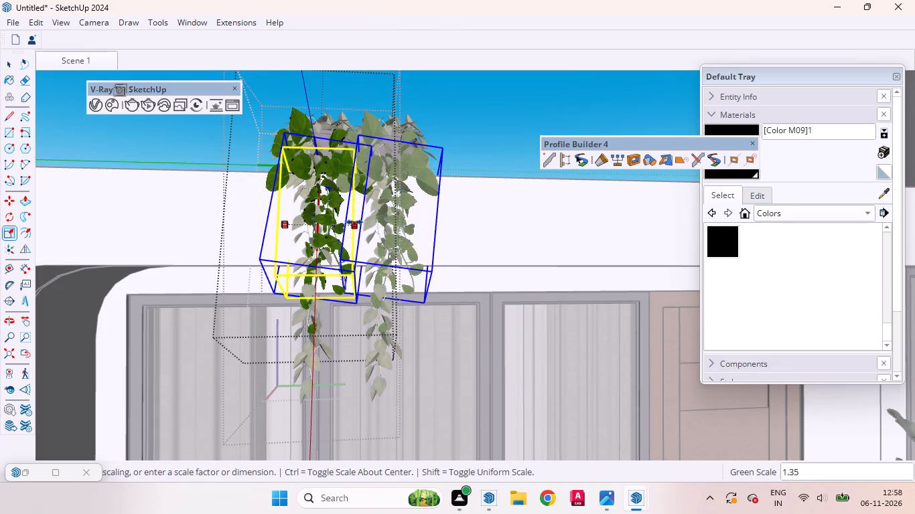
drag(354, 222, 362, 220)
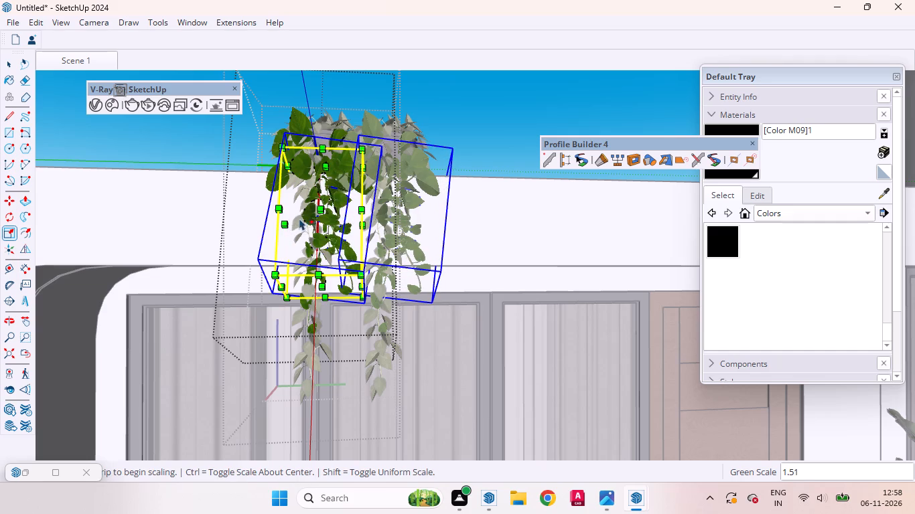
drag(288, 224, 277, 220)
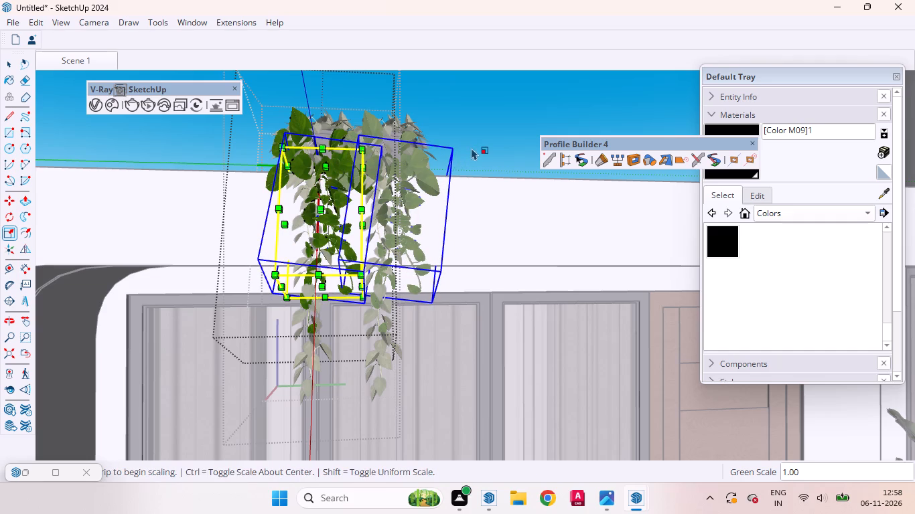
key(space)
click(475, 135)
click(457, 118)
Inside the trailing plant component, widen the lowest hanging strand along the red axis by about 1.29, and stretch its opposite side outward too.
middle_drag(435, 172, 435, 203)
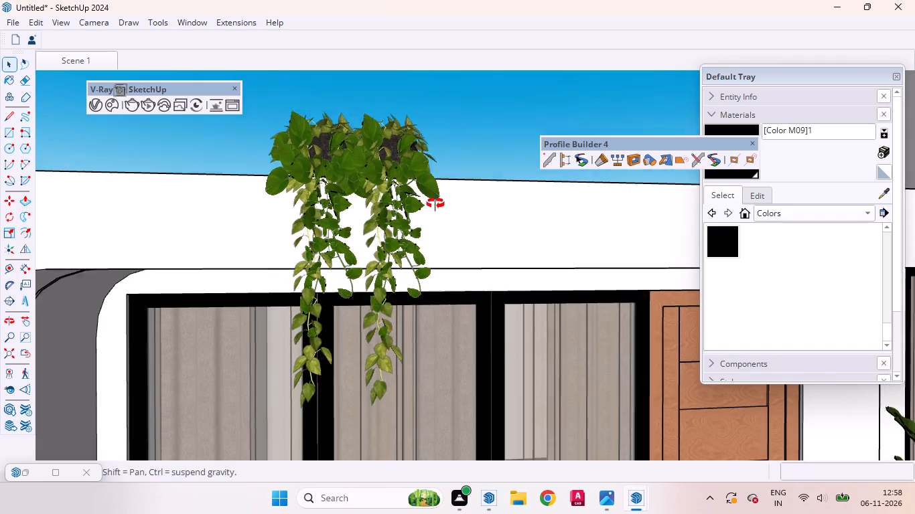
middle_drag(435, 203, 394, 203)
scroll(400, 159, down, 4)
scroll(390, 226, up, 9)
scroll(384, 223, down, 1)
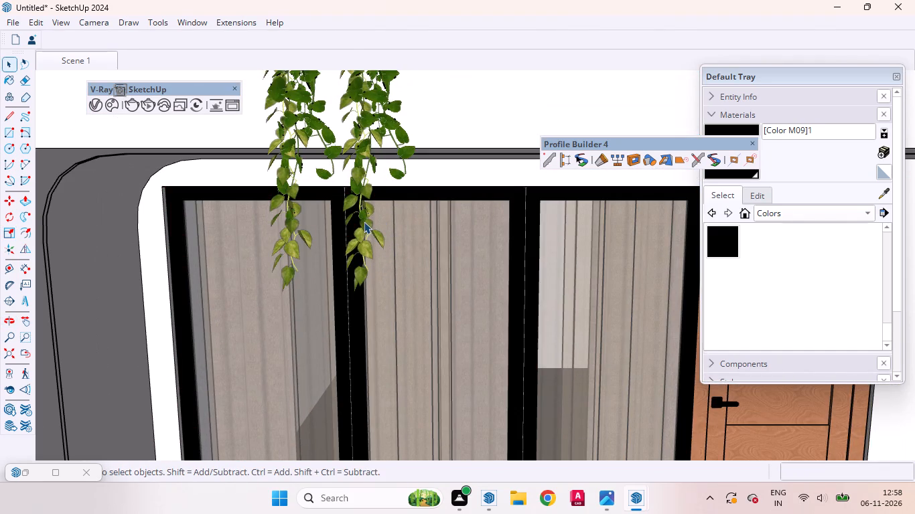
click(364, 222)
double_click(363, 222)
click(363, 214)
double_click(363, 207)
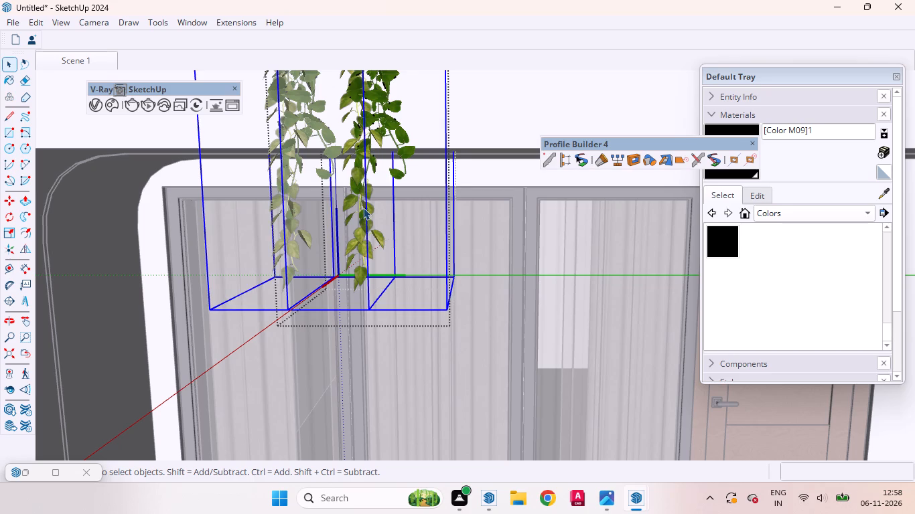
click(358, 212)
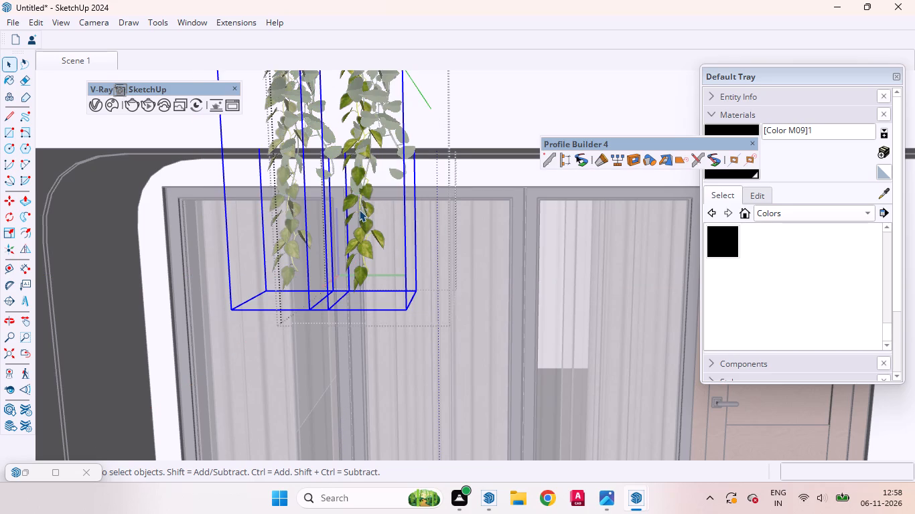
key(s)
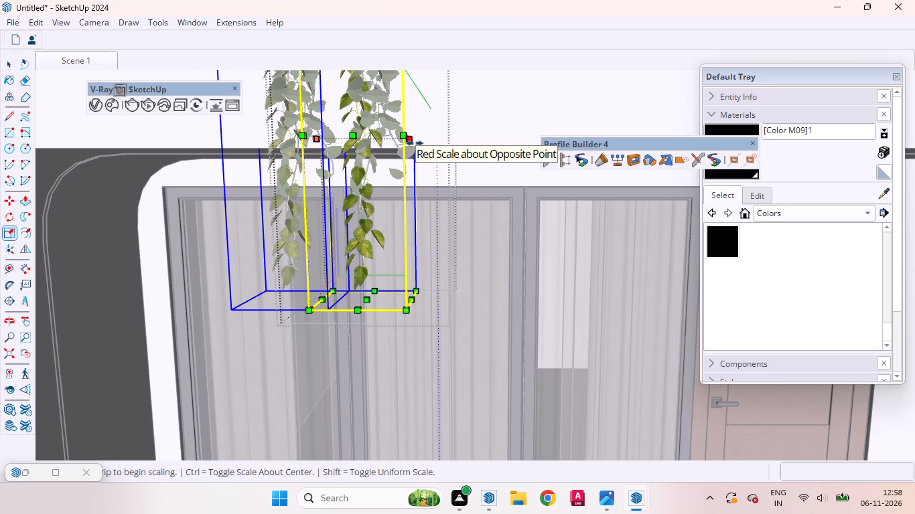
drag(415, 143, 436, 147)
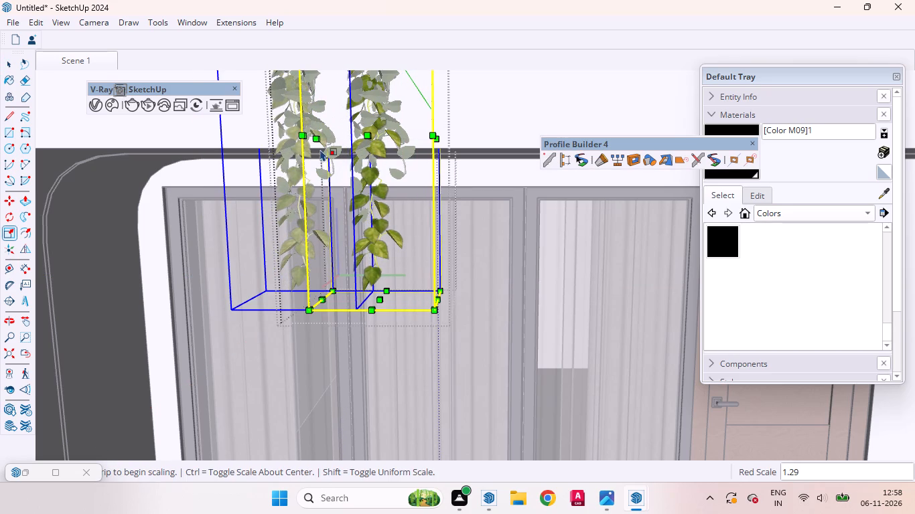
drag(318, 145, 296, 145)
key(space)
scroll(436, 199, down, 10)
double_click(474, 112)
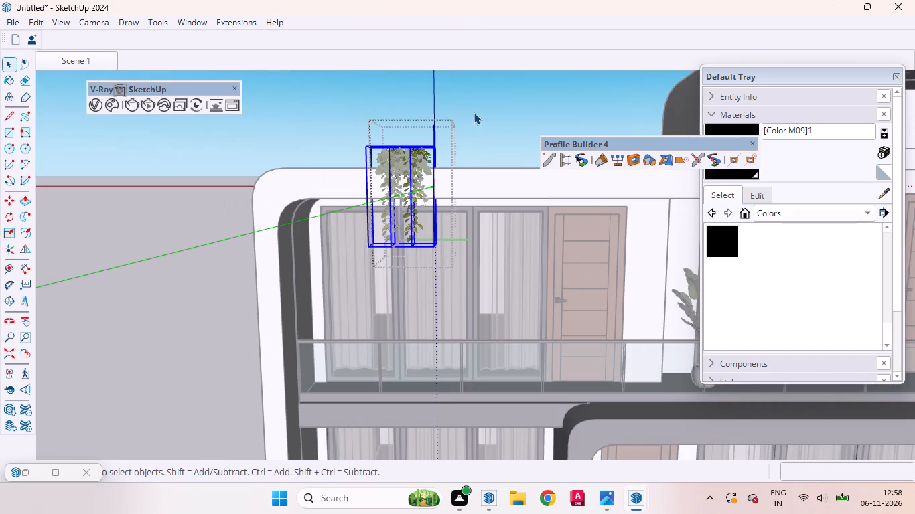
triple_click(481, 94)
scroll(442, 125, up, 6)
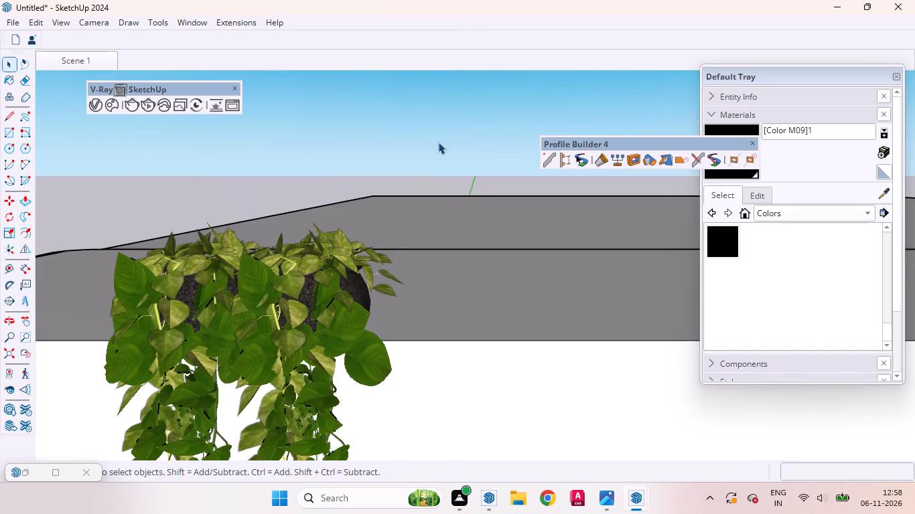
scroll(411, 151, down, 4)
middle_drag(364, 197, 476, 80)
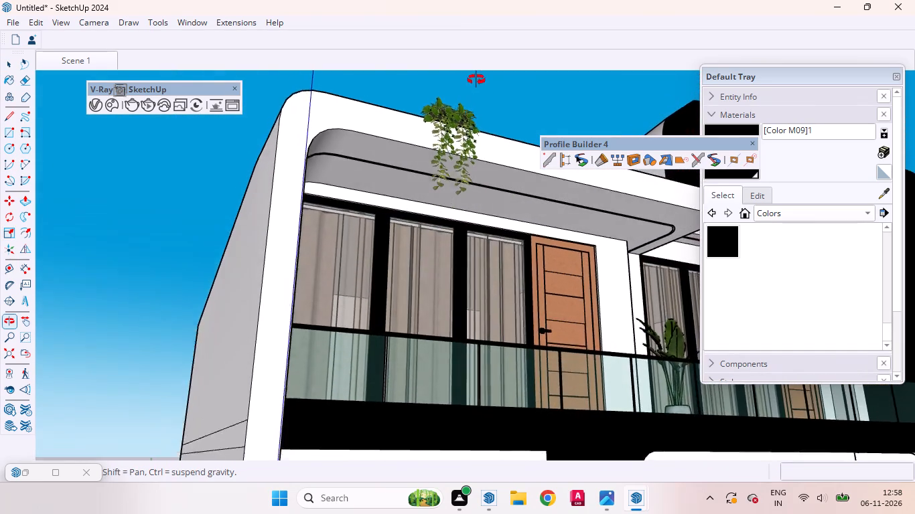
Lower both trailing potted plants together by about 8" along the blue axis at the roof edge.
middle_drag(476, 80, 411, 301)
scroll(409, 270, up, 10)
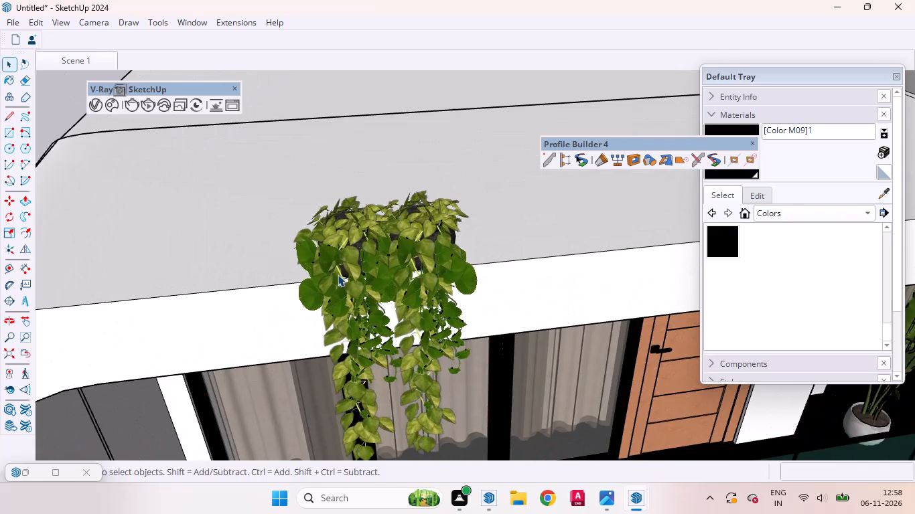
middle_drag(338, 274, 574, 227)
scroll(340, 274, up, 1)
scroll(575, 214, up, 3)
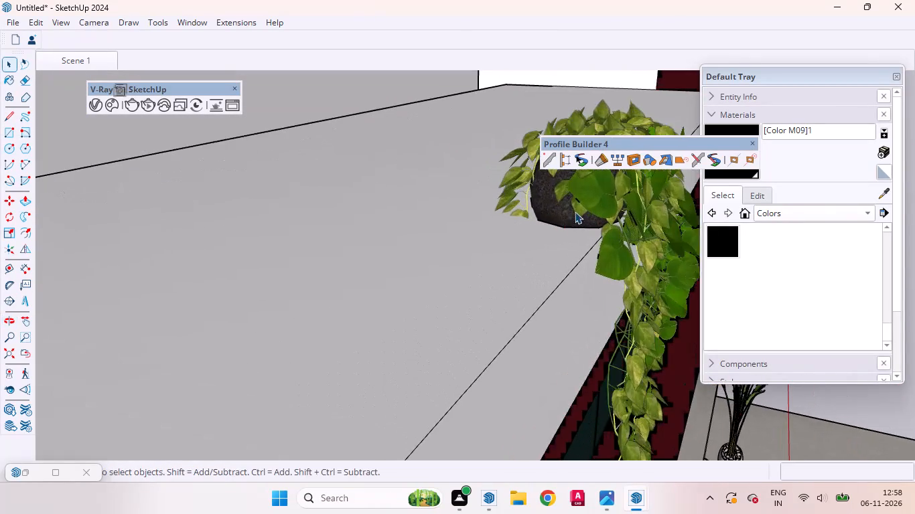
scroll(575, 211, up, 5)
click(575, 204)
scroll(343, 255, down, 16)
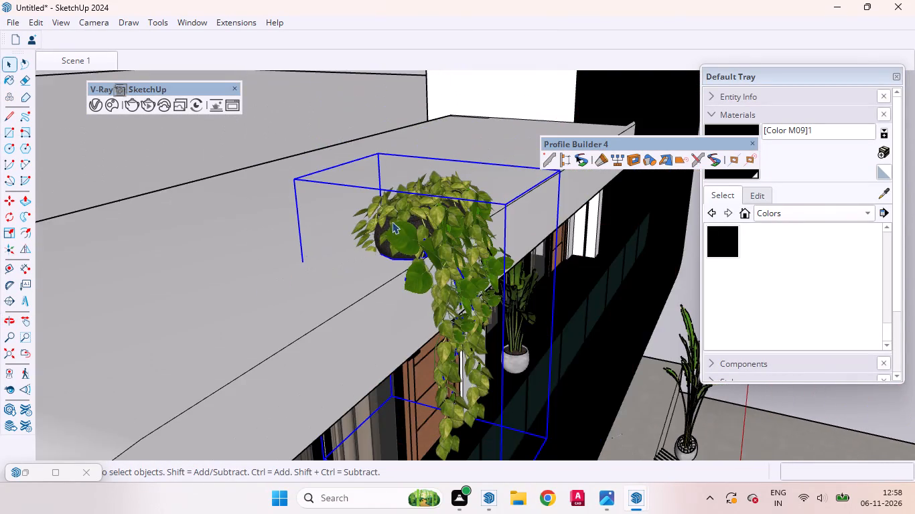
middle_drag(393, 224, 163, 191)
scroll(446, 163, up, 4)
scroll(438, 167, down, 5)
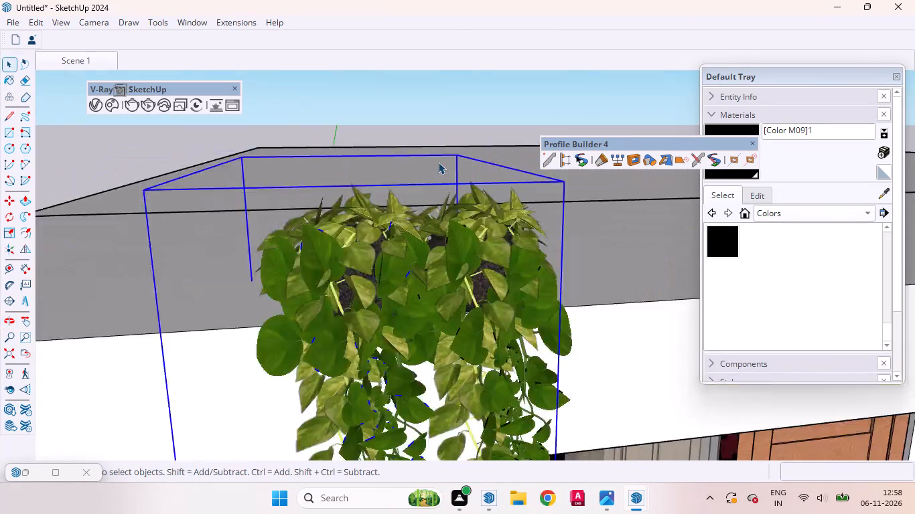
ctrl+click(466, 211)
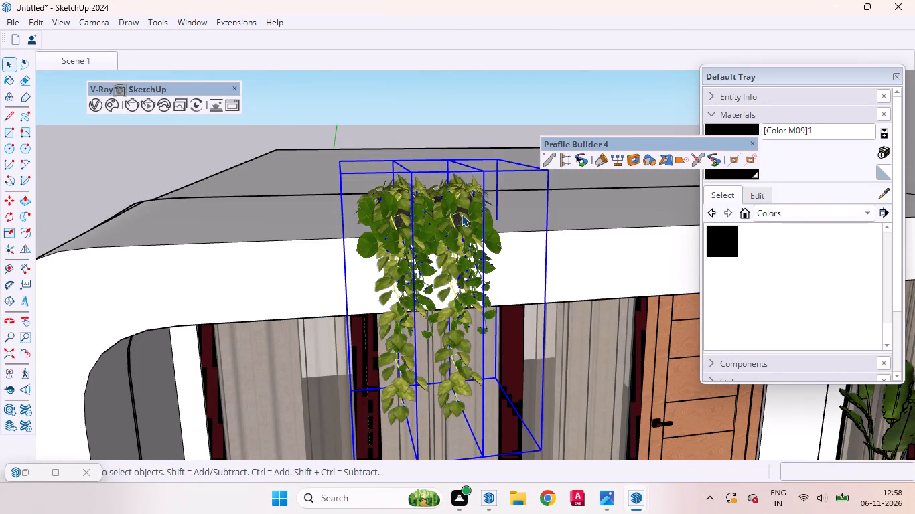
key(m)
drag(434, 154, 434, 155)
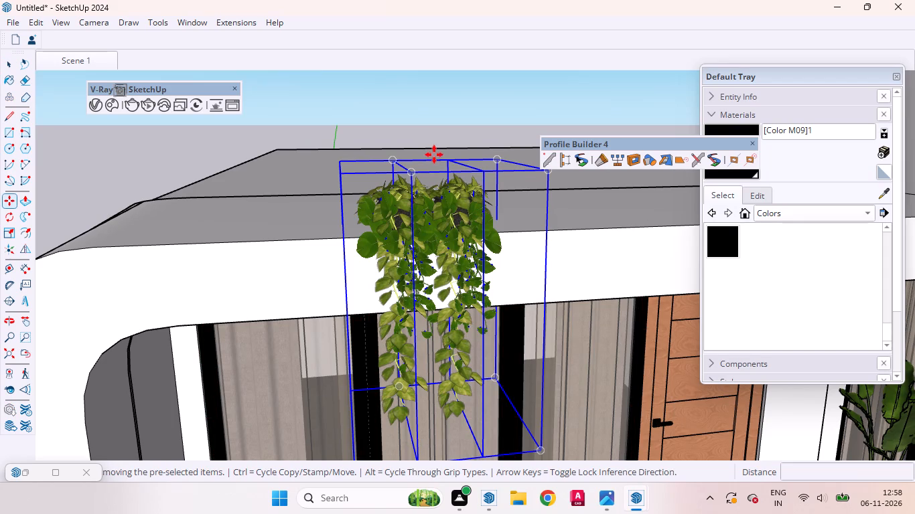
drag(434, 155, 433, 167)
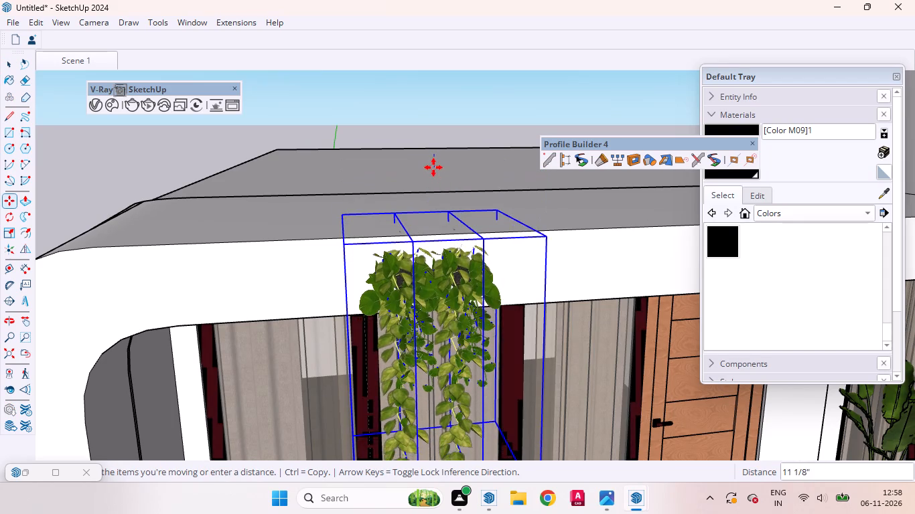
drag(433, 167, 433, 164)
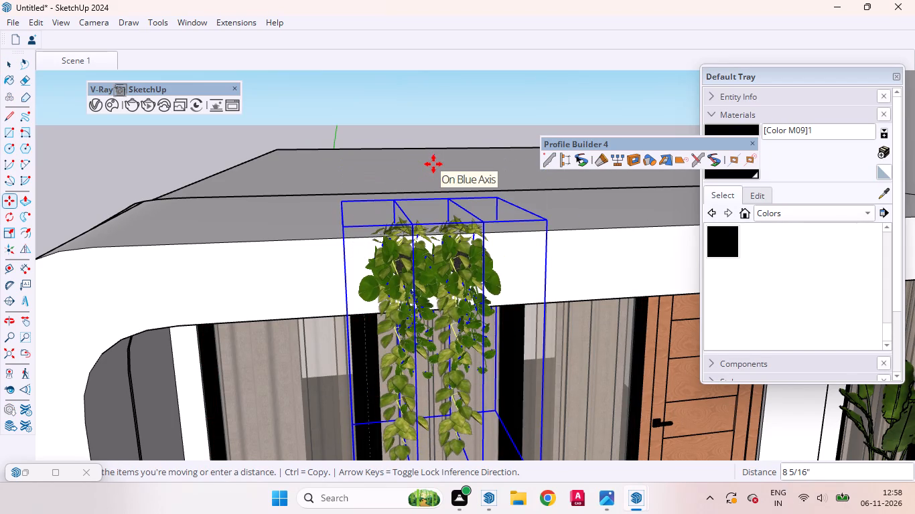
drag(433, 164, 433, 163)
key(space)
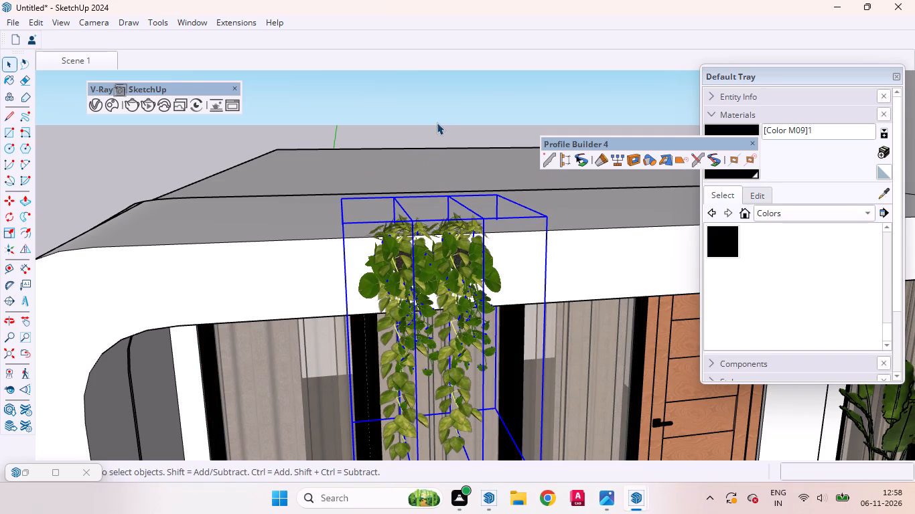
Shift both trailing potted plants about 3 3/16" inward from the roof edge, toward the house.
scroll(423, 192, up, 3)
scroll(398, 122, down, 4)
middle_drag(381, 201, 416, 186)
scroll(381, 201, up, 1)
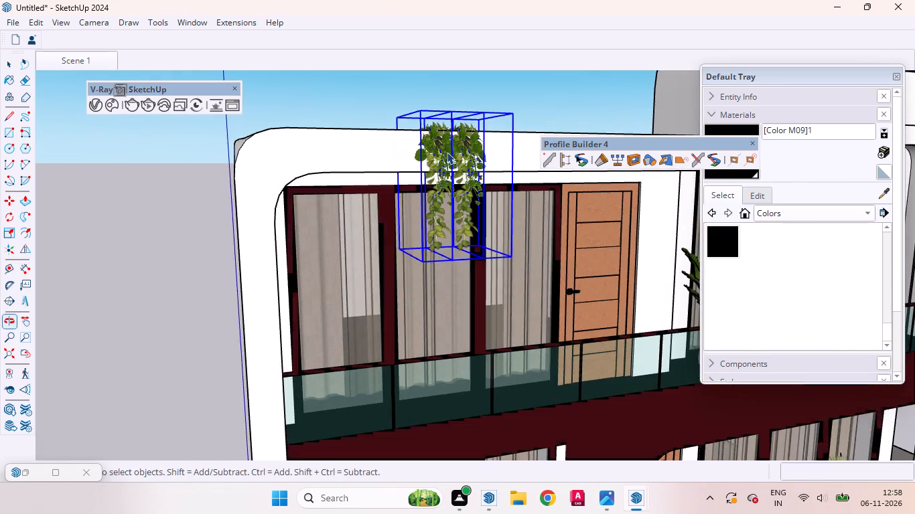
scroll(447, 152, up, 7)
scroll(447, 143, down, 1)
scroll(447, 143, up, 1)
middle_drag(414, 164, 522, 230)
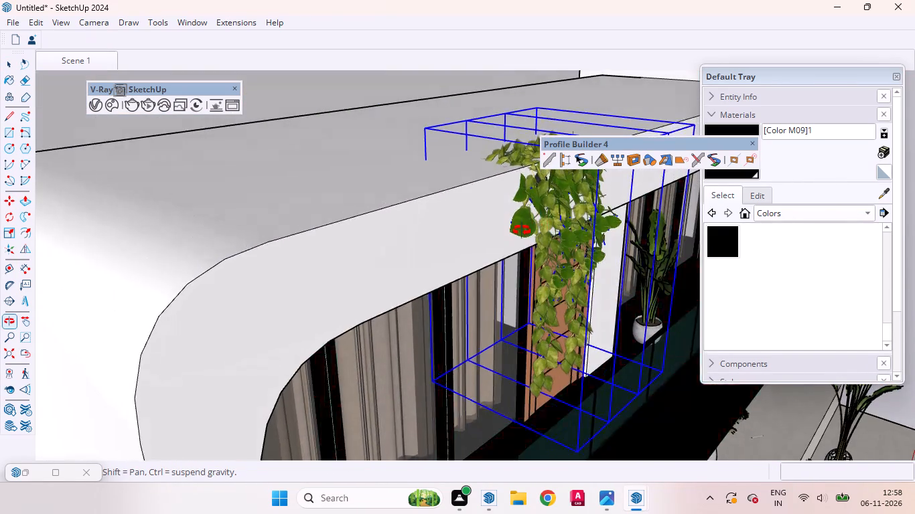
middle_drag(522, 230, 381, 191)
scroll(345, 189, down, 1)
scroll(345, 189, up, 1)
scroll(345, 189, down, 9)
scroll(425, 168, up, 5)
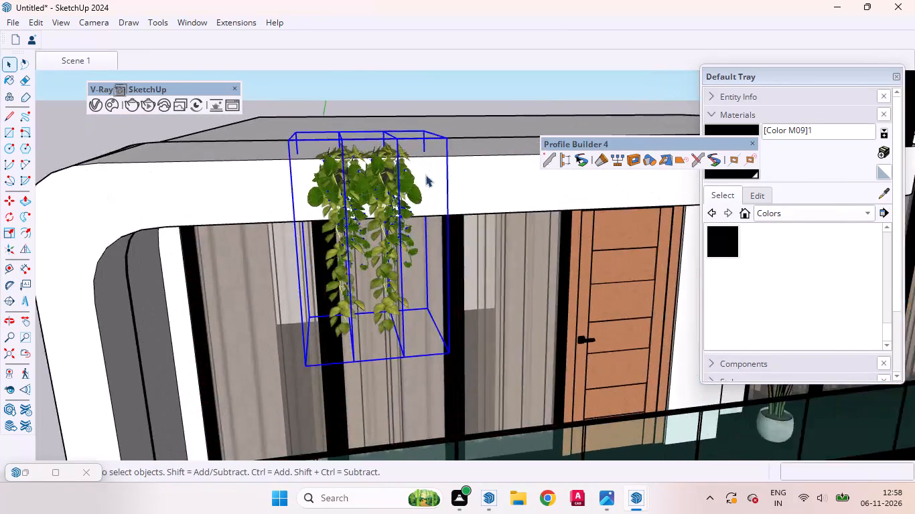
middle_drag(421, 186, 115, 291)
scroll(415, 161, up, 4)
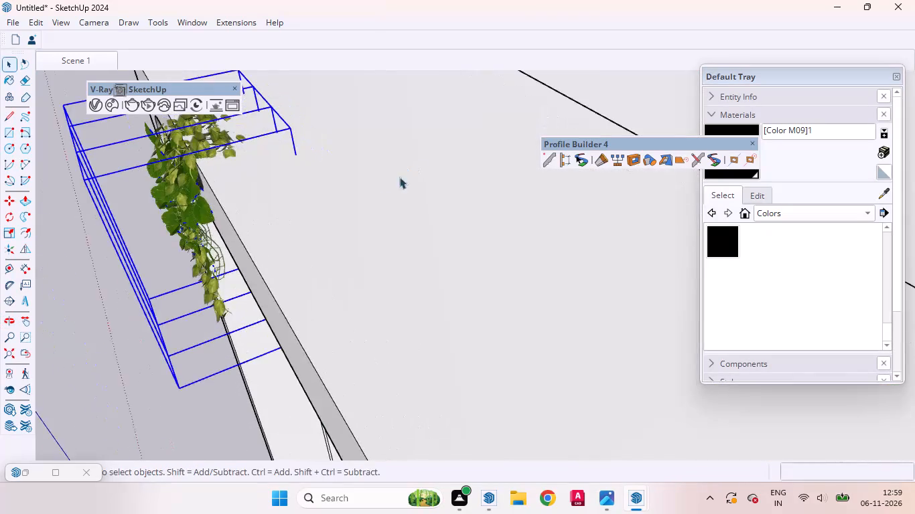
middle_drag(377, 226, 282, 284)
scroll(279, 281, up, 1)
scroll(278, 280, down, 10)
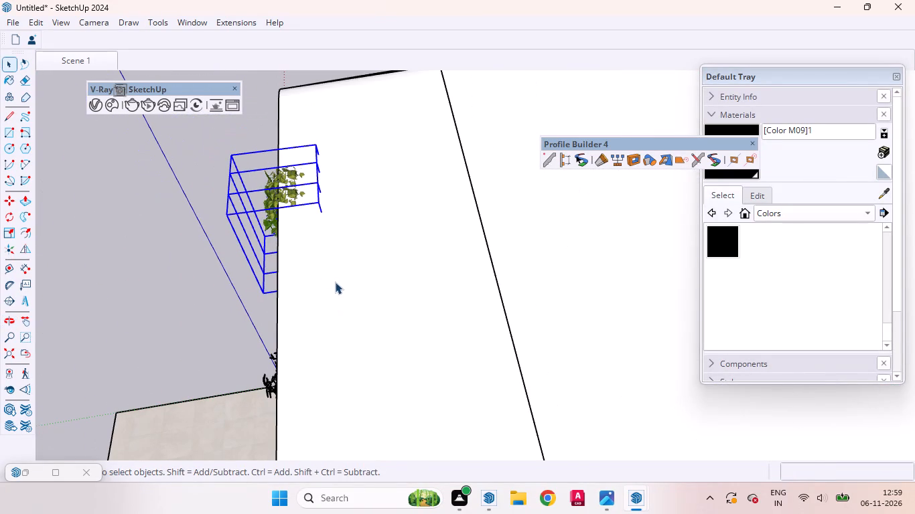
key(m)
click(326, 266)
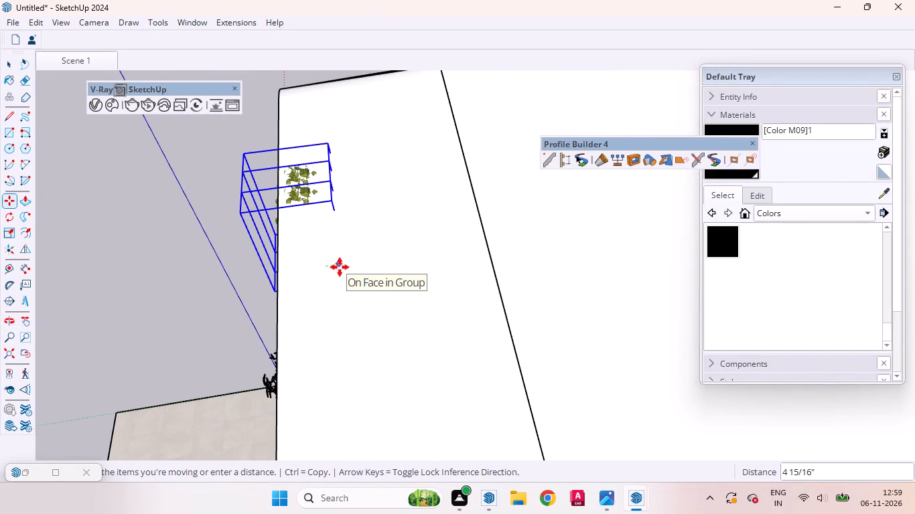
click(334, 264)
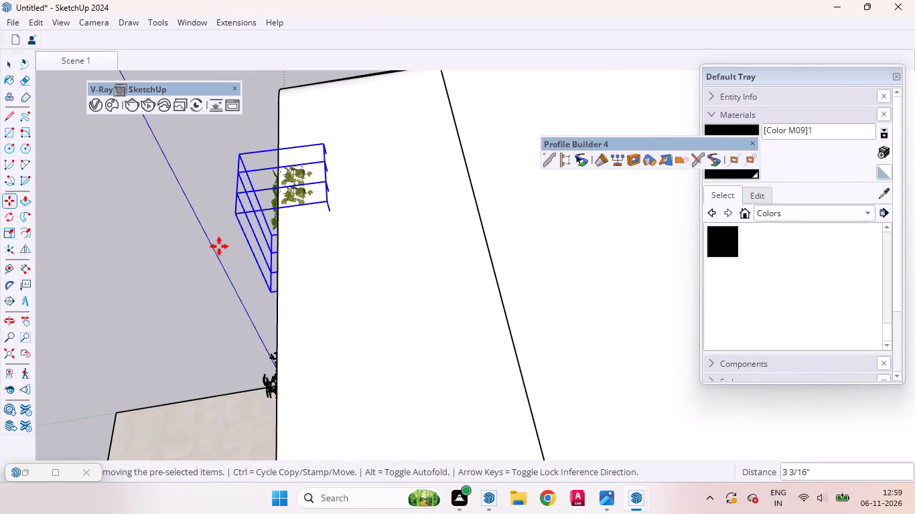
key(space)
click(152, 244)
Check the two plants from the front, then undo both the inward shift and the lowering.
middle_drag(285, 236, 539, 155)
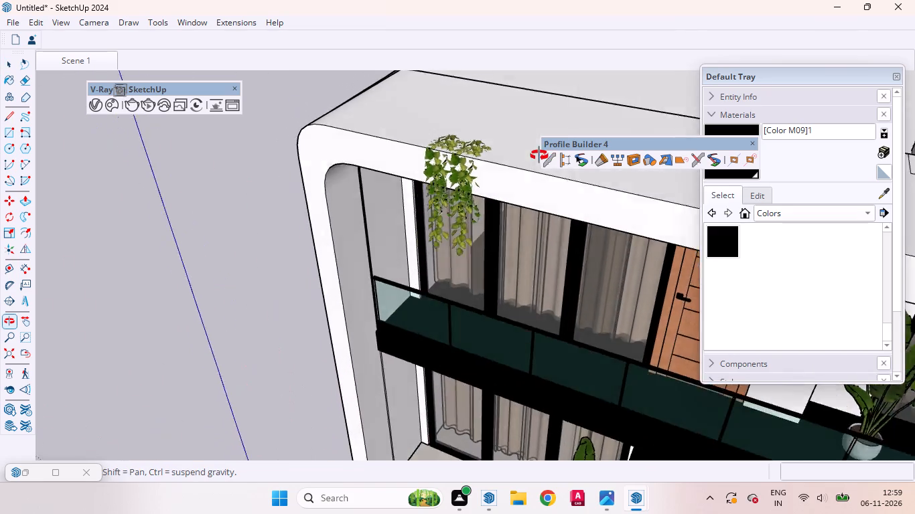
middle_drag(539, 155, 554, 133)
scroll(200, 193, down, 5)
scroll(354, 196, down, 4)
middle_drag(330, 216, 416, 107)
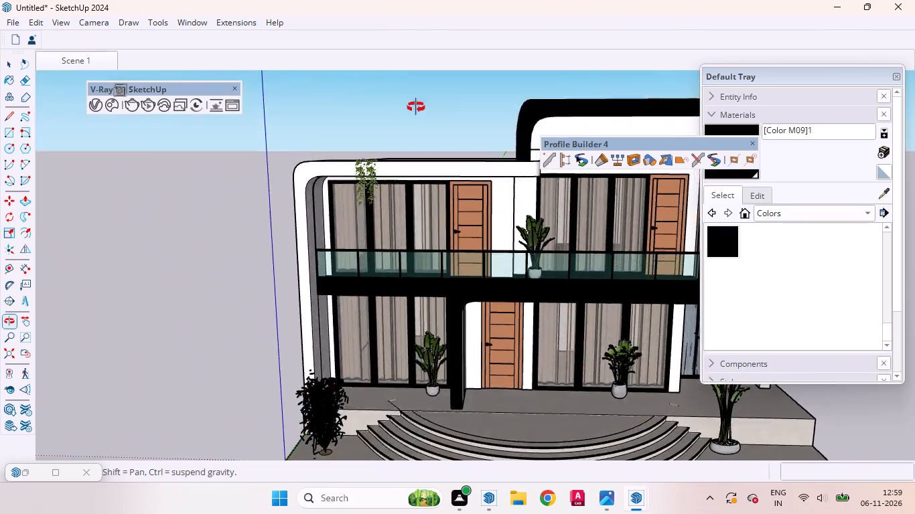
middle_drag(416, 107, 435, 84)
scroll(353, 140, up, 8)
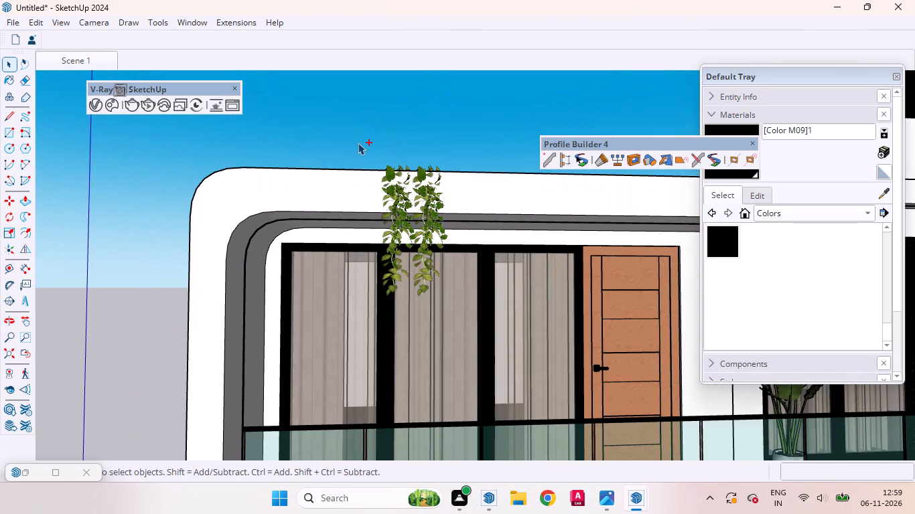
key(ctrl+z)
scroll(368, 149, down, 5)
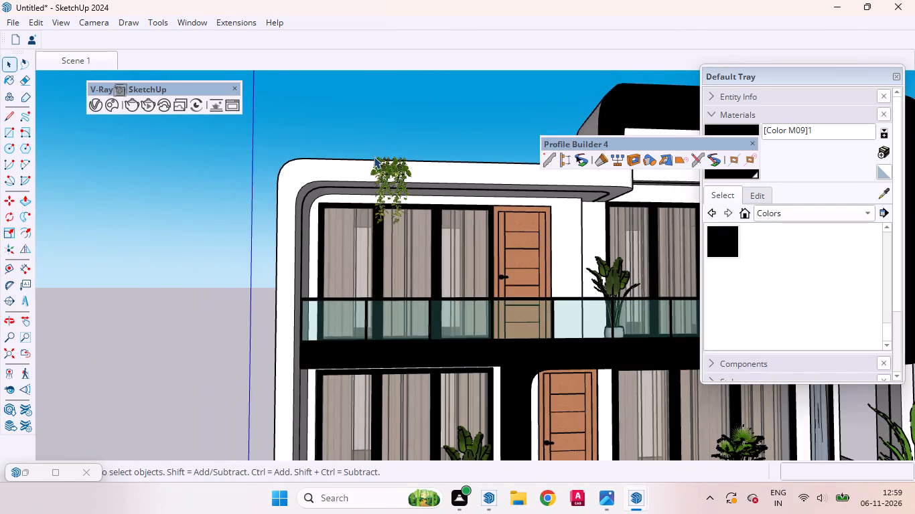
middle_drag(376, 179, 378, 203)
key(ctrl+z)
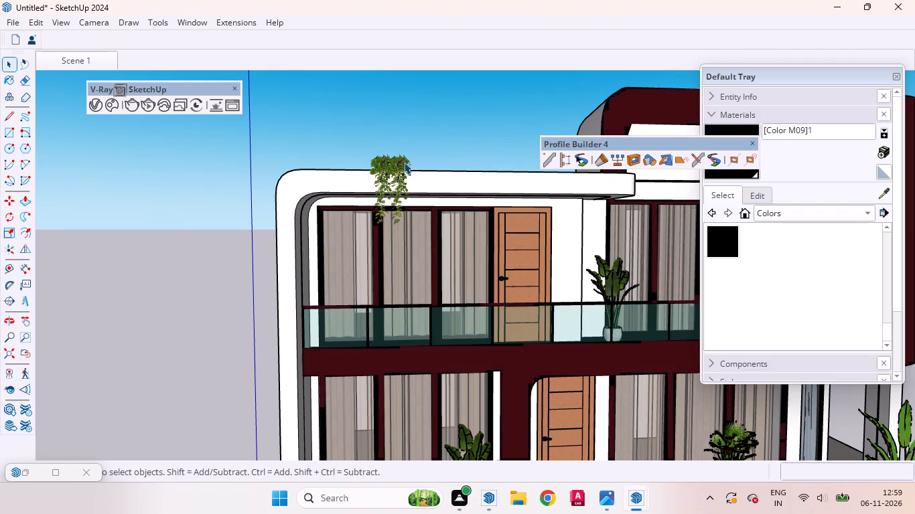
Copy the outer trailing potted plant about 1' 5 11/16" sideways along the roof edge, toward the balcony door.
scroll(407, 160, up, 3)
middle_drag(395, 187, 377, 228)
scroll(376, 169, up, 3)
click(378, 163)
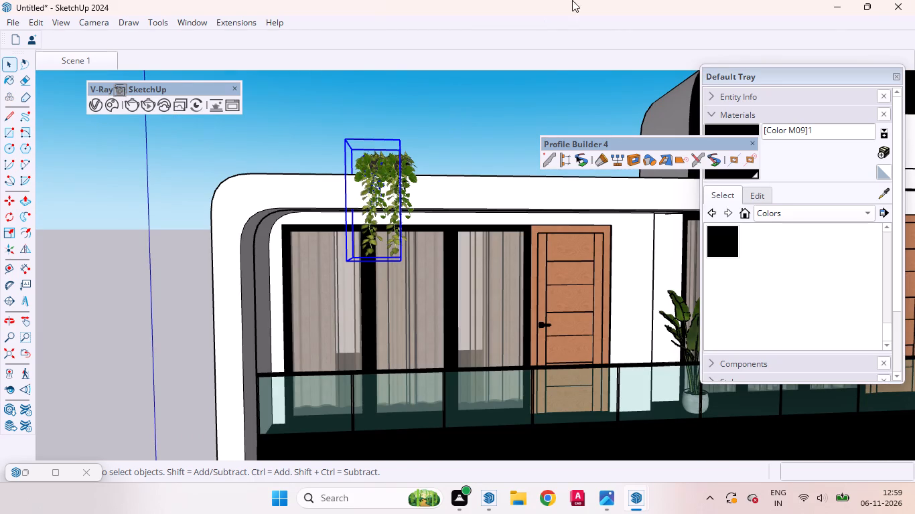
key(m)
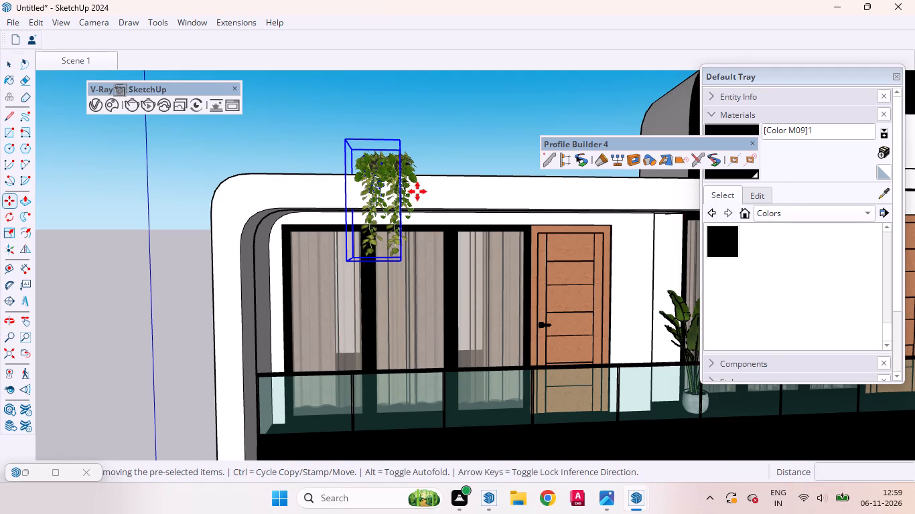
scroll(471, 159, up, 5)
scroll(508, 191, down, 4)
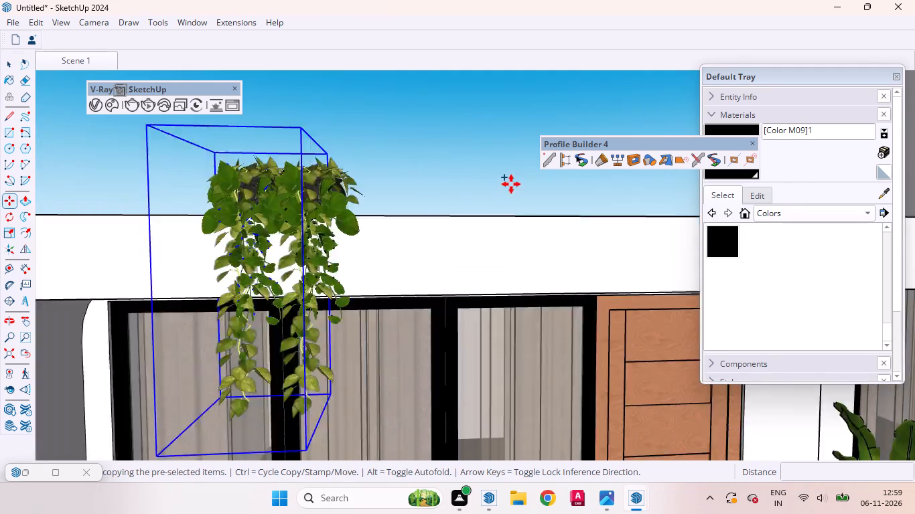
middle_drag(434, 229, 424, 276)
scroll(436, 250, up, 5)
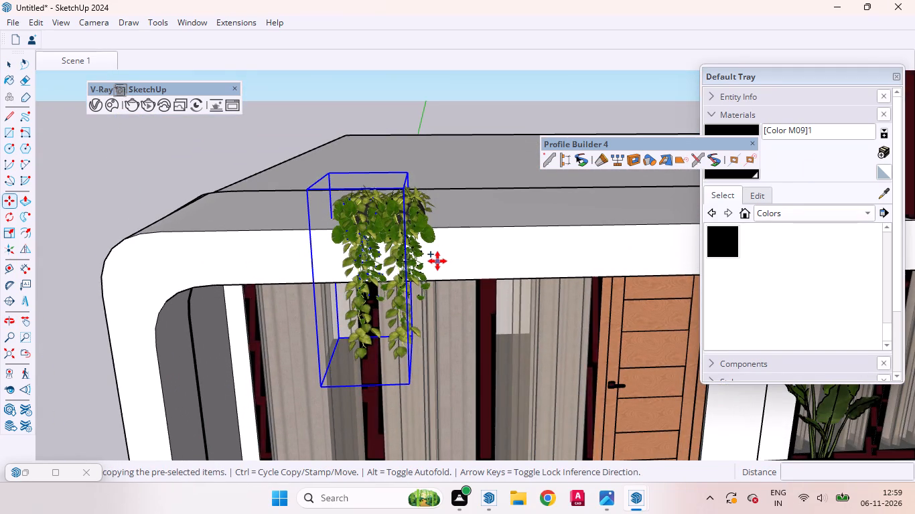
click(437, 261)
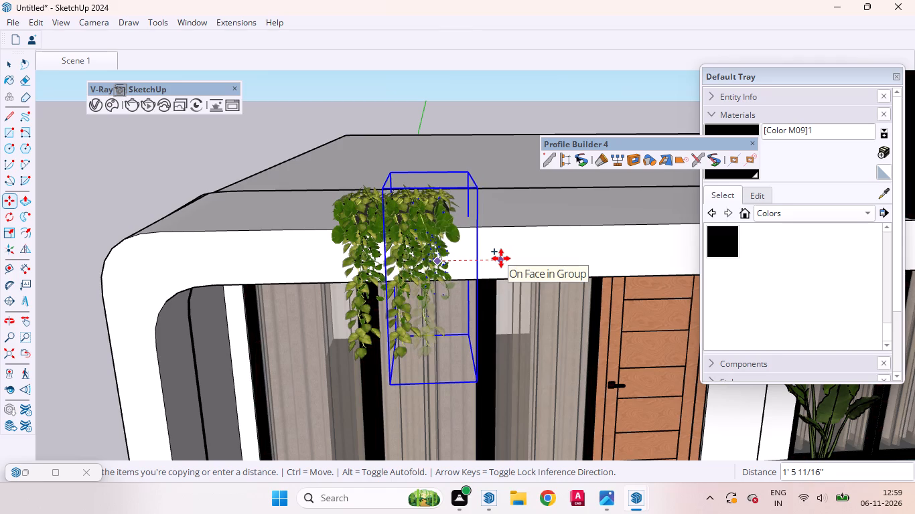
click(501, 258)
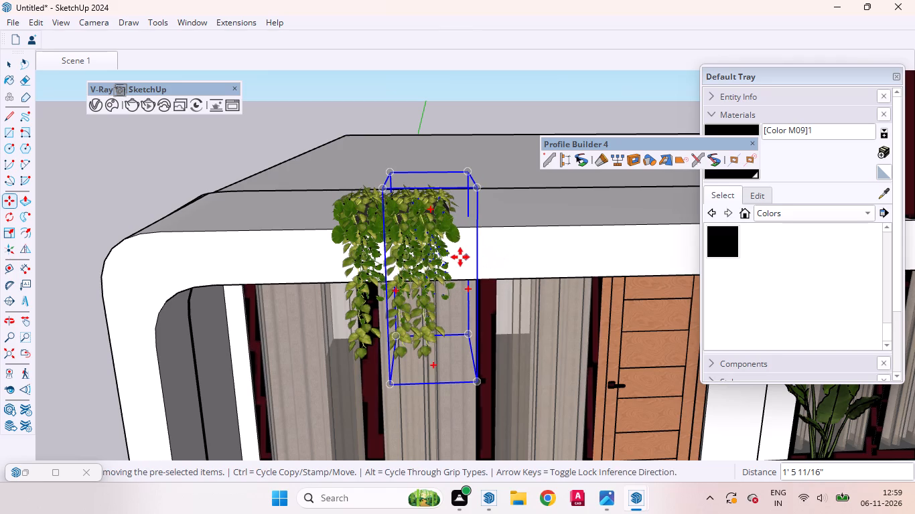
Copy the newest trailing plant another 6 11/16" or so along the roof edge toward the door, and clear the selection.
click(460, 257)
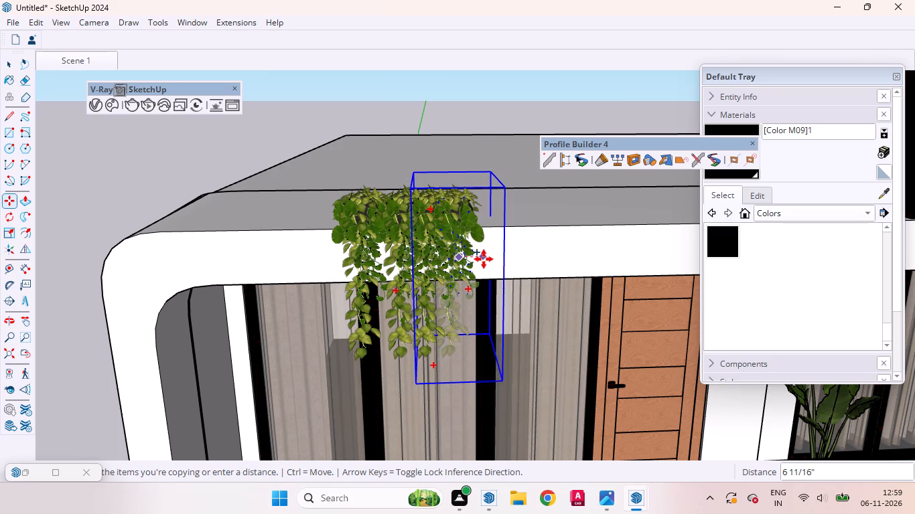
click(484, 259)
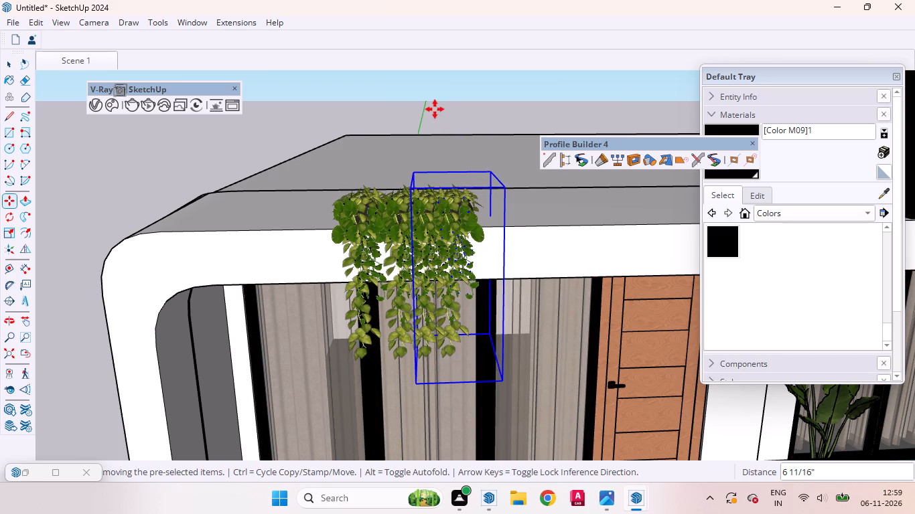
key(space)
double_click(443, 110)
Examine the row of trailing roof plants from the Scene 1 view and from raised angles around the house.
scroll(419, 110, down, 2)
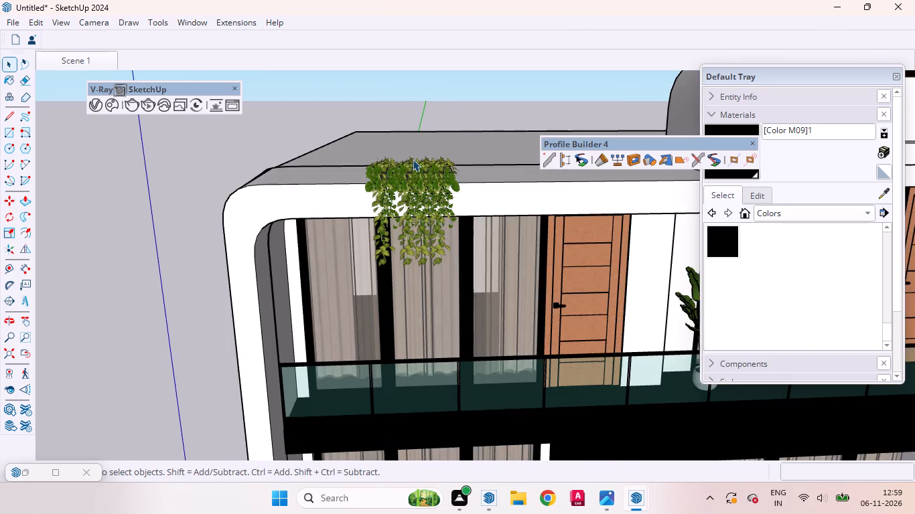
scroll(412, 161, down, 2)
middle_drag(423, 195, 374, 181)
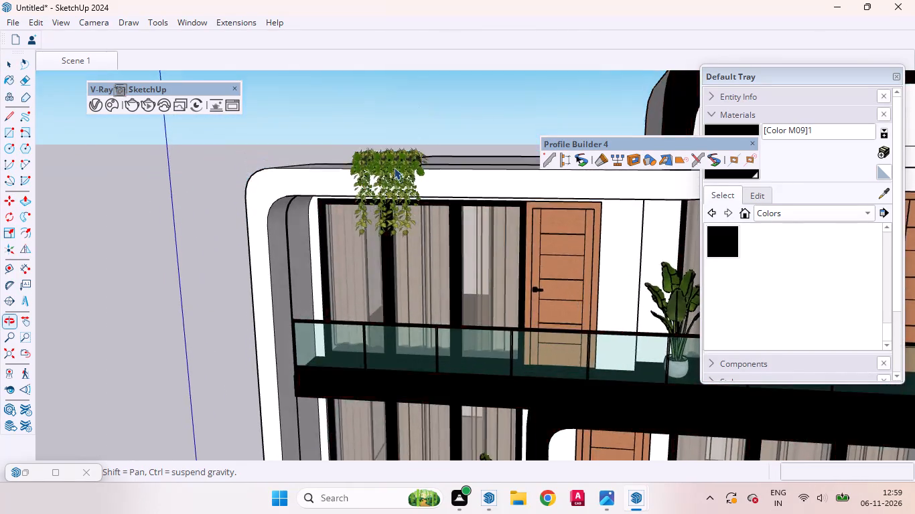
scroll(497, 159, down, 3)
scroll(455, 166, up, 2)
scroll(426, 161, down, 3)
click(68, 66)
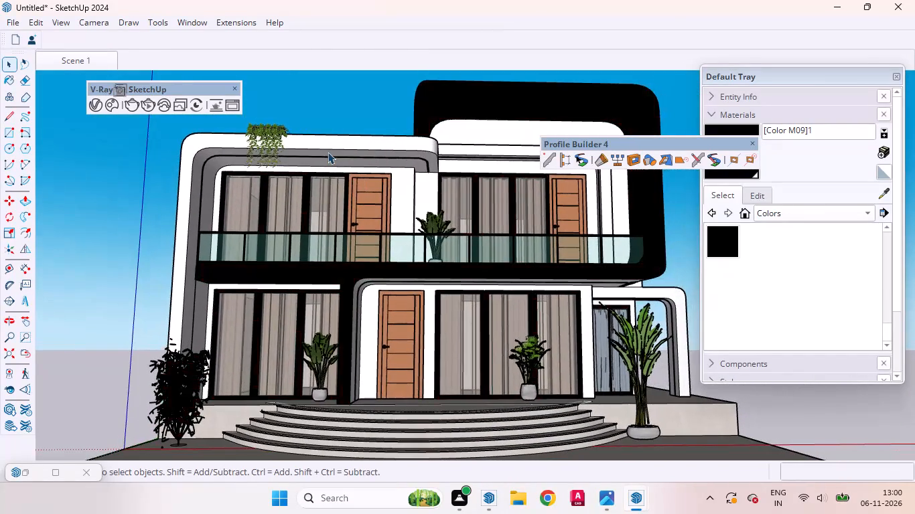
scroll(222, 131, up, 4)
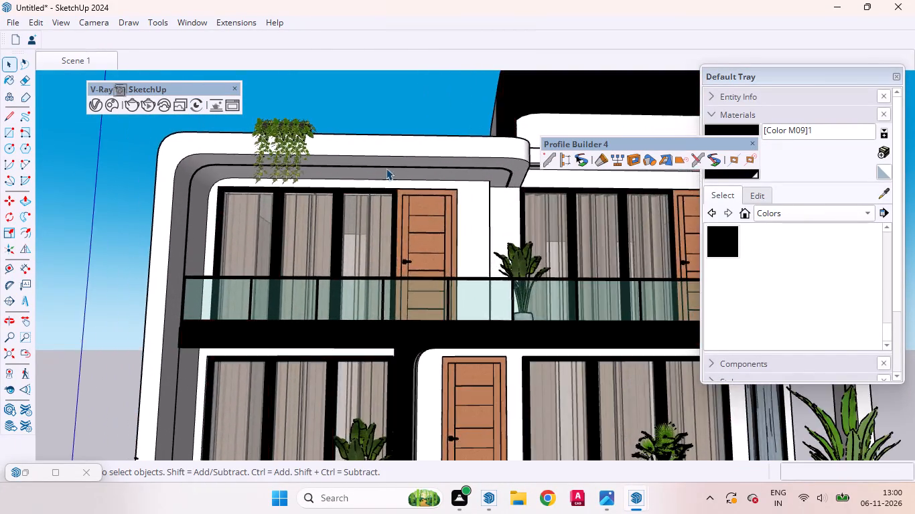
scroll(438, 178, down, 5)
middle_drag(328, 156, 486, 237)
scroll(462, 274, down, 4)
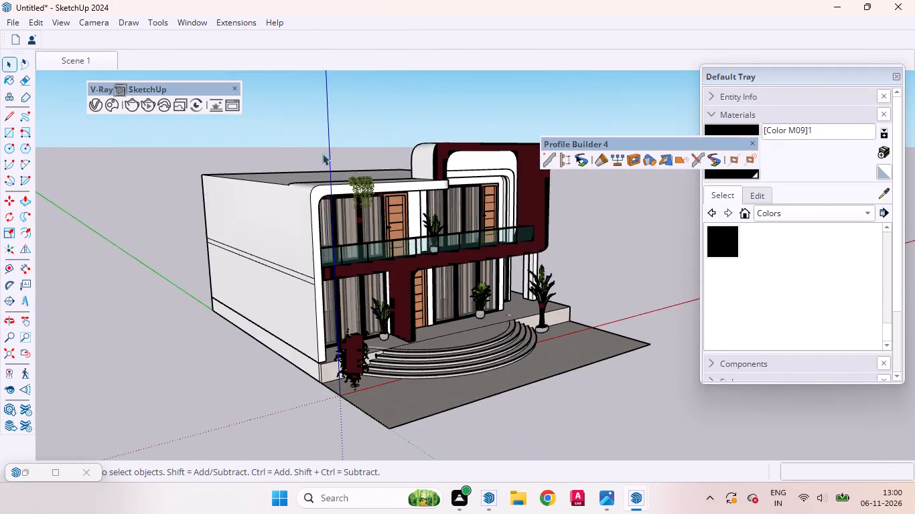
scroll(344, 161, up, 9)
middle_drag(365, 207, 277, 246)
scroll(263, 218, up, 4)
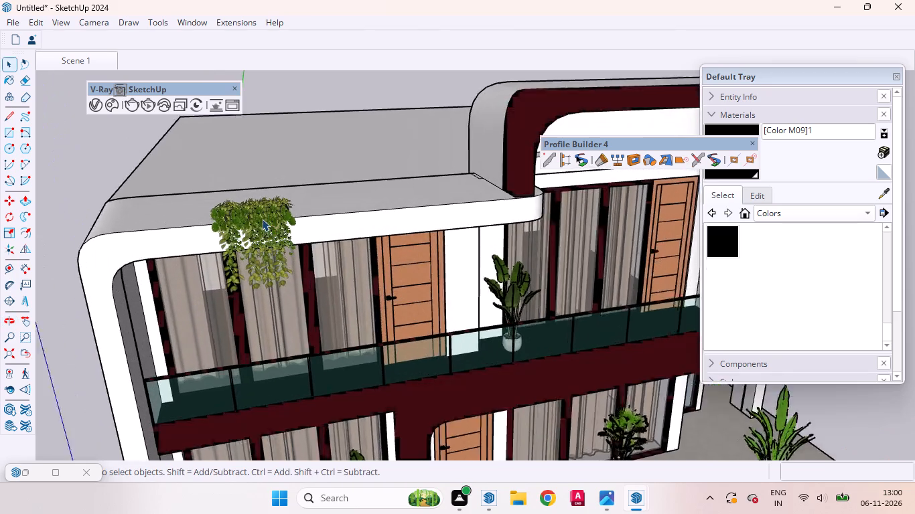
Add three copies of the trailing plant along the roof edge away from the door, spaced about 1' 6 13/16", 7 3/8" and 7 1/8".
click(251, 222)
key(m)
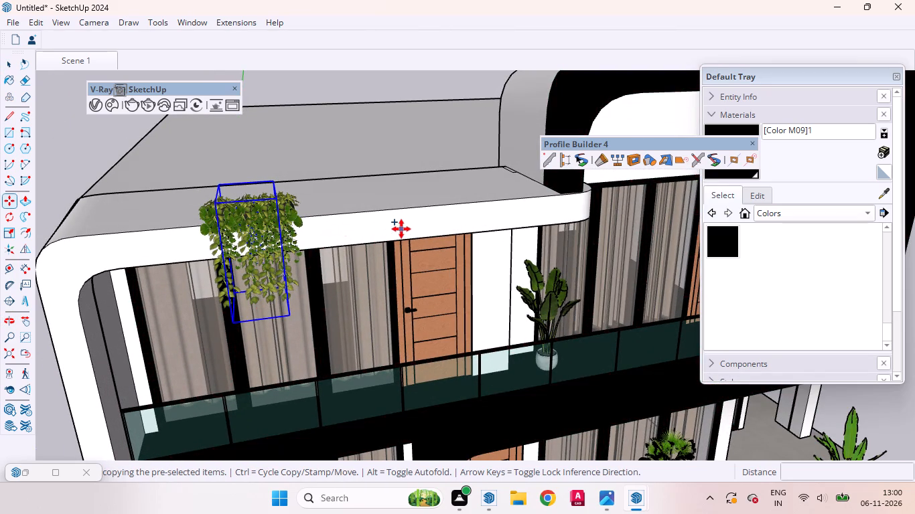
click(401, 228)
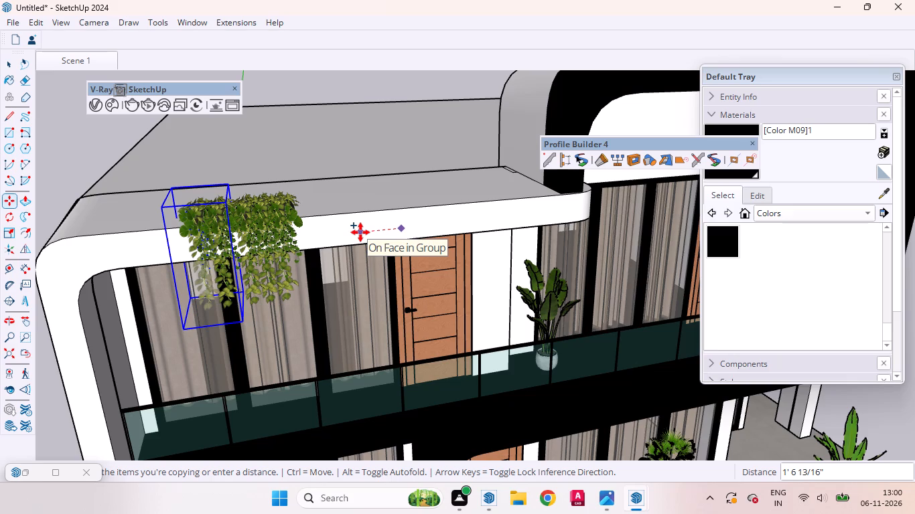
click(360, 232)
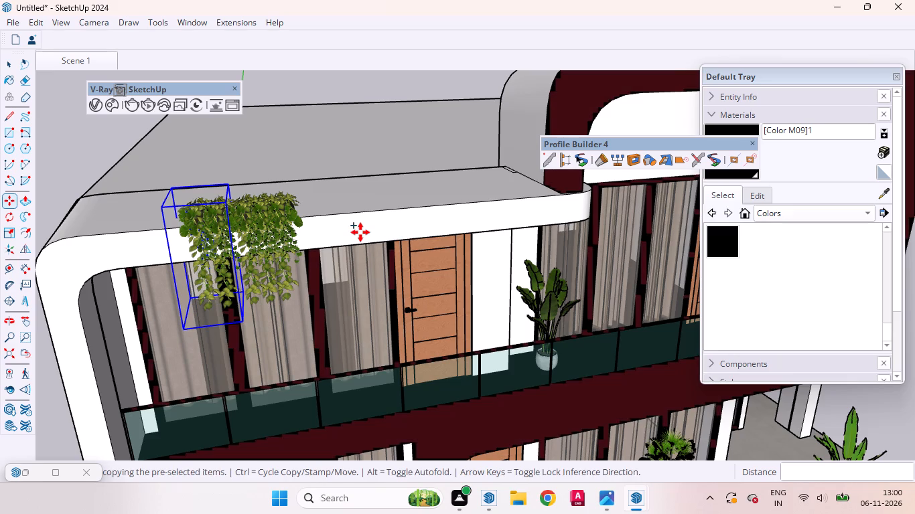
click(360, 232)
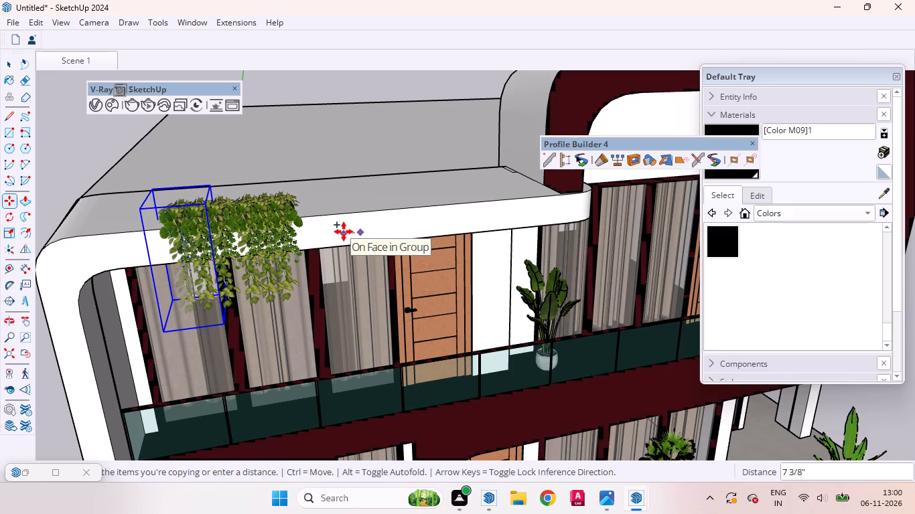
click(344, 232)
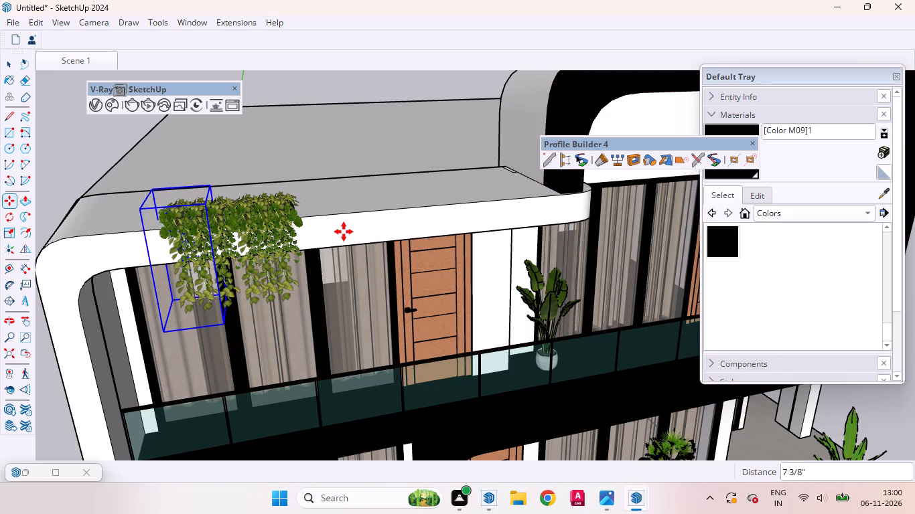
click(344, 232)
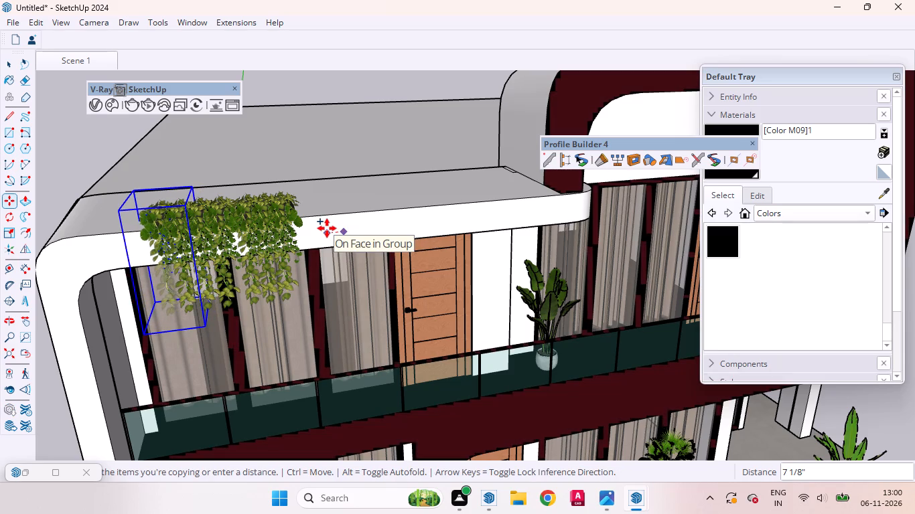
click(327, 228)
key(space)
click(356, 74)
click(350, 83)
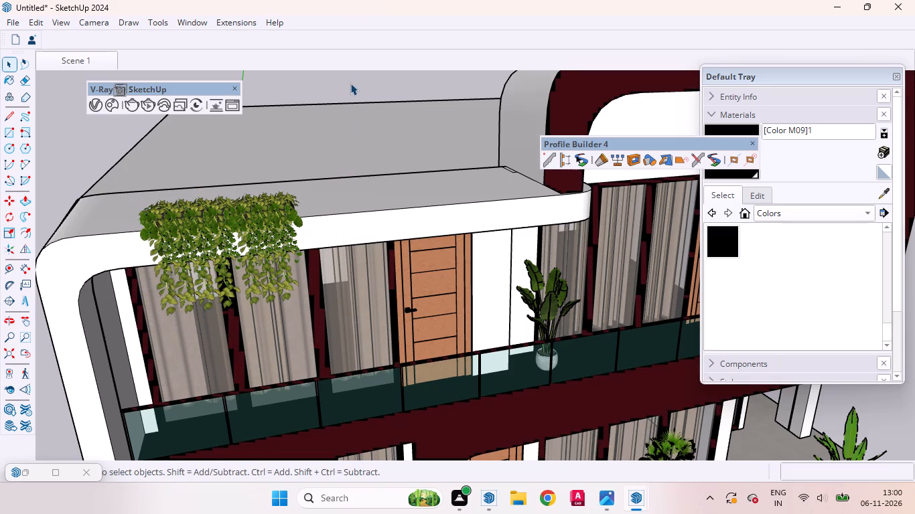
Stretch the bamboo plant beside the front steps to about 1.35 times its height.
scroll(350, 86, down, 4)
click(88, 67)
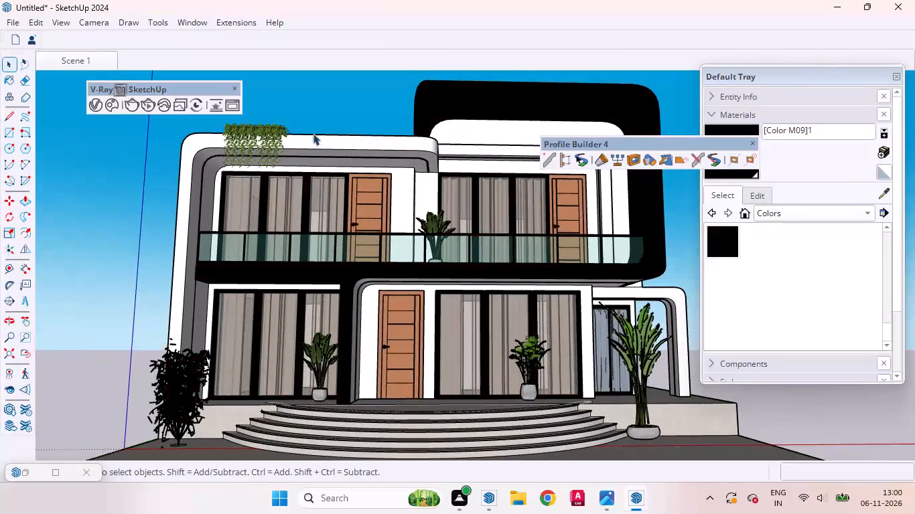
scroll(244, 126, up, 1)
scroll(296, 173, down, 2)
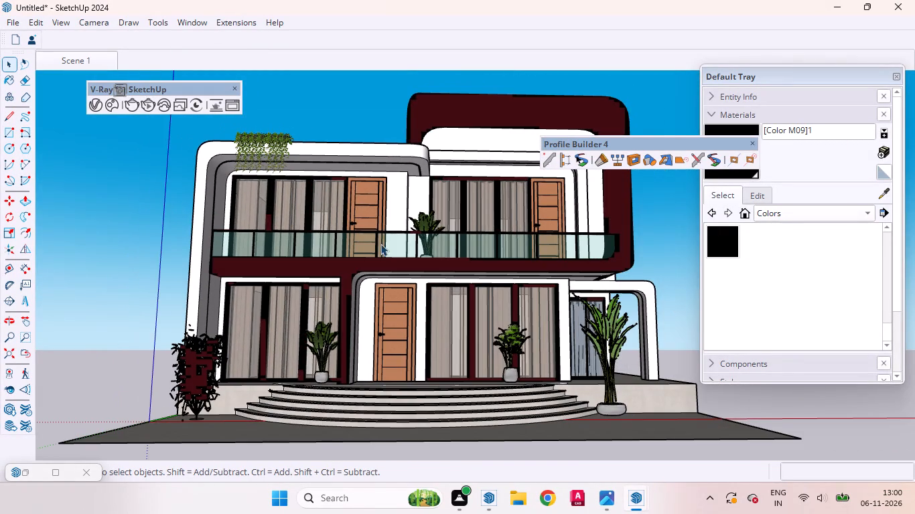
middle_drag(379, 246, 346, 287)
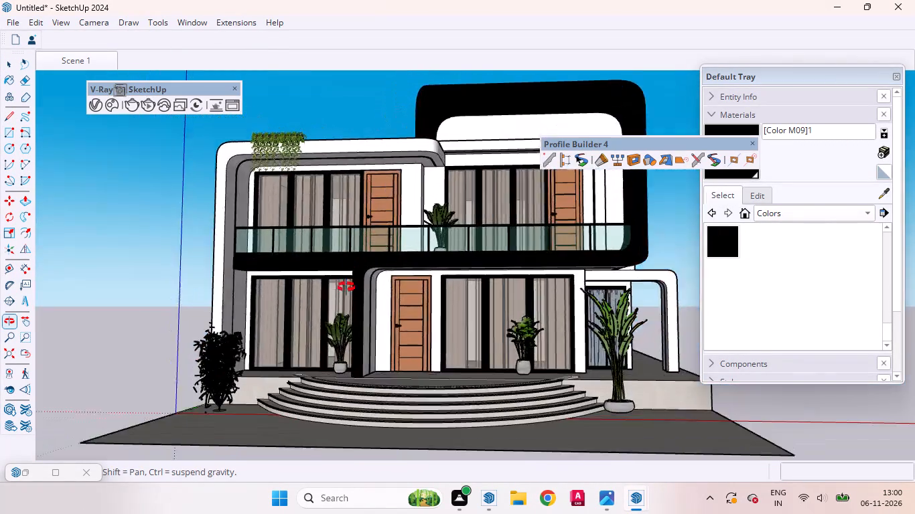
middle_drag(346, 287, 350, 295)
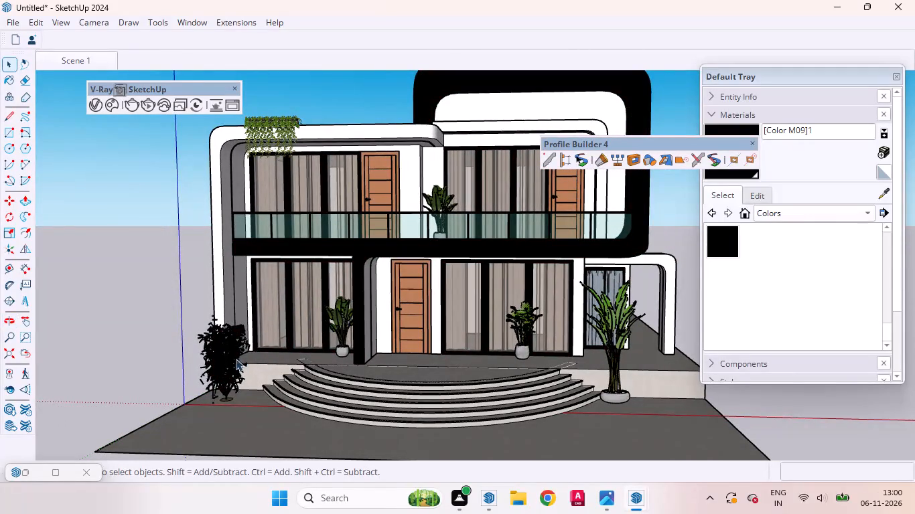
click(233, 360)
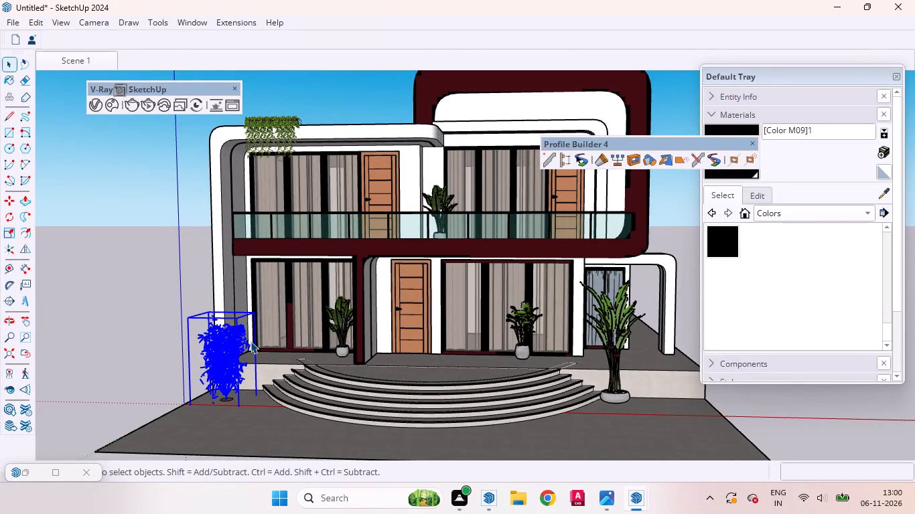
key(s)
drag(220, 311, 220, 286)
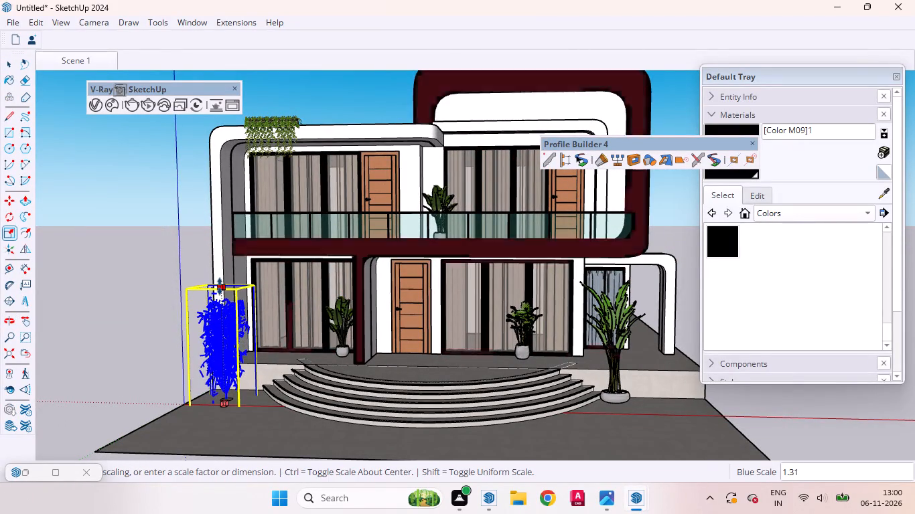
drag(220, 286, 220, 284)
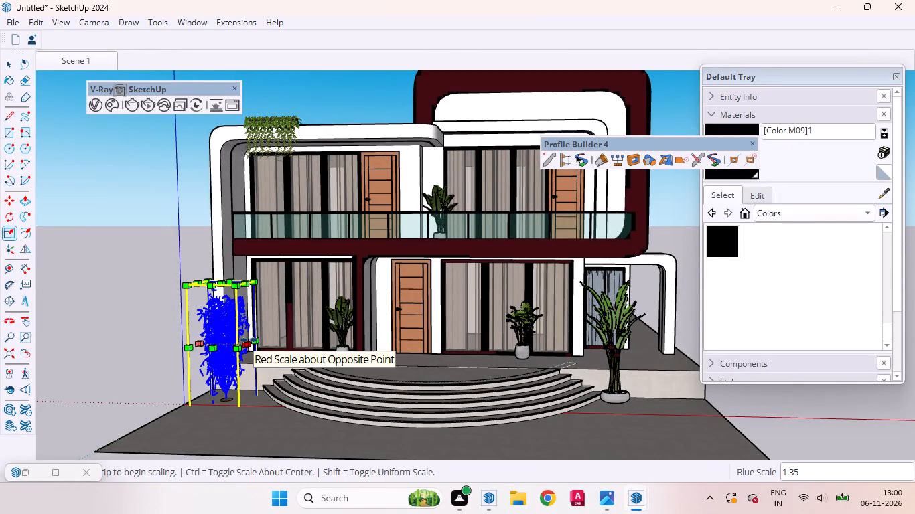
Scale the bamboo plant's width along the red axis by about 1.55 and narrow it again by about 0.75, then clear the selection.
drag(249, 340, 268, 345)
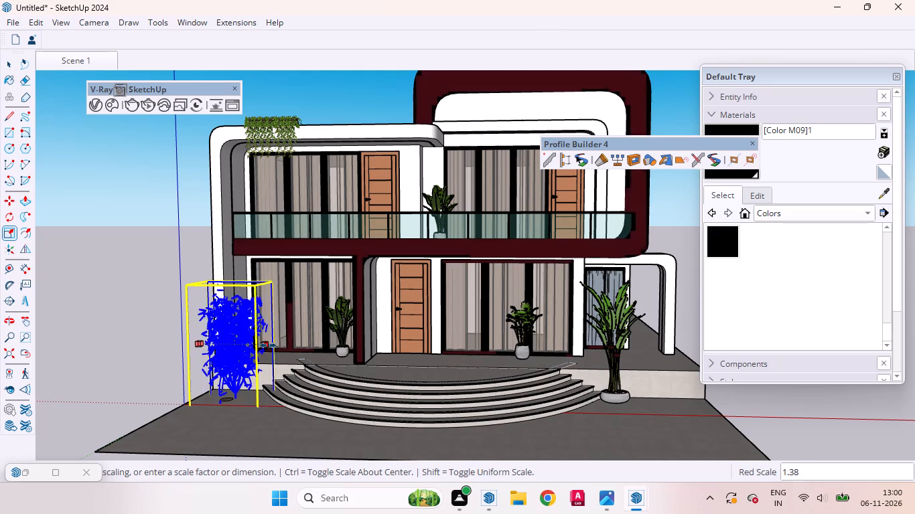
drag(268, 345, 273, 345)
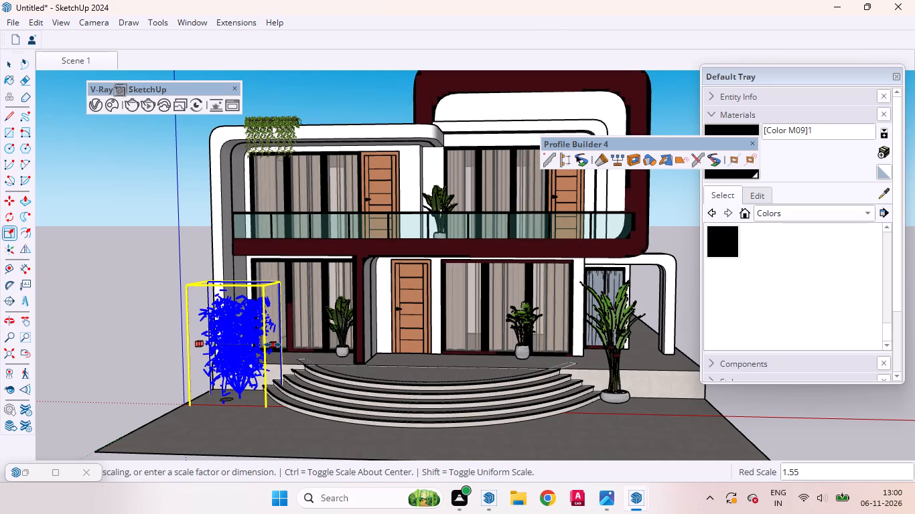
drag(273, 345, 271, 347)
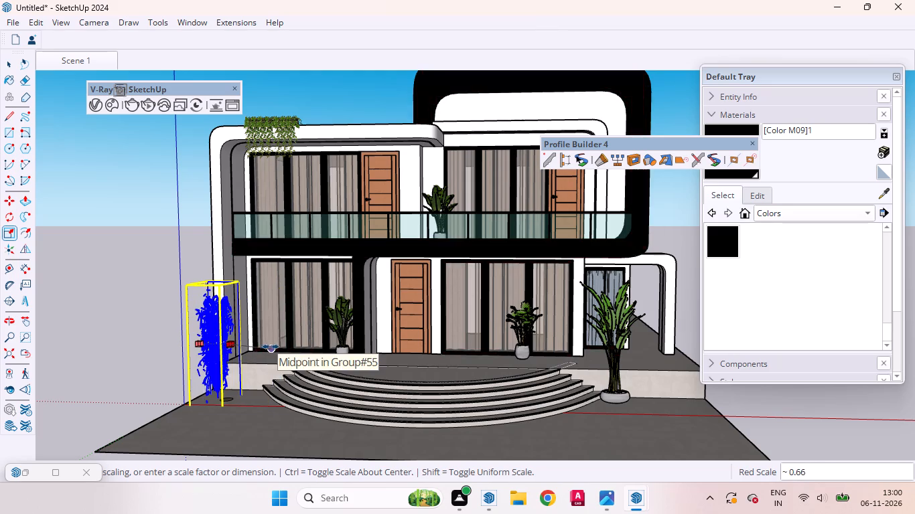
drag(271, 347, 273, 345)
scroll(258, 348, up, 4)
middle_drag(280, 361, 354, 350)
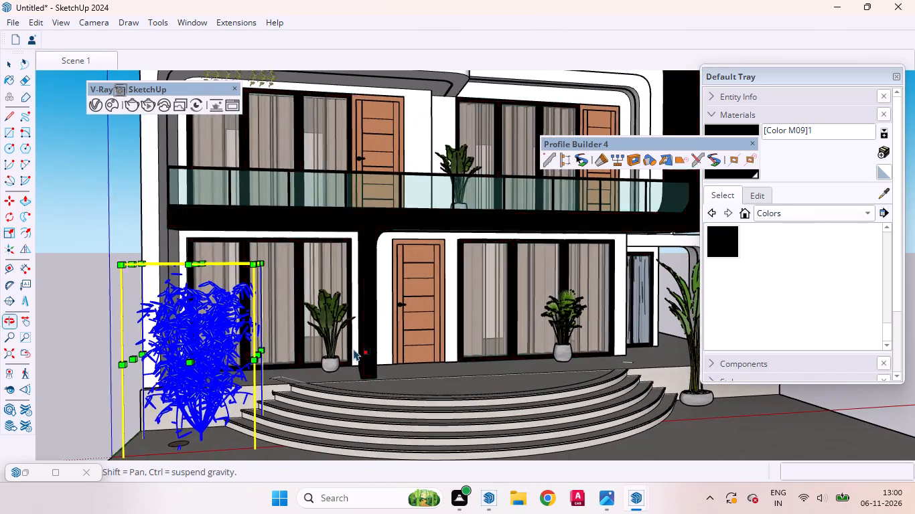
drag(262, 355, 258, 354)
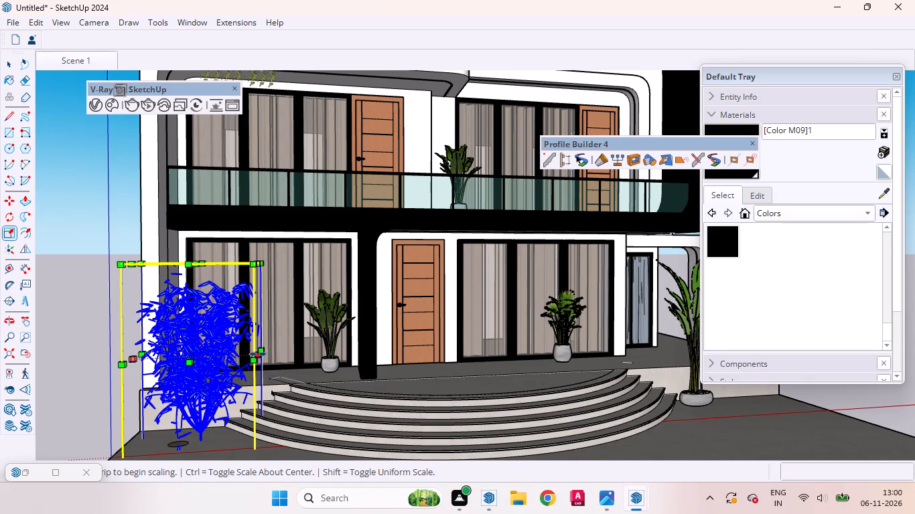
drag(258, 354, 251, 354)
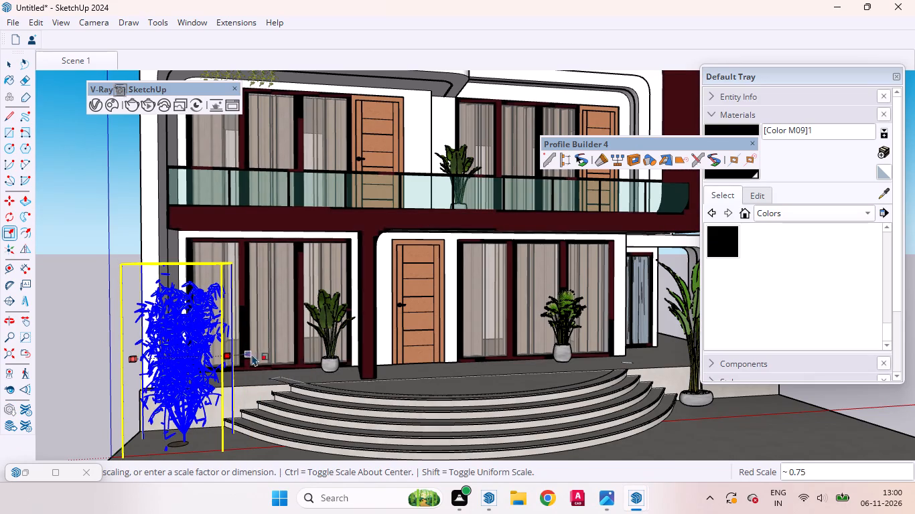
key(space)
click(88, 287)
scroll(252, 240, down, 4)
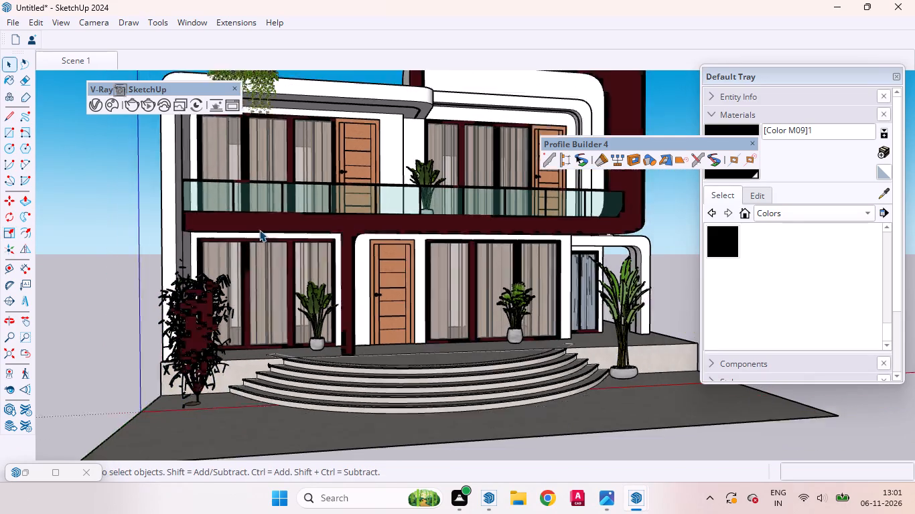
Move the bamboo plant about 3 7/8" so its trunk stands nearer the centre of the round gravel bed.
middle_drag(249, 280, 214, 425)
scroll(230, 351, up, 13)
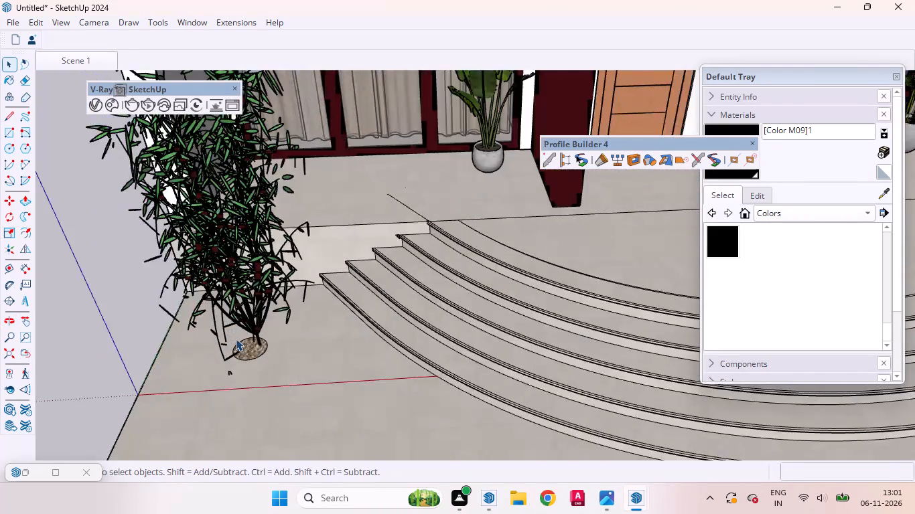
scroll(236, 339, up, 4)
middle_drag(240, 356, 176, 345)
scroll(192, 316, up, 10)
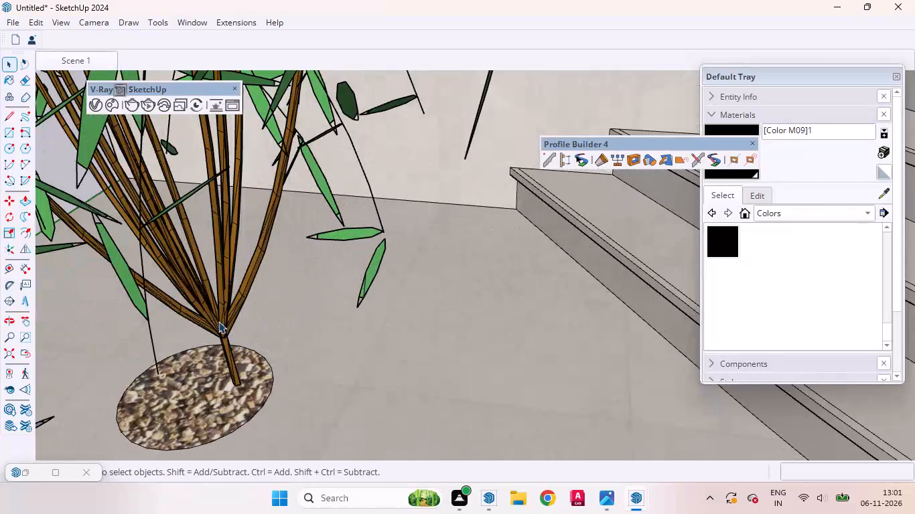
click(218, 321)
scroll(384, 239, down, 7)
key(m)
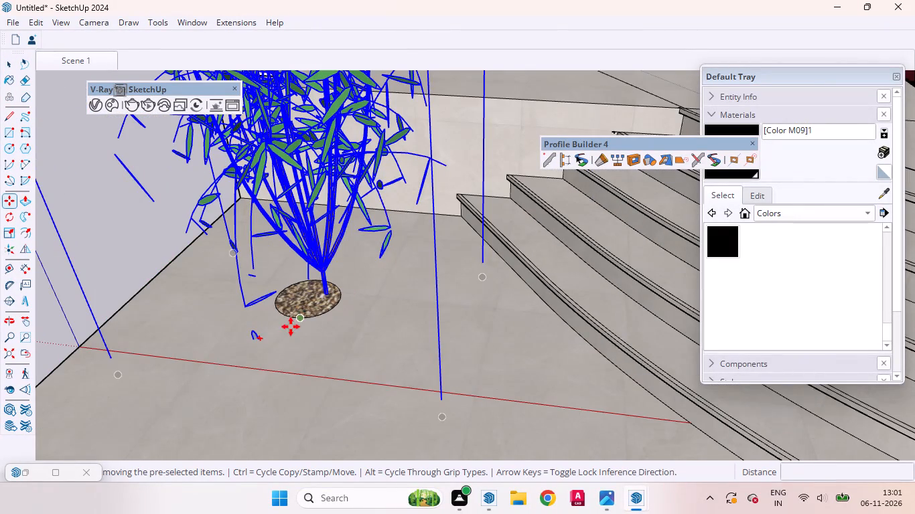
scroll(291, 334, up, 9)
click(355, 261)
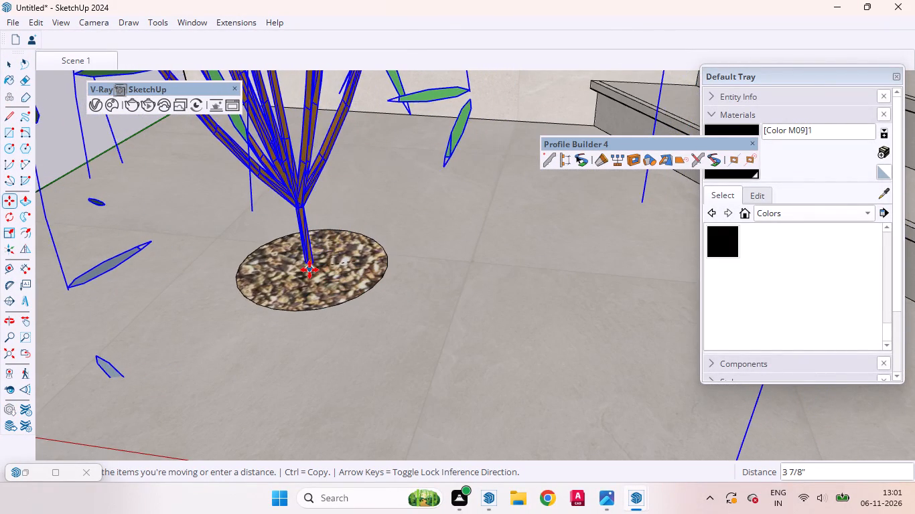
click(309, 270)
Lower the bamboo plant about 13/16" along the blue axis toward the gravel surface.
scroll(309, 280, up, 1)
middle_drag(309, 280, 455, 278)
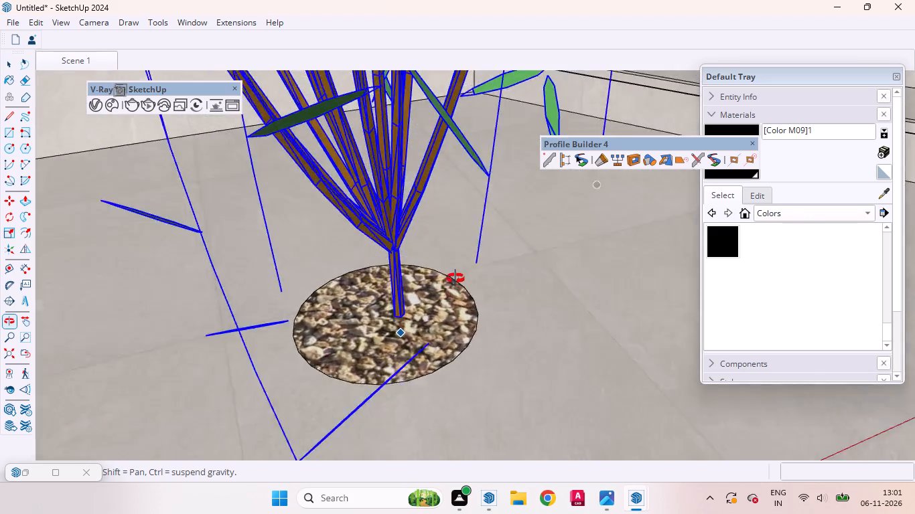
middle_drag(455, 278, 401, 193)
scroll(370, 221, up, 9)
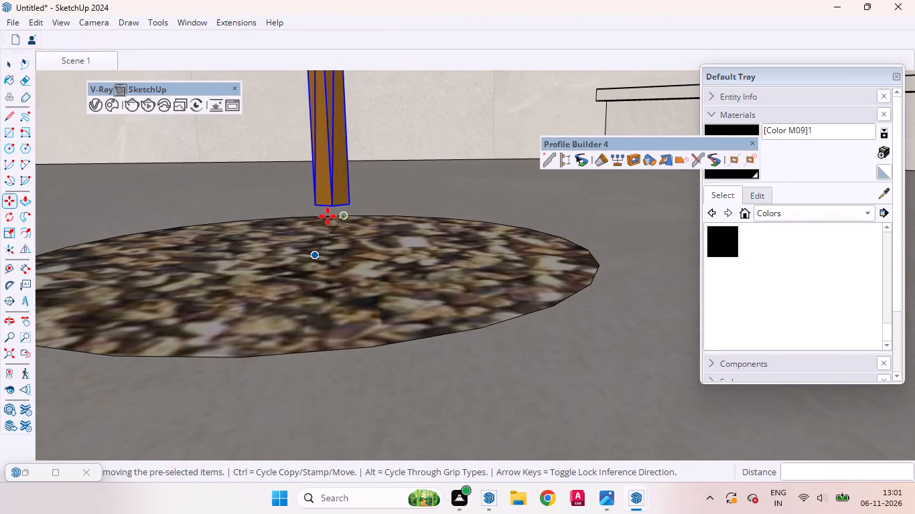
click(328, 204)
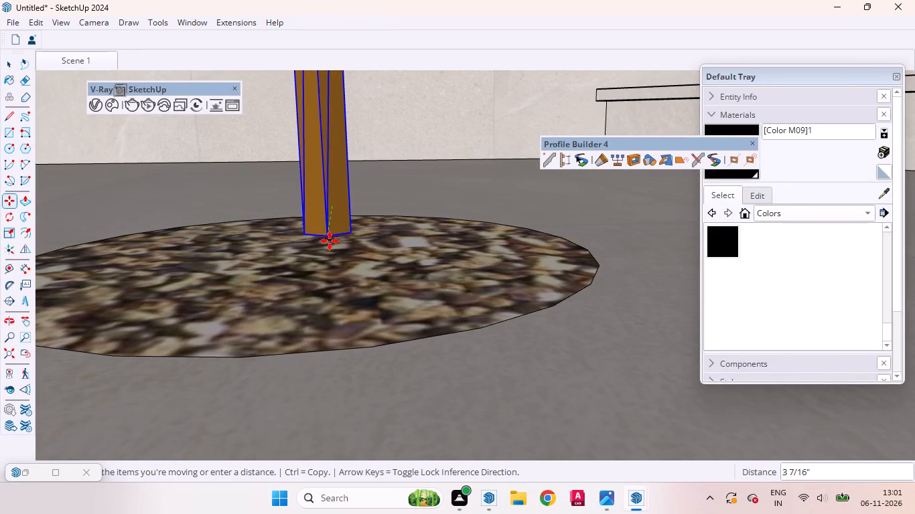
key(Up)
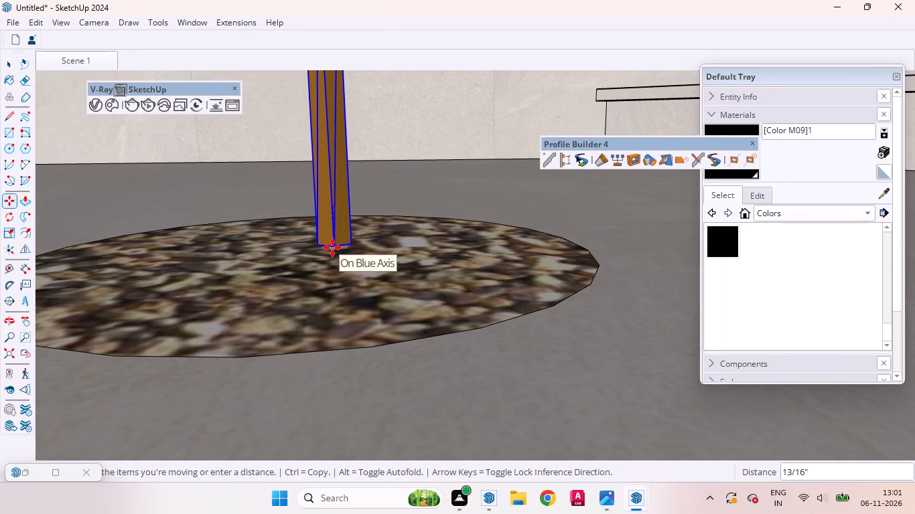
click(332, 248)
key(space)
Move the bamboo plant slightly further down so the base of its trunk meets the gravel bed.
middle_drag(372, 269, 265, 235)
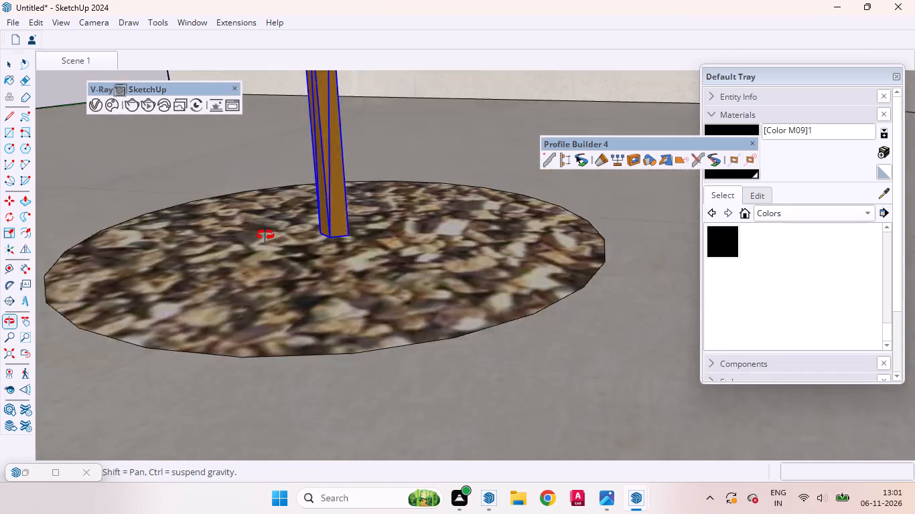
middle_drag(265, 235, 271, 246)
scroll(295, 221, up, 4)
scroll(313, 234, down, 2)
middle_drag(315, 246, 315, 228)
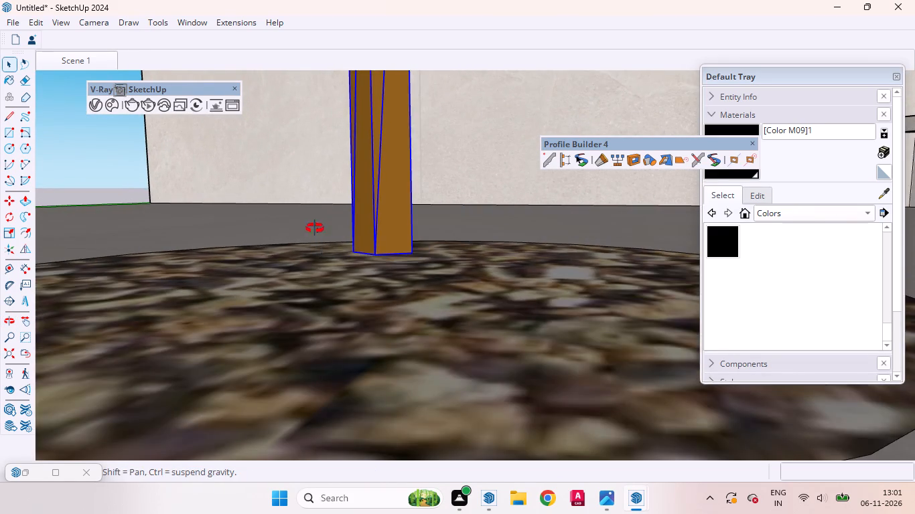
middle_drag(315, 228, 315, 230)
key(m)
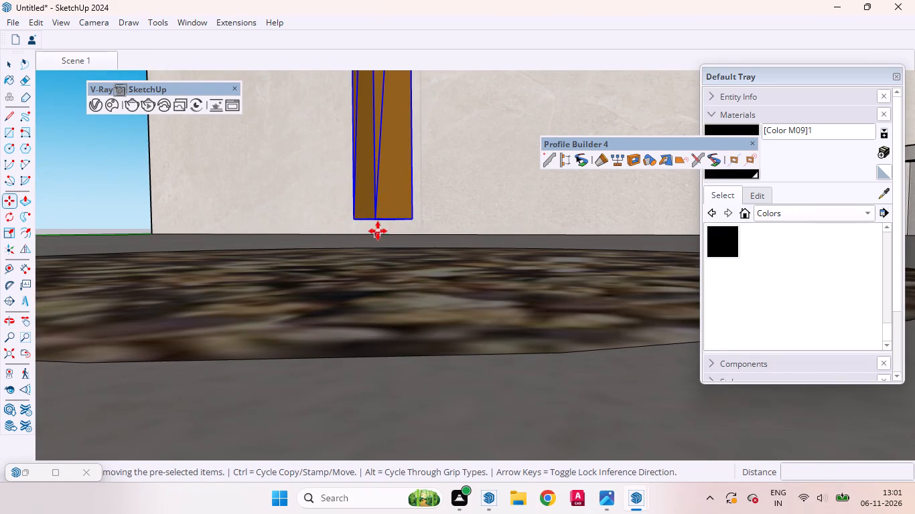
click(378, 216)
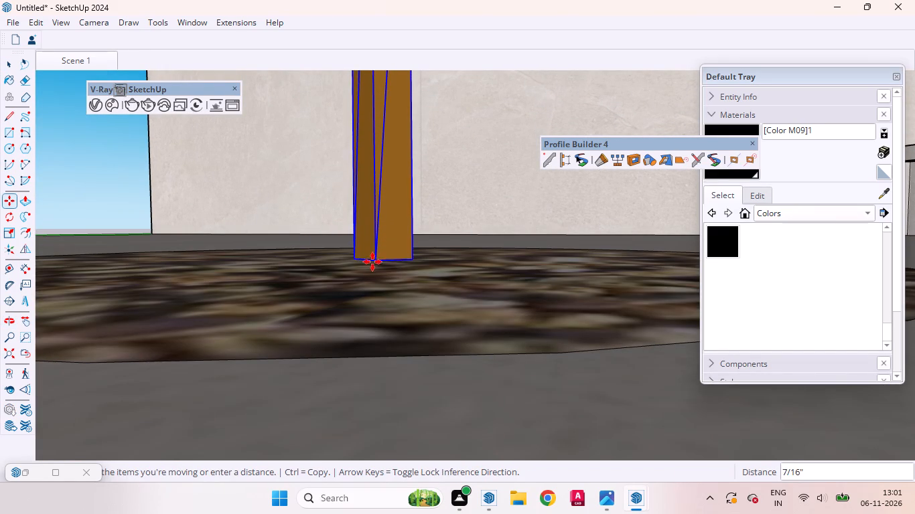
click(371, 274)
key(space)
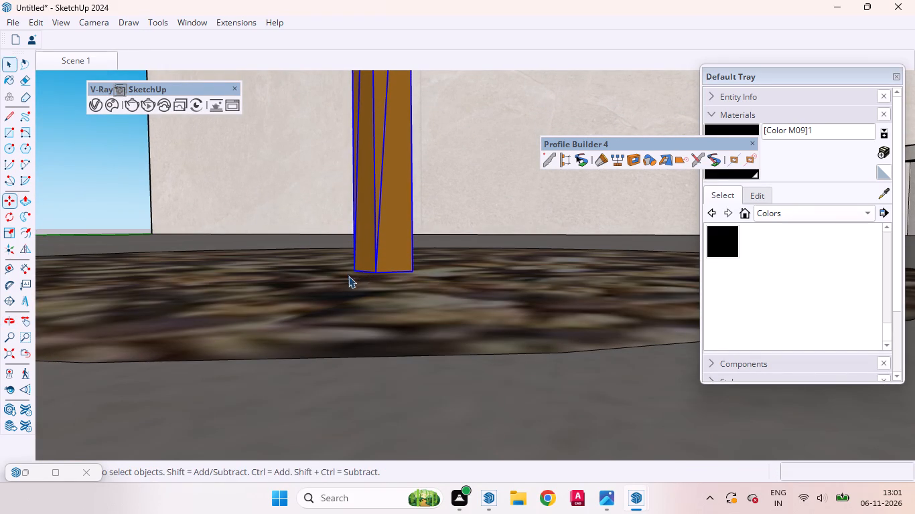
Shift the bamboo plant about 1 3/4" sideways toward the centre of the gravel bed and check its trunk from above.
middle_drag(322, 254, 330, 323)
scroll(332, 301, up, 1)
scroll(340, 250, down, 8)
scroll(331, 199, up, 1)
scroll(328, 189, down, 5)
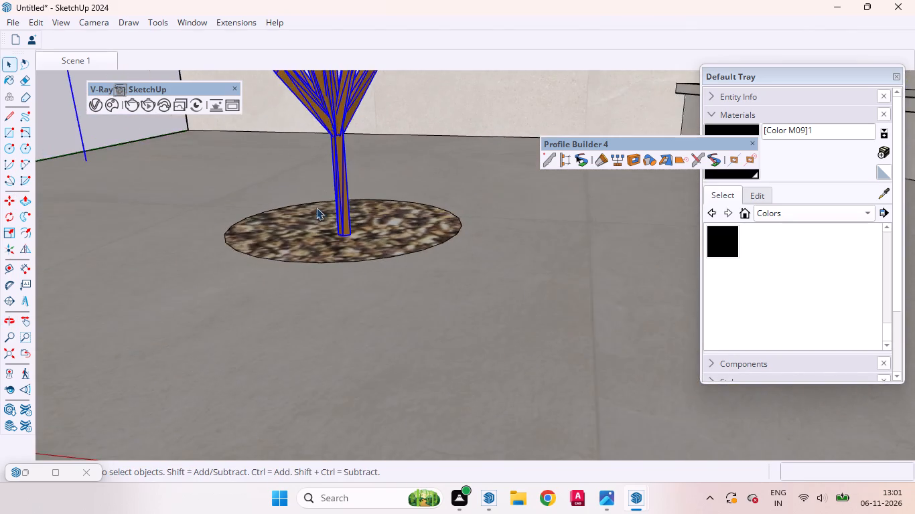
middle_drag(324, 242, 641, 307)
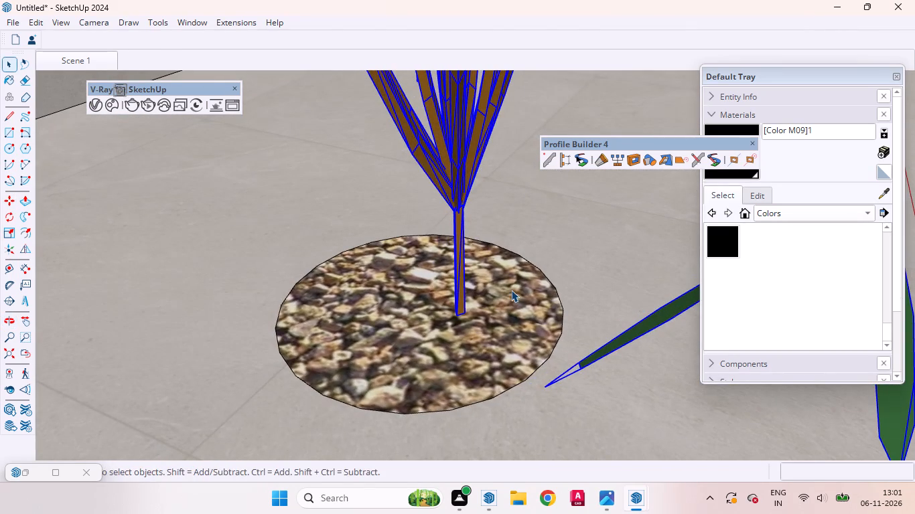
key(m)
click(581, 275)
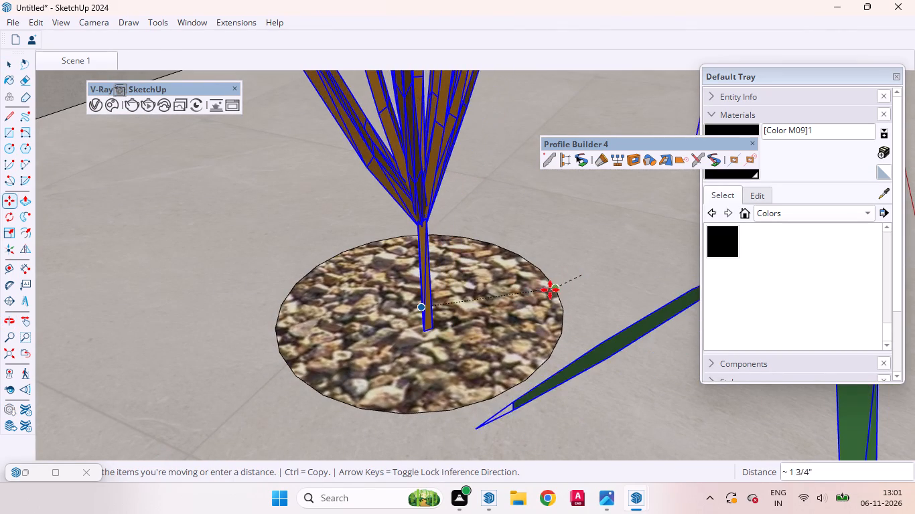
click(543, 280)
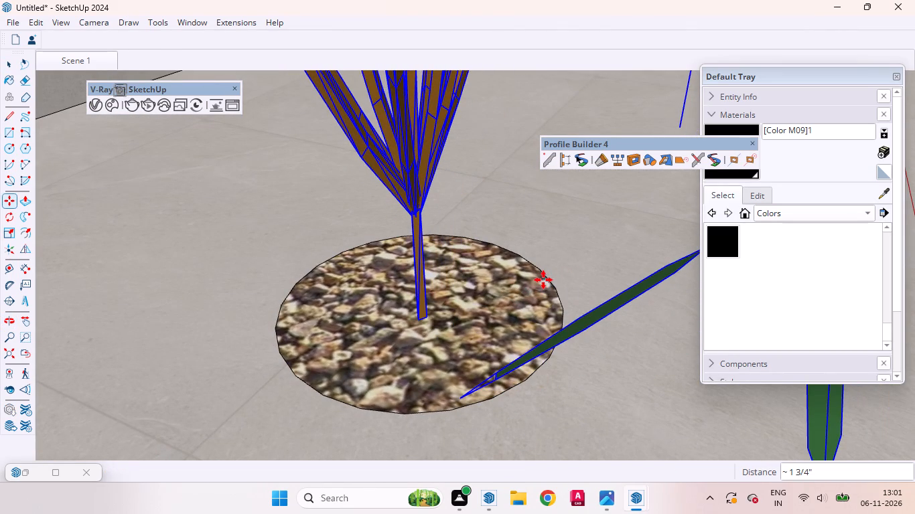
scroll(434, 331, up, 1)
middle_drag(433, 331, 473, 407)
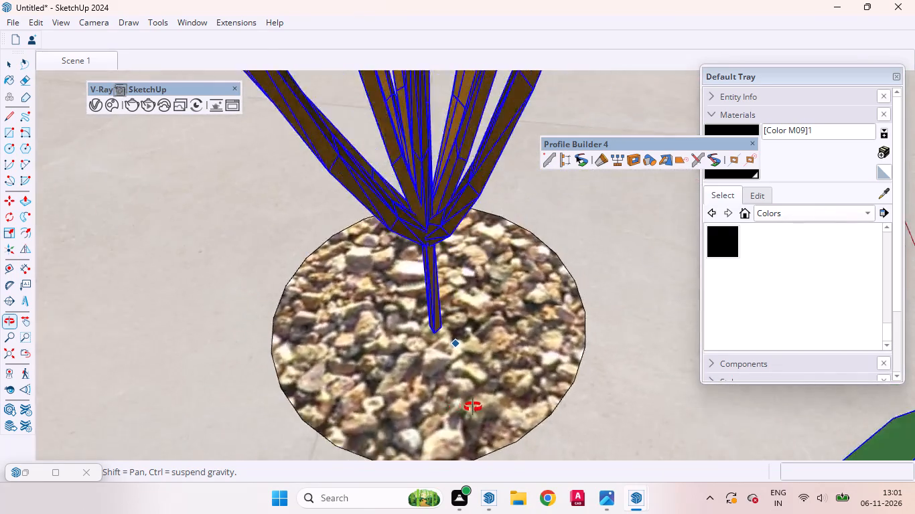
middle_drag(473, 407, 263, 368)
key(space)
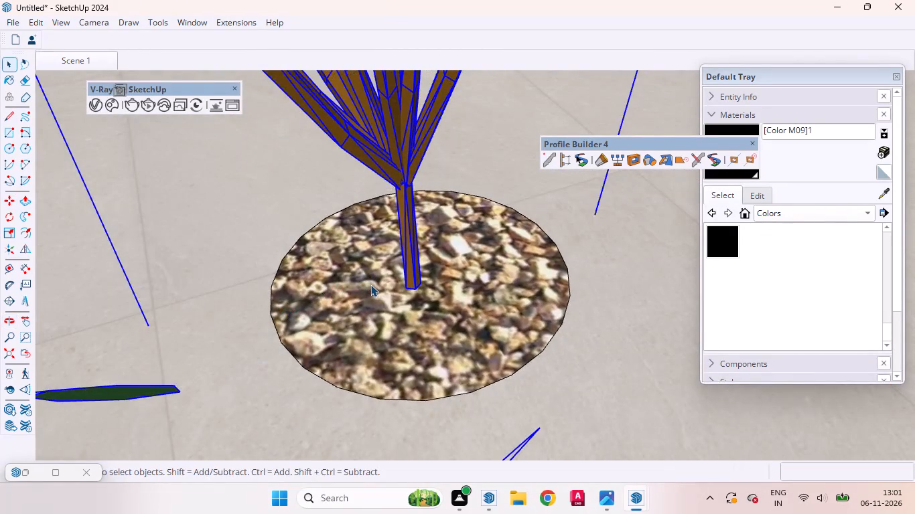
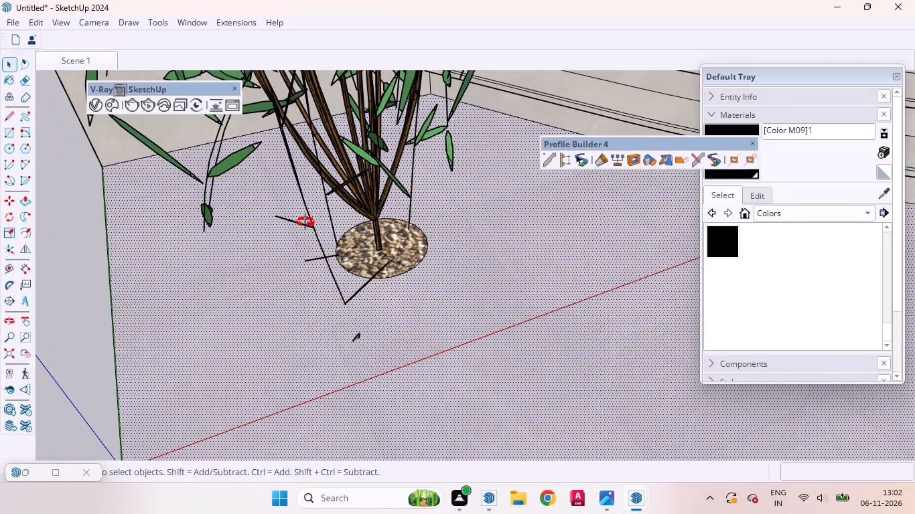
Hide the stray straight edge on the porch floor that extends from the end of the top curved step.
scroll(382, 240, down, 8)
scroll(399, 242, up, 2)
scroll(399, 243, down, 2)
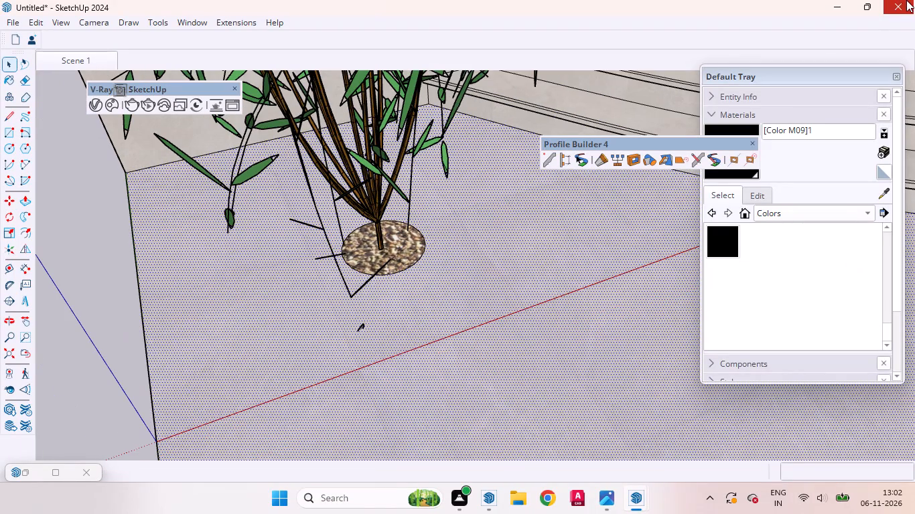
scroll(743, 19, down, 1)
scroll(362, 269, down, 14)
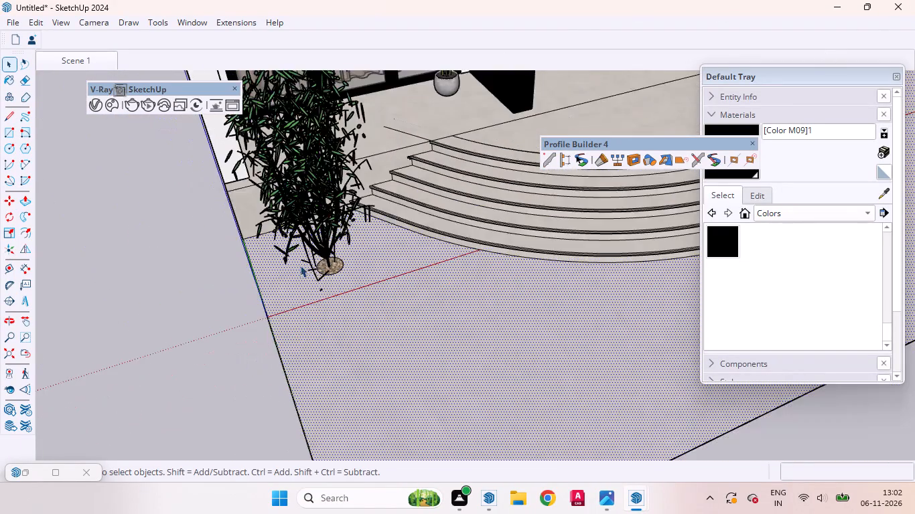
middle_drag(373, 317, 231, 231)
scroll(434, 155, up, 9)
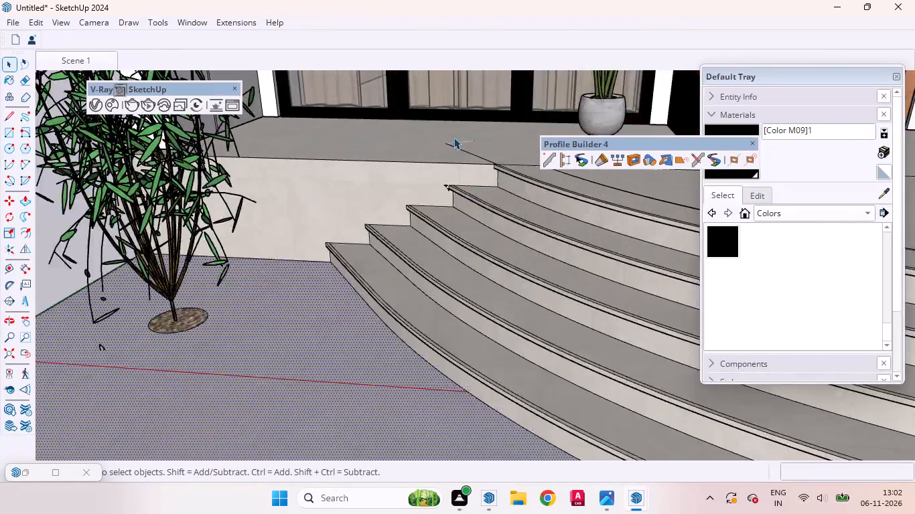
scroll(453, 137, up, 6)
scroll(425, 186, down, 9)
scroll(443, 186, up, 11)
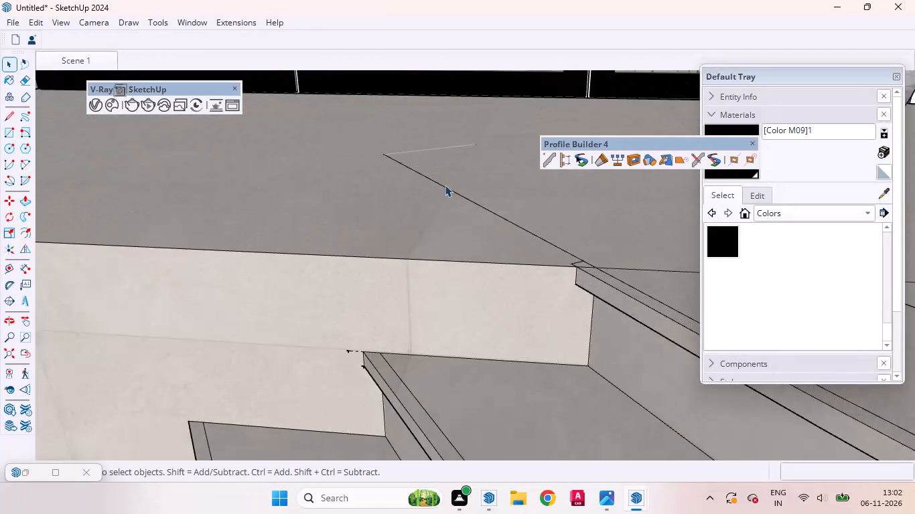
click(444, 187)
right_click(444, 187)
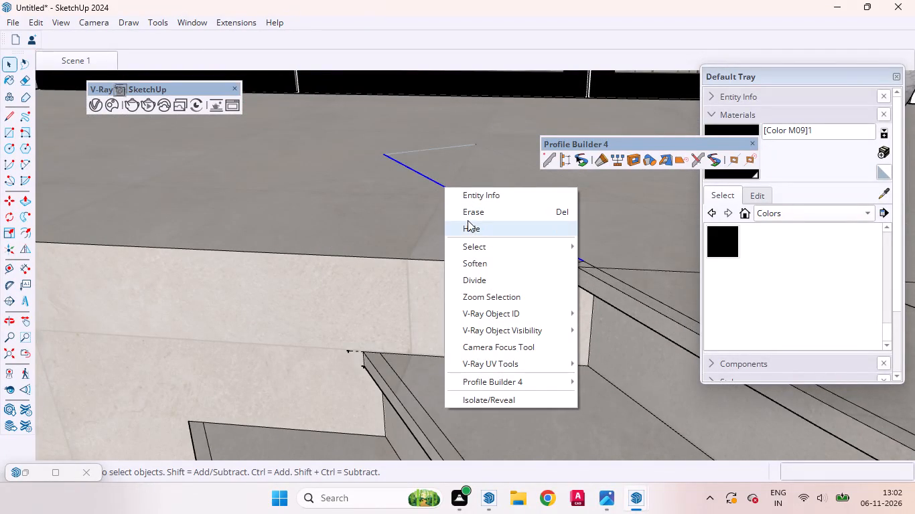
click(468, 221)
Examine the end of the remaining faint line on the porch floor beside the top step.
scroll(403, 200, down, 4)
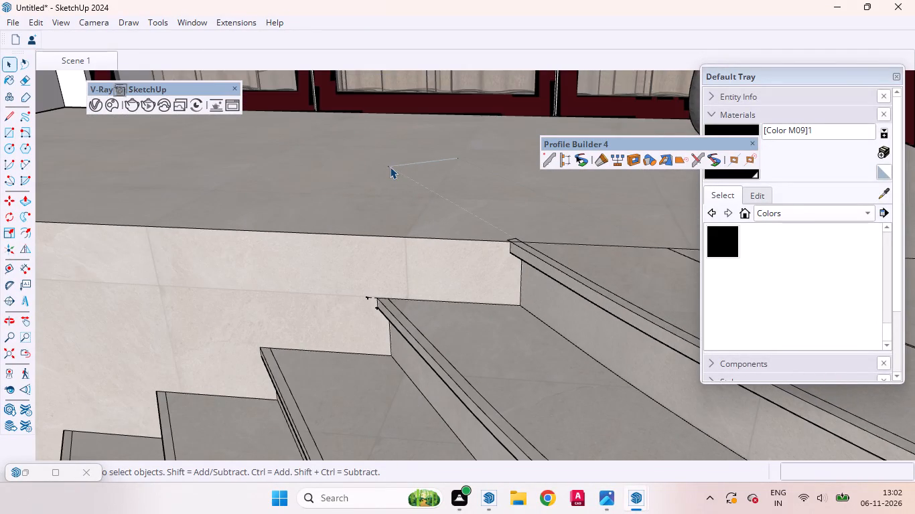
scroll(390, 167, up, 20)
scroll(387, 167, down, 1)
scroll(387, 167, up, 14)
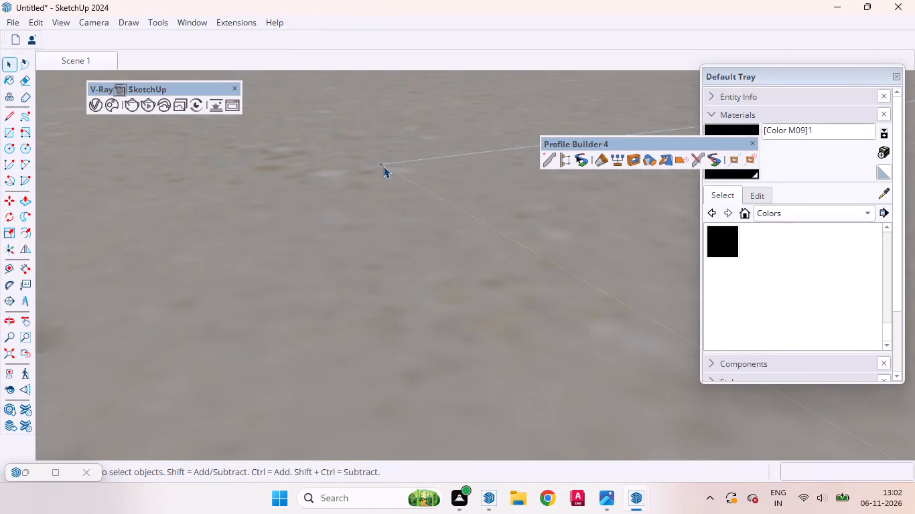
scroll(383, 166, up, 2)
click(383, 164)
scroll(383, 173, down, 14)
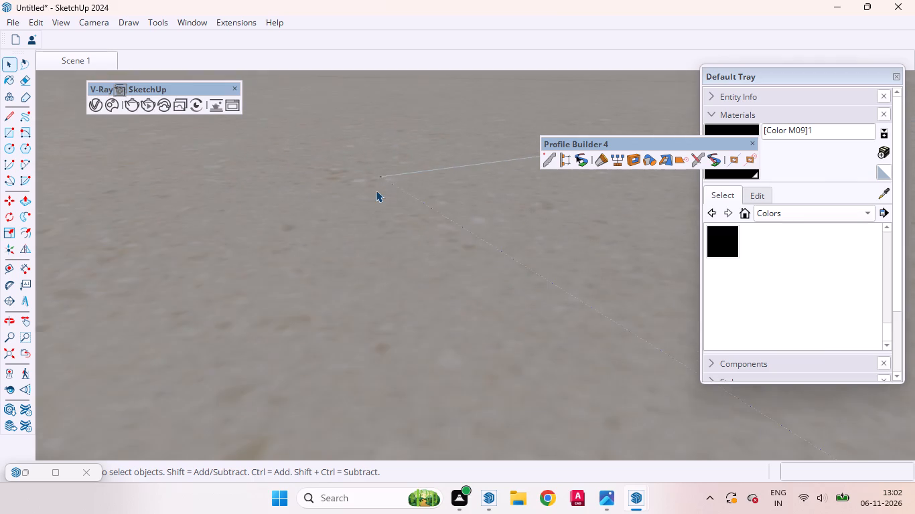
scroll(376, 190, down, 17)
scroll(376, 187, up, 1)
scroll(376, 187, down, 20)
scroll(376, 187, down, 4)
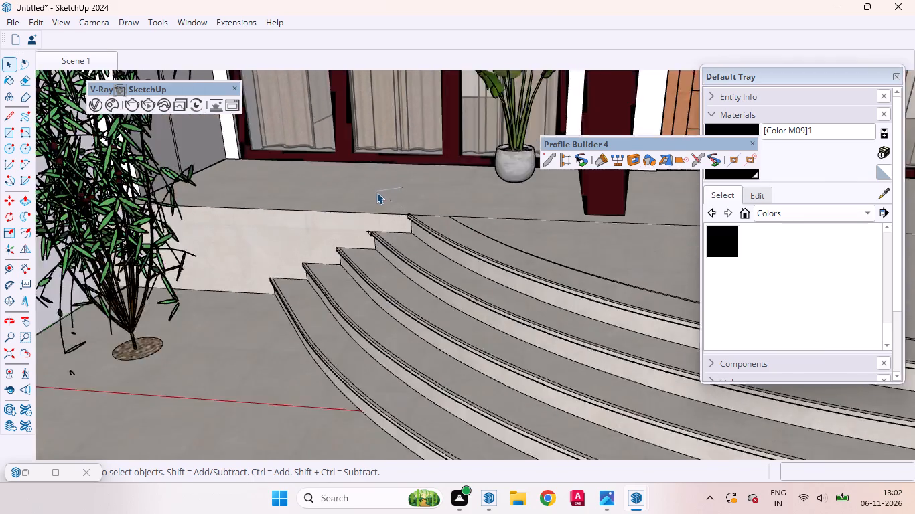
scroll(376, 192, down, 16)
click(415, 327)
click(409, 315)
Inspect the foliage and stems of the tall leafy plant beside the entrance steps up close.
scroll(314, 209, up, 2)
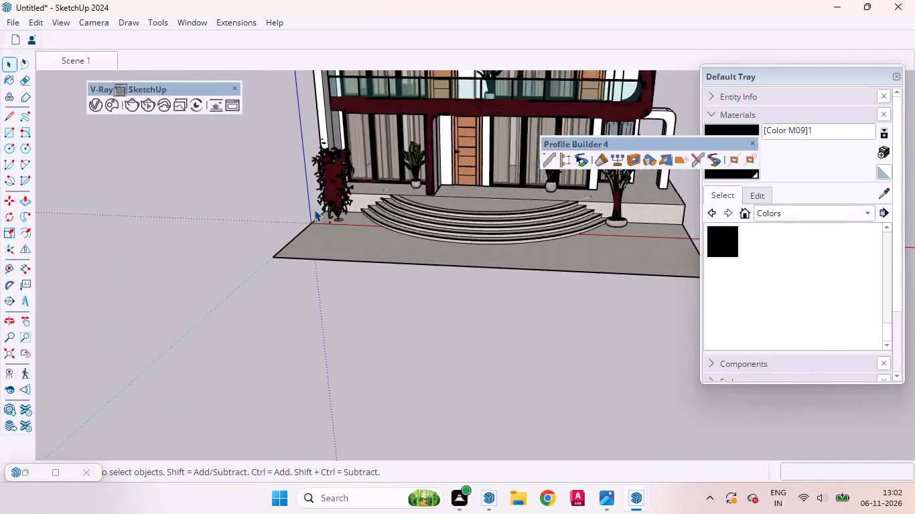
scroll(314, 209, up, 18)
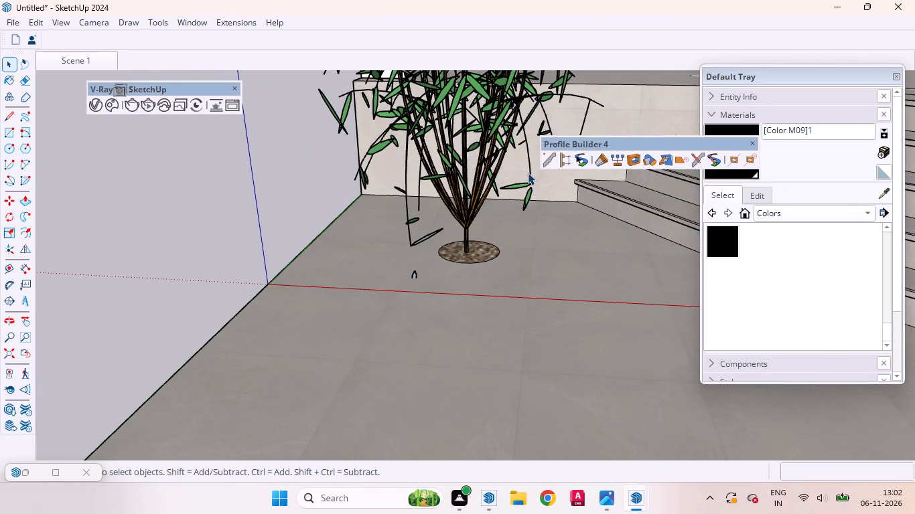
scroll(413, 316, down, 3)
middle_drag(430, 266, 461, 283)
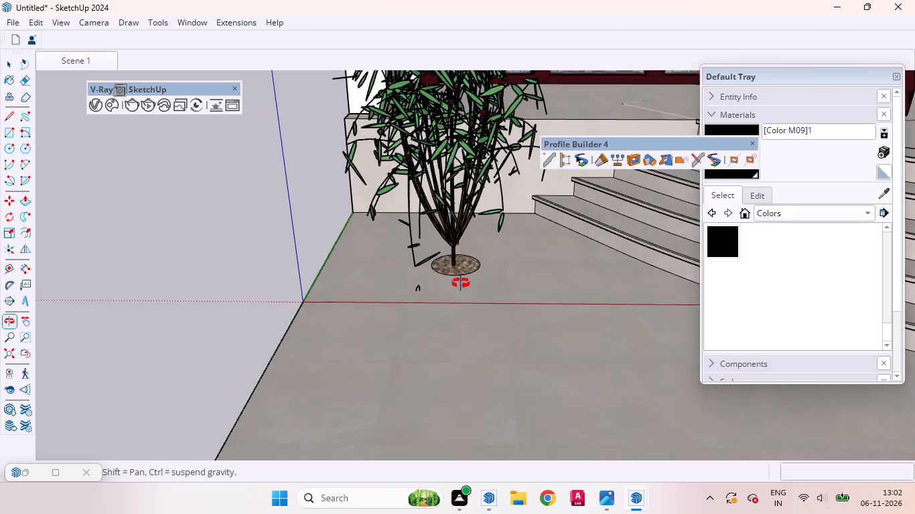
middle_drag(461, 283, 492, 230)
scroll(490, 205, up, 13)
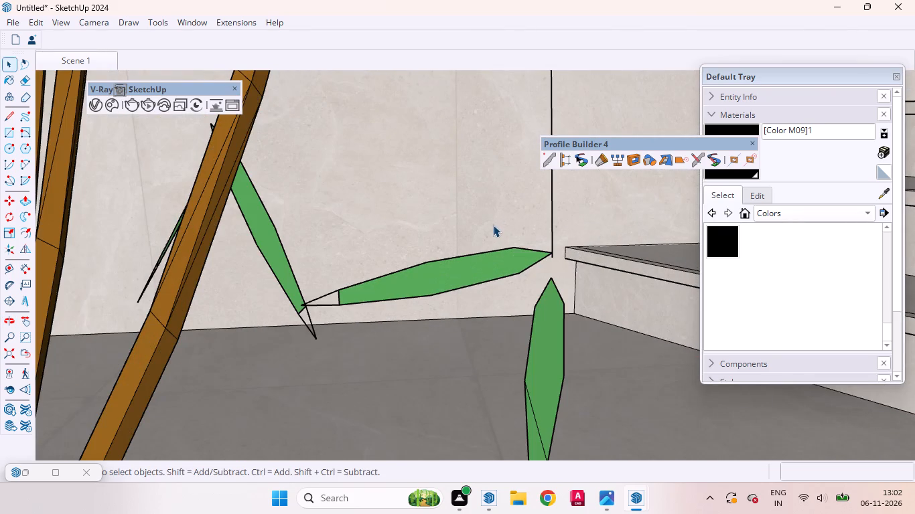
middle_drag(466, 280, 462, 371)
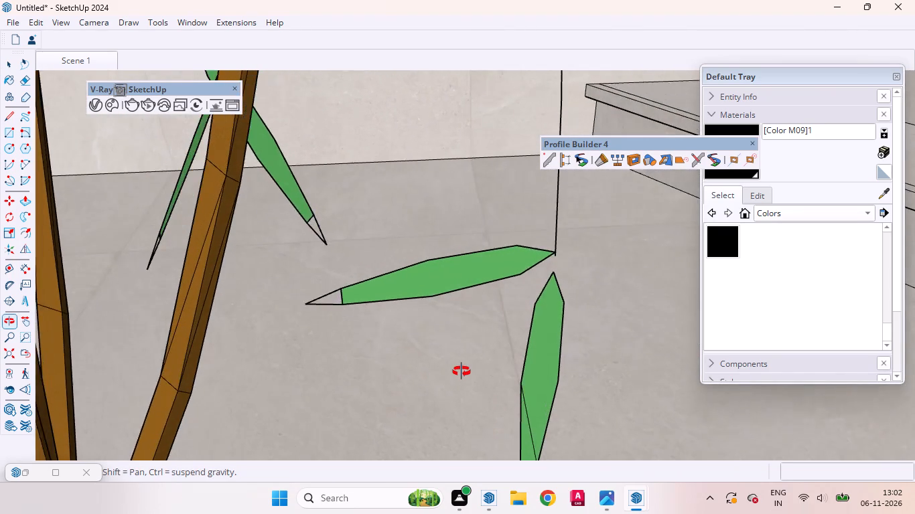
middle_drag(462, 371, 461, 367)
scroll(350, 329, up, 5)
scroll(346, 309, down, 9)
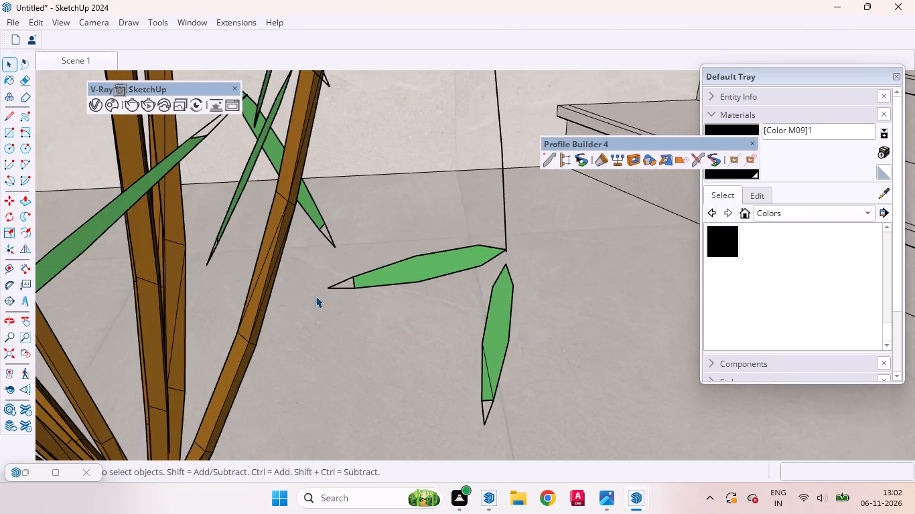
scroll(315, 296, down, 3)
scroll(315, 288, up, 1)
scroll(322, 276, down, 8)
scroll(389, 193, up, 4)
middle_drag(384, 216, 411, 238)
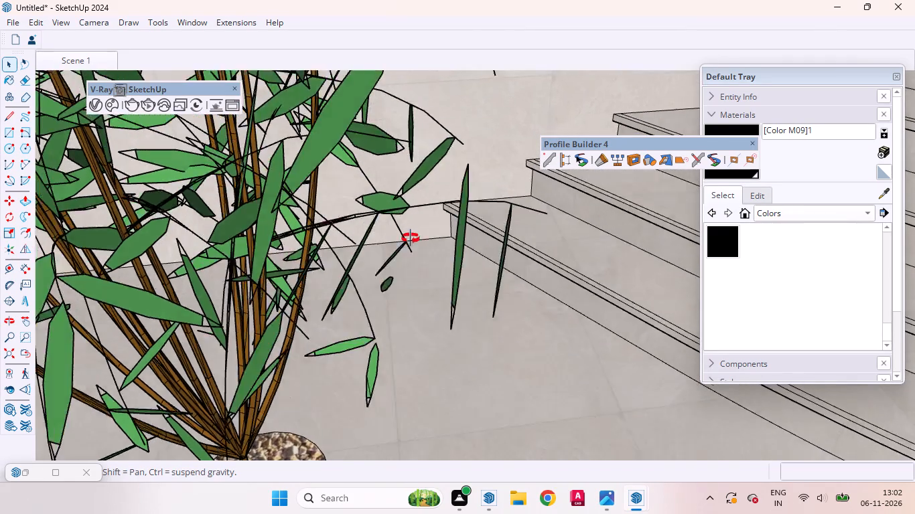
middle_drag(411, 238, 508, 211)
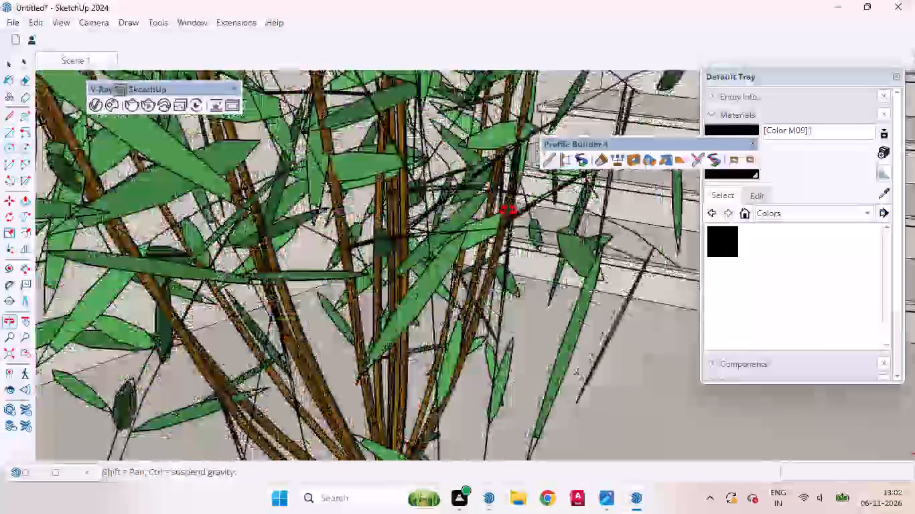
middle_drag(508, 211, 509, 209)
Open the plant's nested groups down to a single leaf and move the edge near its tip about 1 9/16" outward along the leaf.
scroll(371, 325, up, 3)
scroll(364, 315, down, 3)
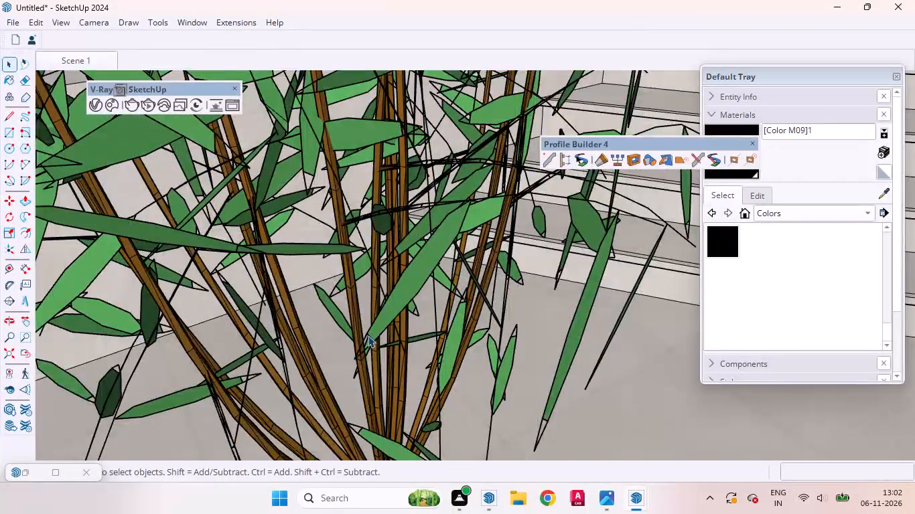
scroll(368, 338, up, 6)
click(373, 329)
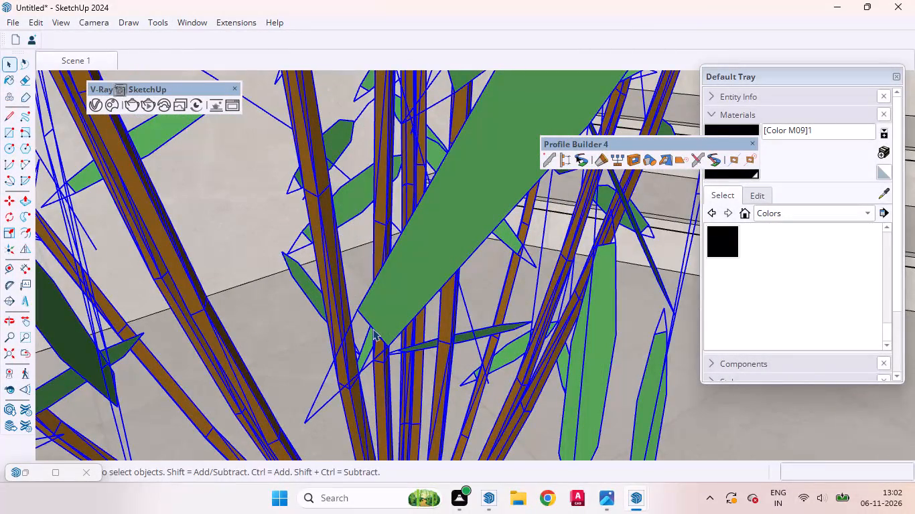
double_click(372, 329)
click(370, 327)
click(370, 327)
click(371, 324)
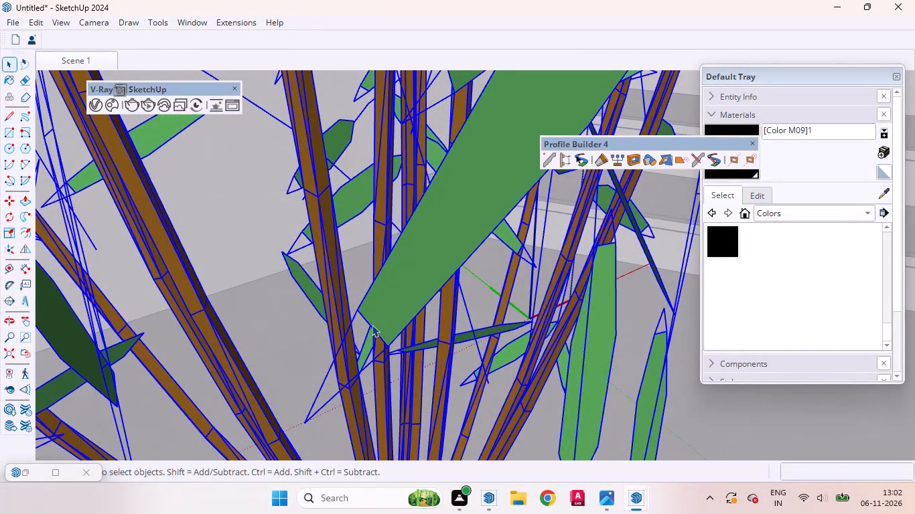
click(370, 327)
click(370, 327)
click(369, 325)
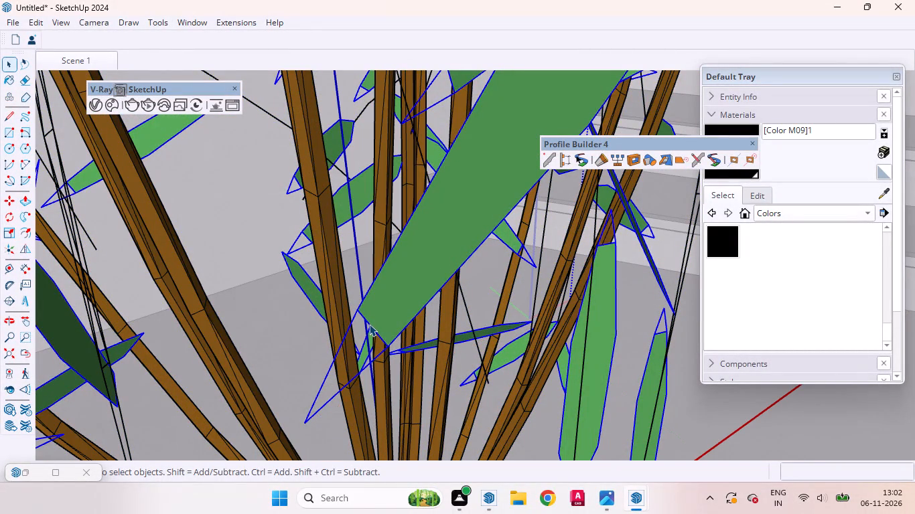
triple_click(369, 324)
click(369, 325)
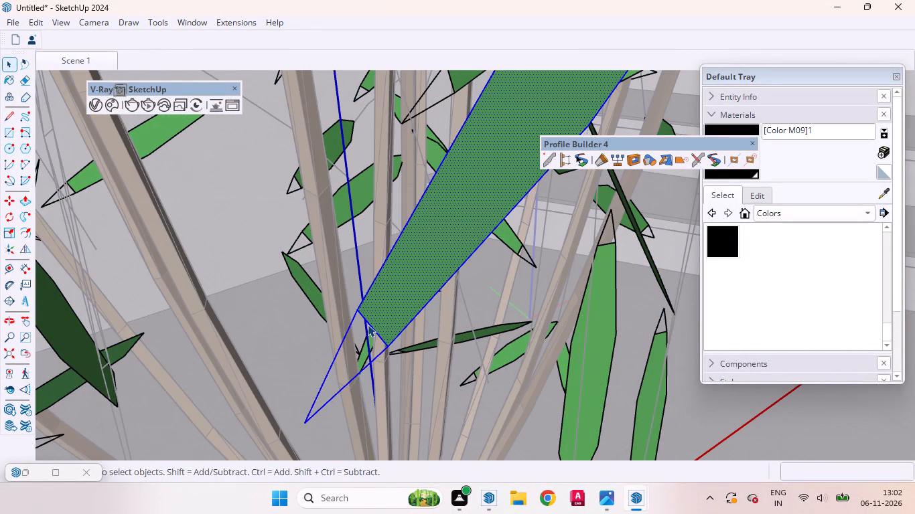
click(368, 325)
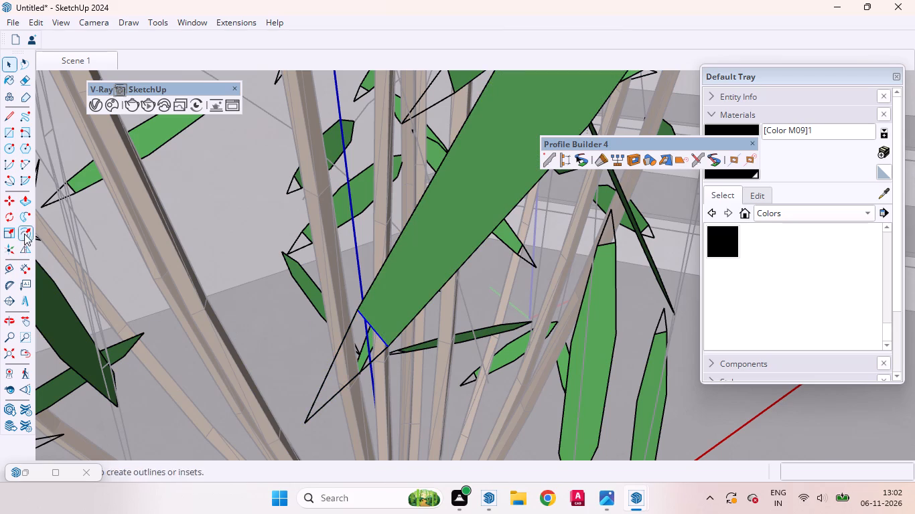
click(13, 201)
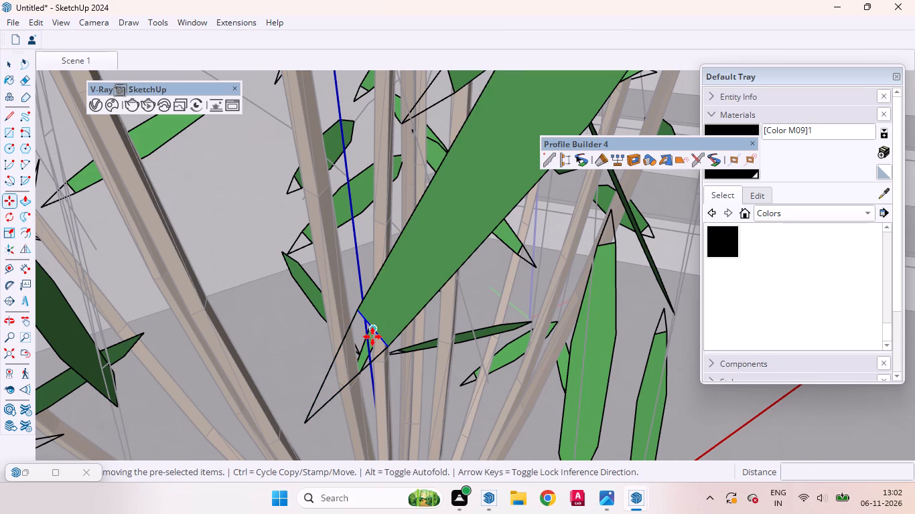
click(372, 334)
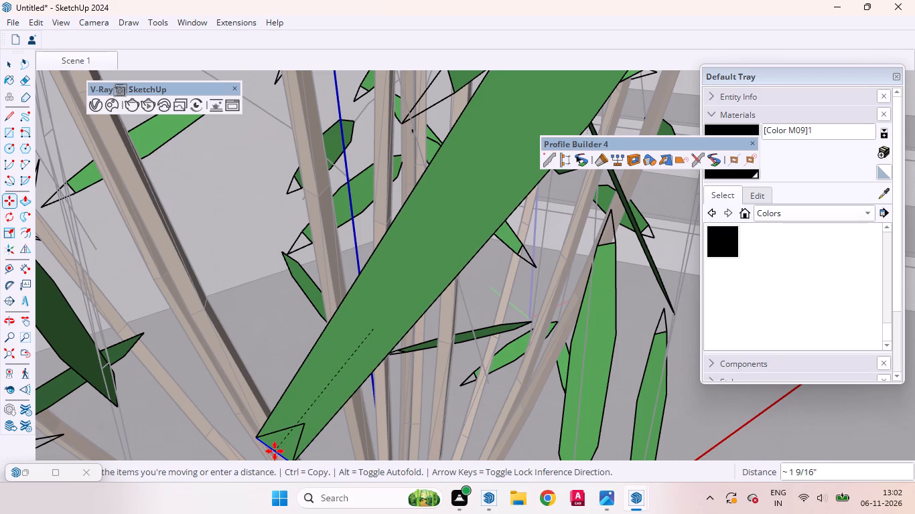
click(275, 451)
Exit editing of the plant's nested groups back to the whole house model.
scroll(291, 283, down, 6)
middle_drag(290, 307, 230, 266)
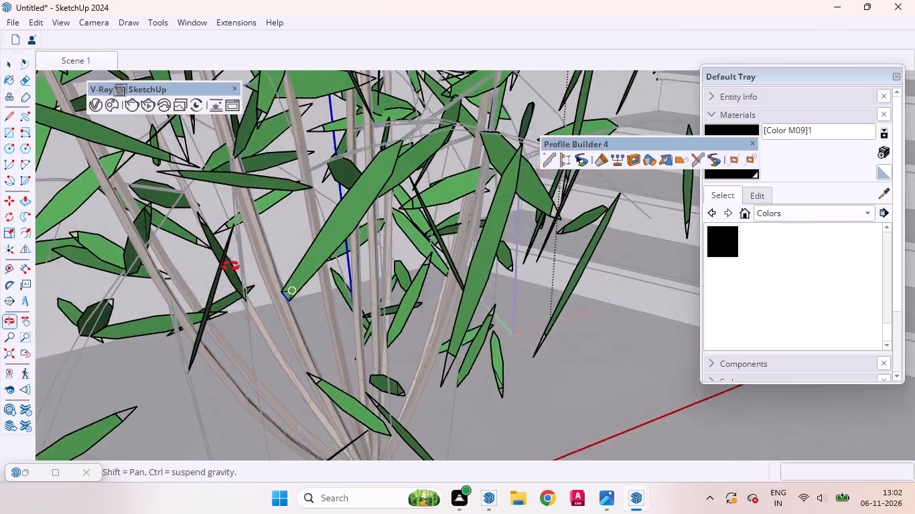
middle_drag(230, 266, 565, 191)
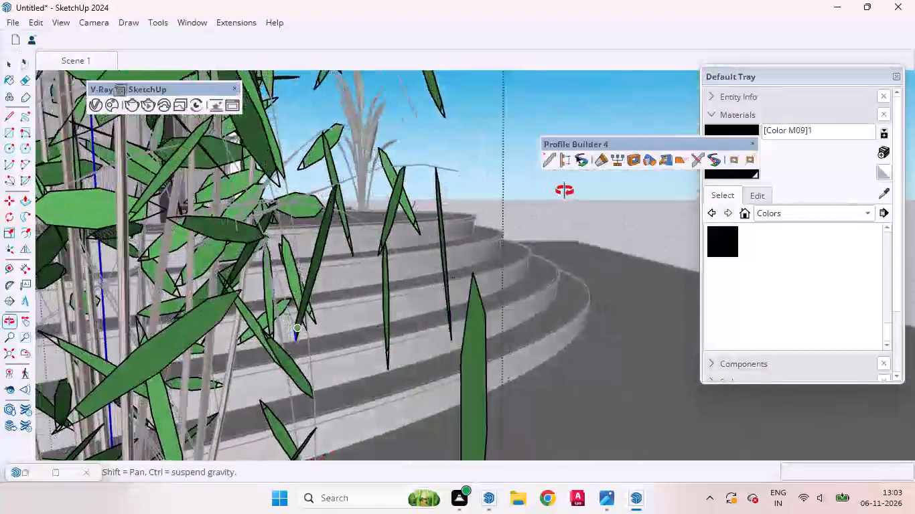
middle_drag(565, 191, 652, 209)
middle_drag(471, 325, 196, 313)
click(7, 60)
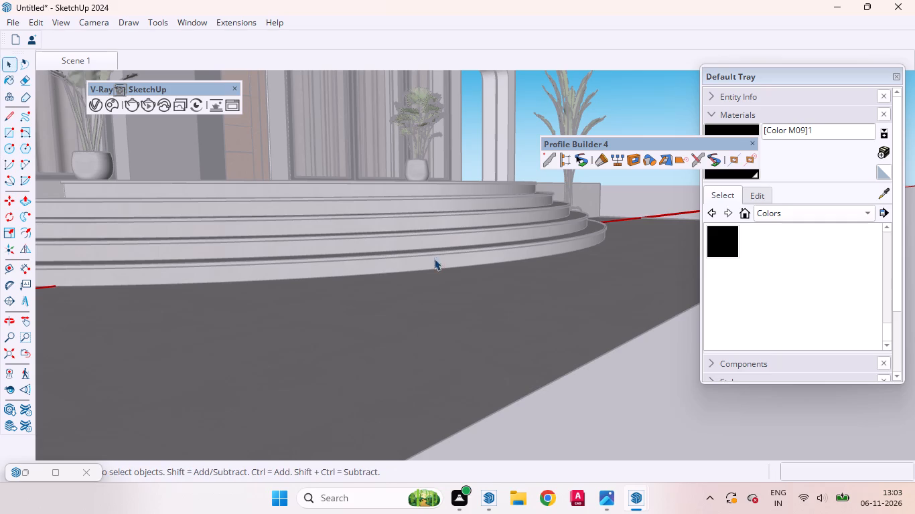
click(630, 409)
triple_click(595, 400)
double_click(595, 399)
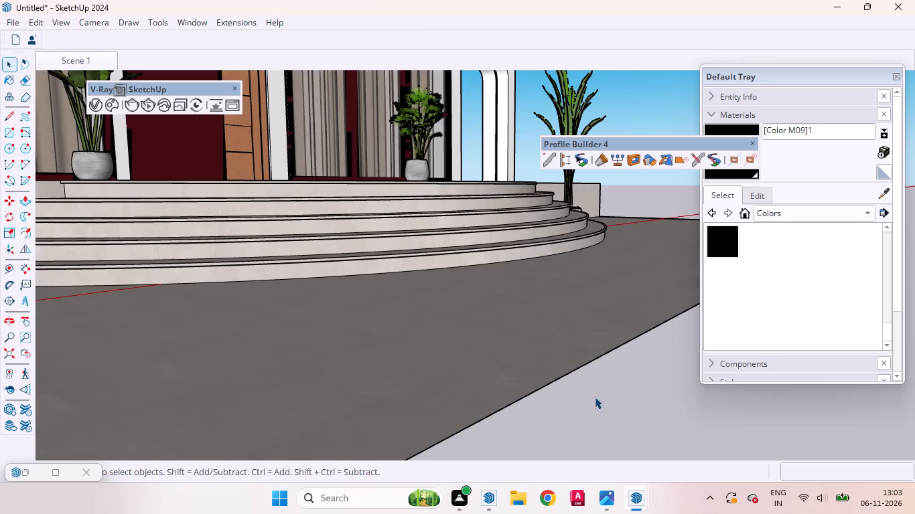
Look over the entrance and balcony, and restore the saved Scene 1 view of the house front.
scroll(387, 333, down, 7)
middle_drag(484, 334, 340, 403)
scroll(325, 399, up, 1)
scroll(325, 398, down, 2)
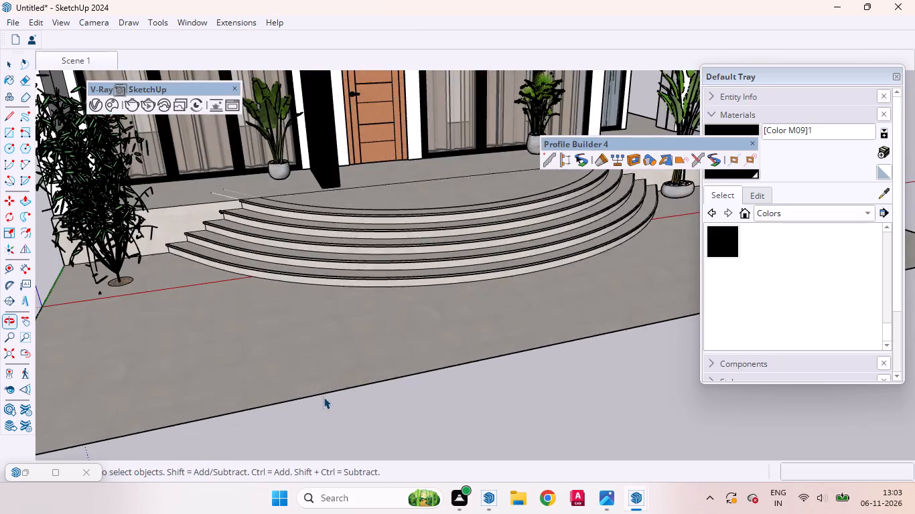
scroll(324, 397, down, 11)
middle_drag(411, 305, 299, 233)
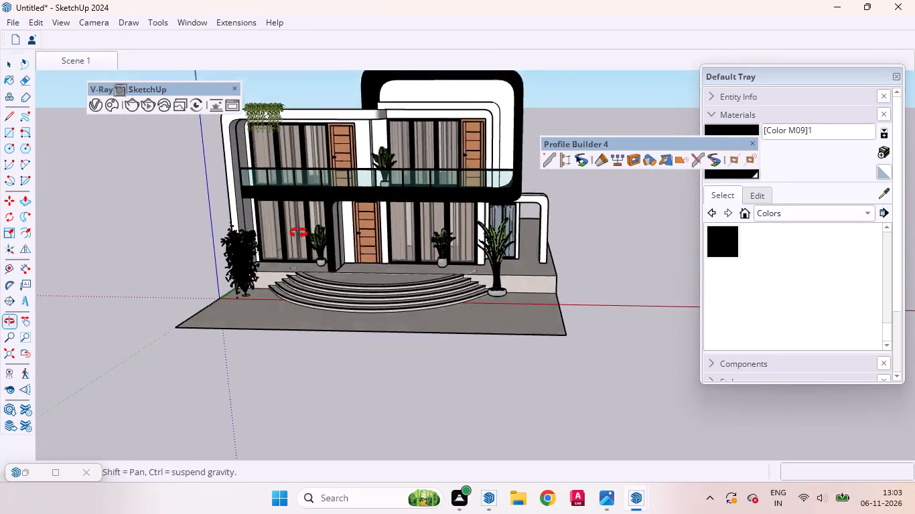
middle_drag(299, 233, 296, 150)
scroll(287, 205, up, 20)
scroll(287, 205, up, 3)
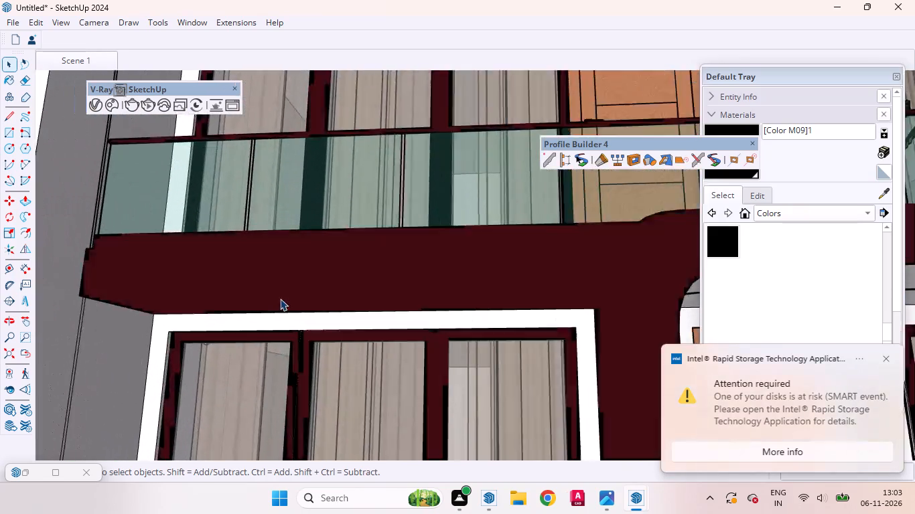
scroll(280, 298, up, 2)
scroll(318, 327, down, 8)
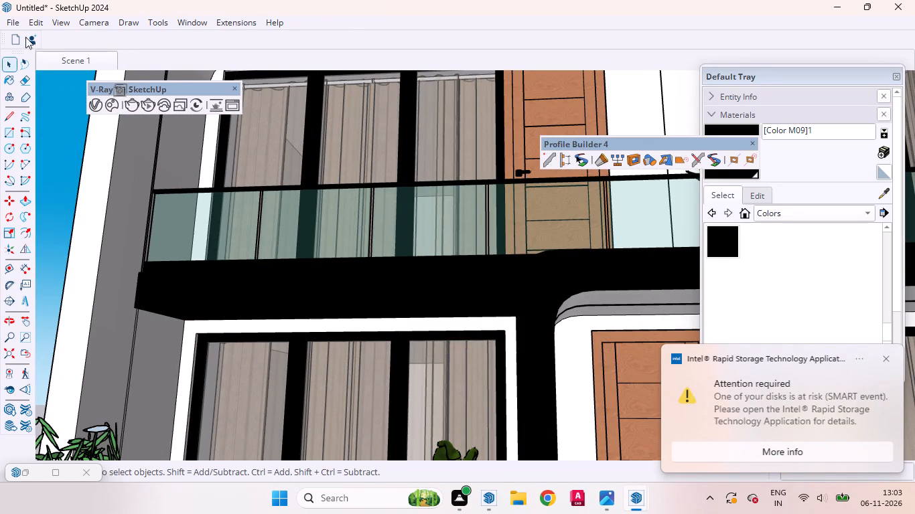
click(75, 60)
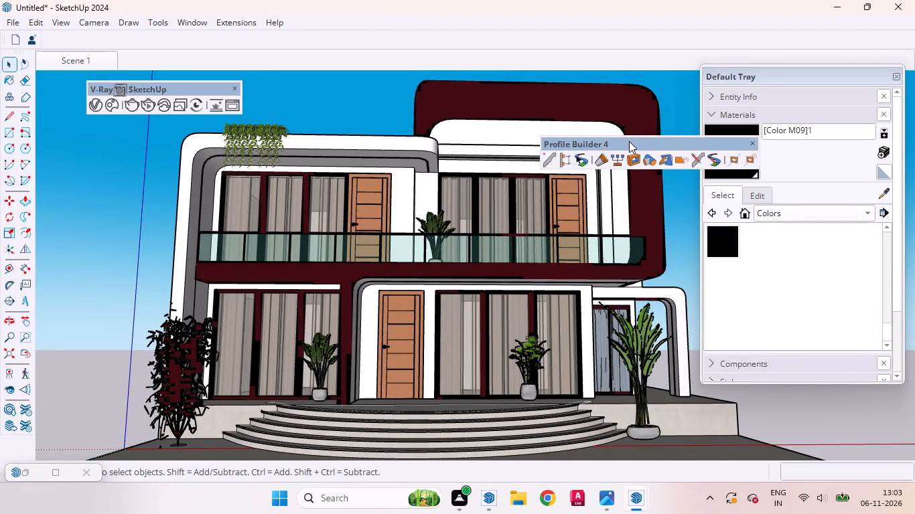
Reposition the floating Profile Builder 4 tools slightly higher, clear of the current material preview.
drag(631, 141, 640, 122)
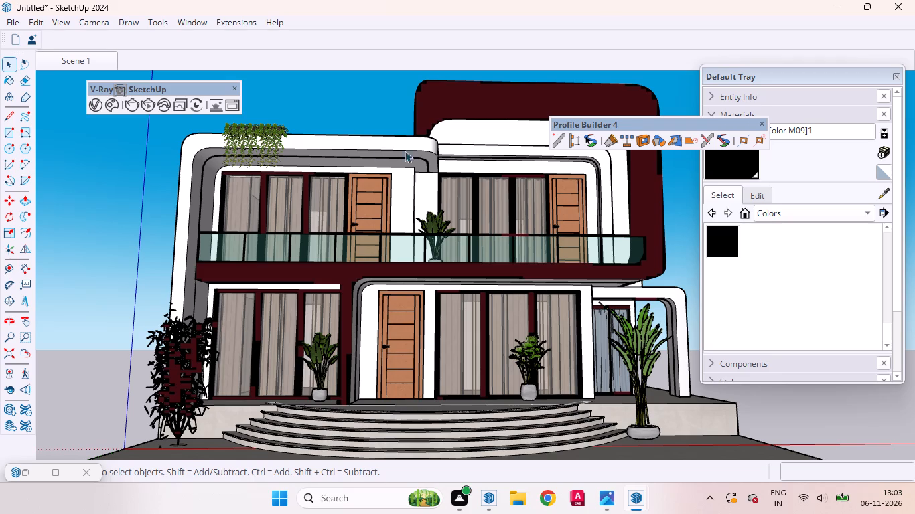
Bring up the scene's lights in the V-Ray Asset Editor and set the intensity of Mesh Light to 400.
click(92, 104)
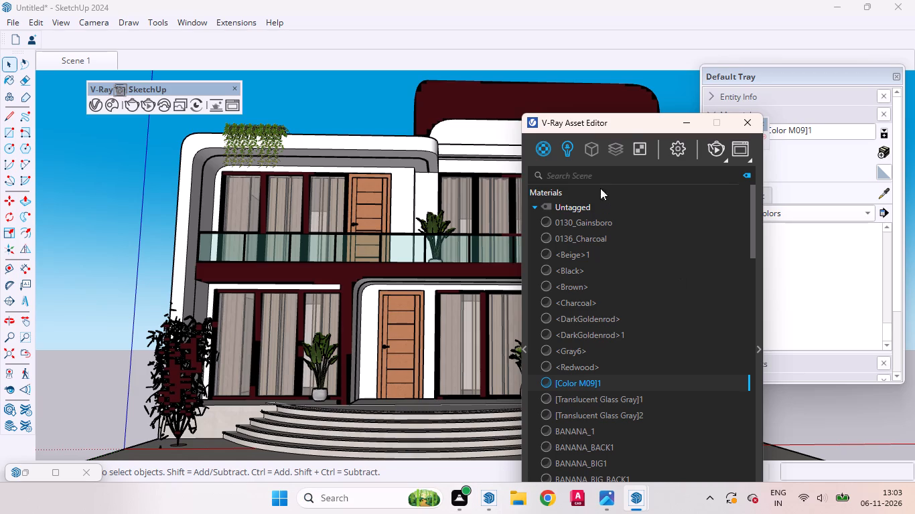
drag(621, 125, 542, 78)
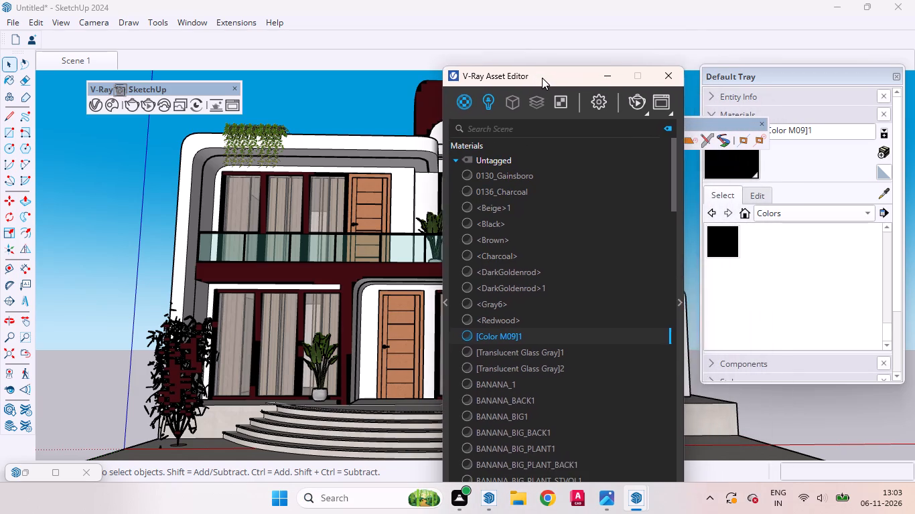
drag(542, 78, 514, 56)
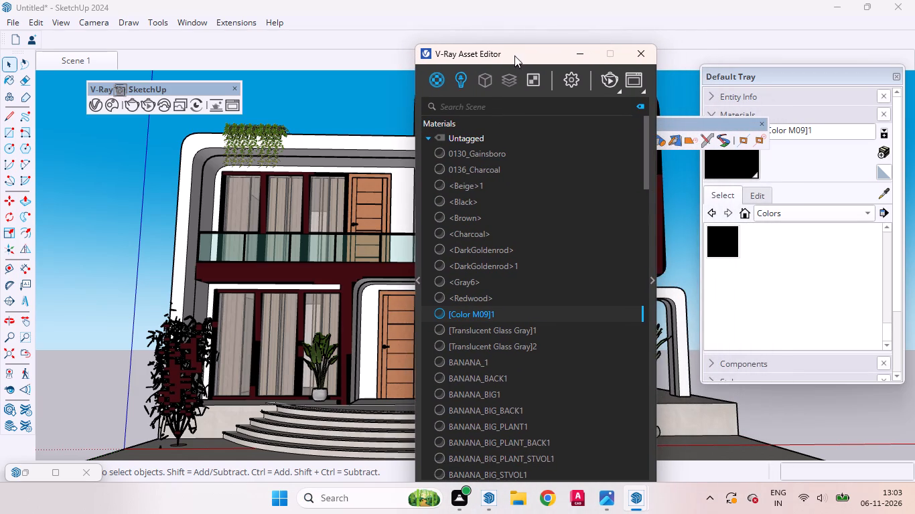
click(466, 81)
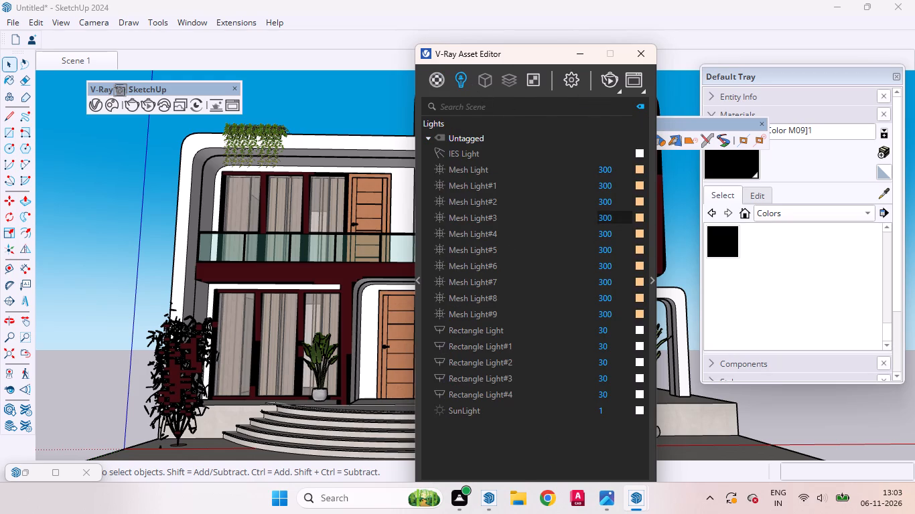
click(602, 171)
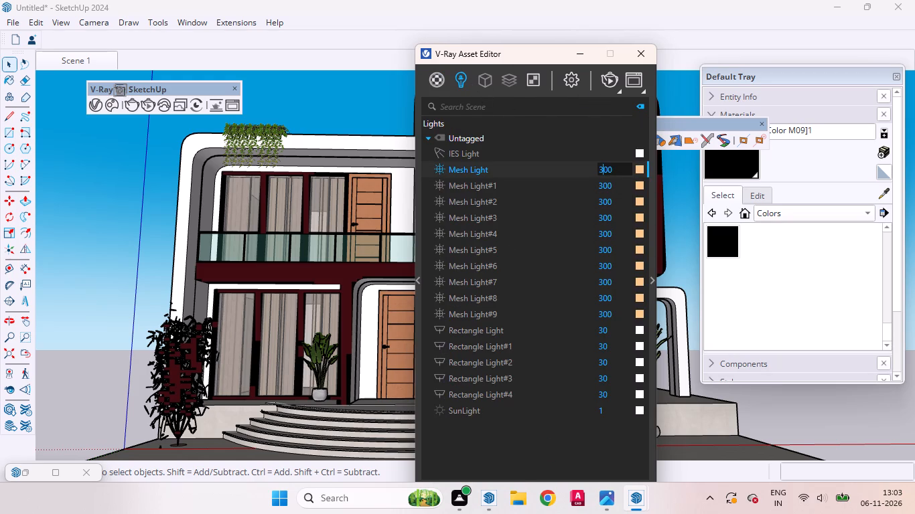
key(BackSpace)
key(4)
key(0)
key(BackSpace)
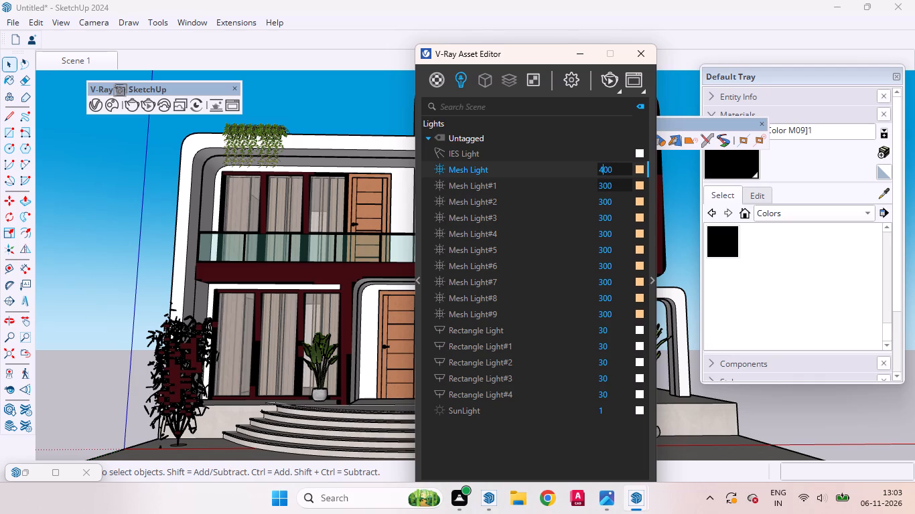
Set the intensity of Mesh Light#1, Mesh Light#2 and Mesh Light#3 to 400 each.
click(601, 186)
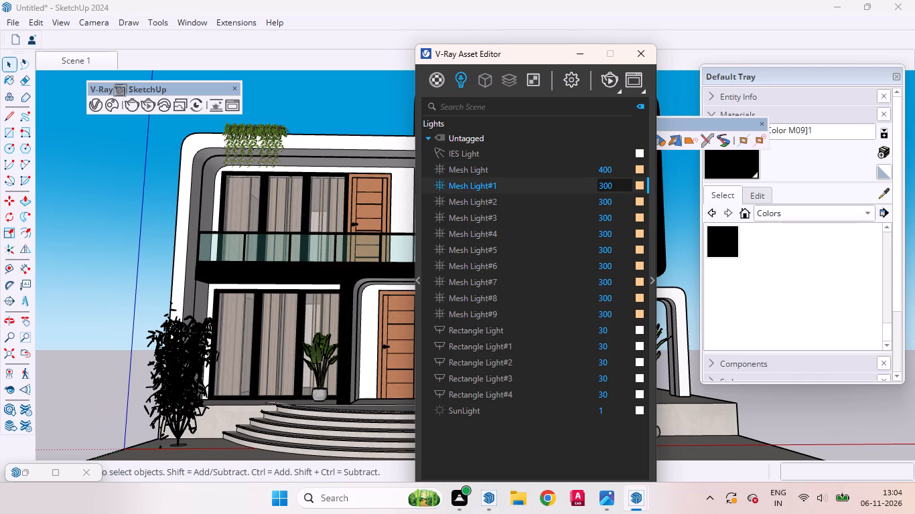
click(603, 185)
key(BackSpace)
key(4)
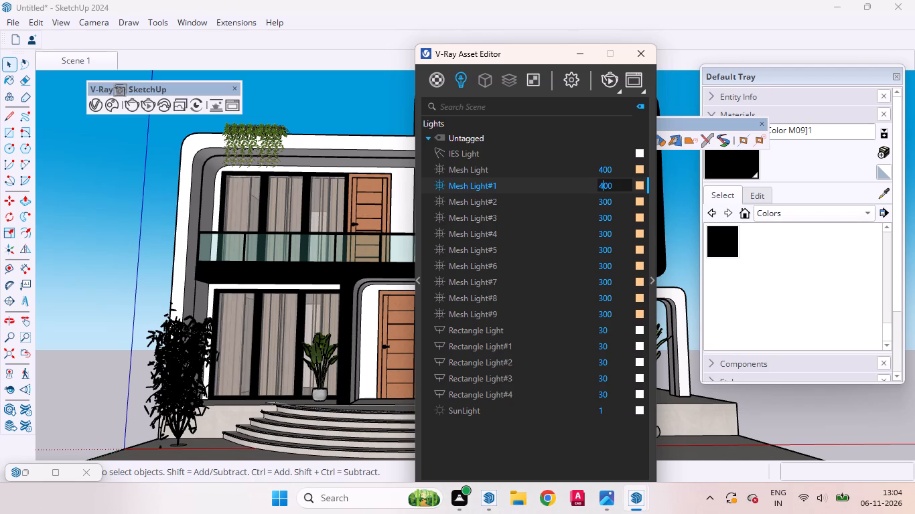
click(606, 201)
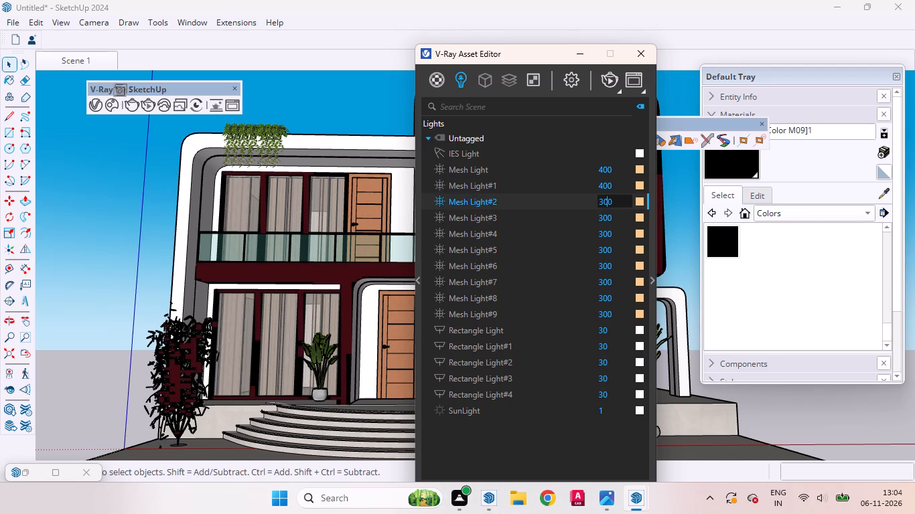
click(604, 200)
key(BackSpace)
key(4)
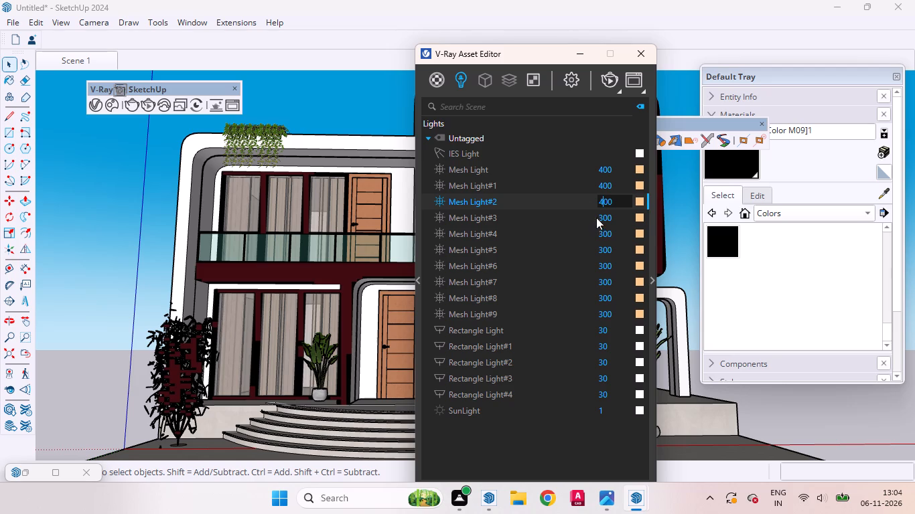
click(603, 214)
key(BackSpace)
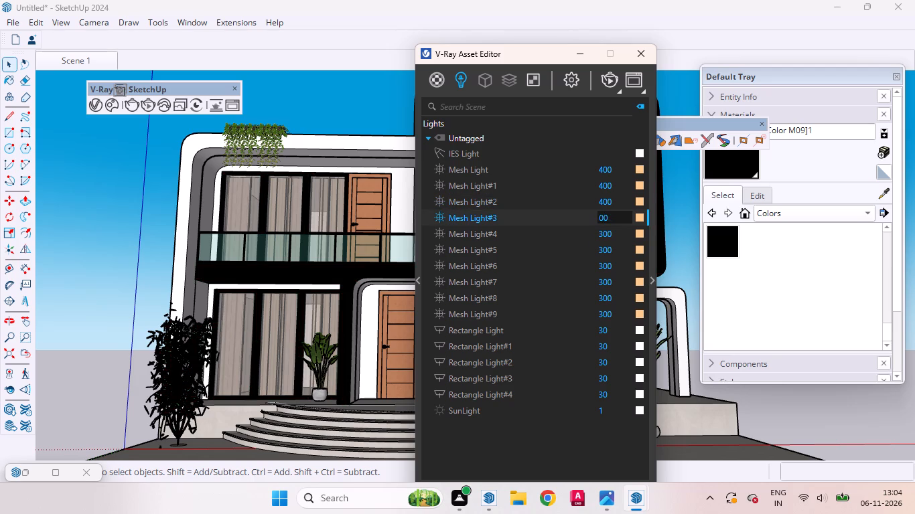
key(4)
key(Down)
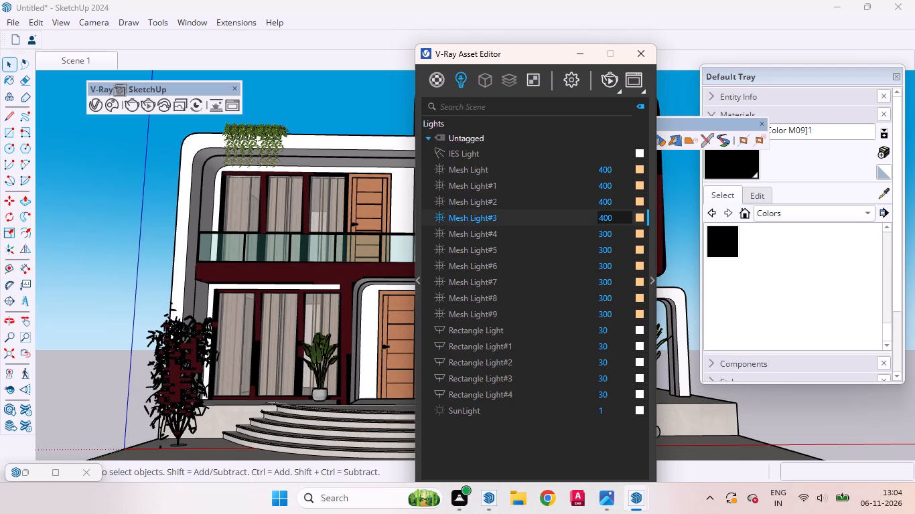
Set the intensity of Mesh Light#4, Mesh Light#5 and Mesh Light#6 to 400 each.
click(603, 229)
key(Down)
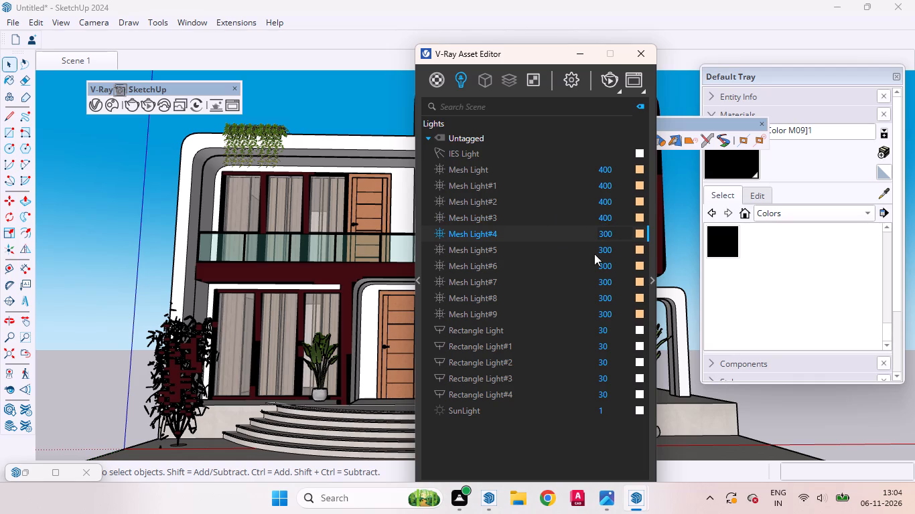
click(603, 235)
key(BackSpace)
key(4)
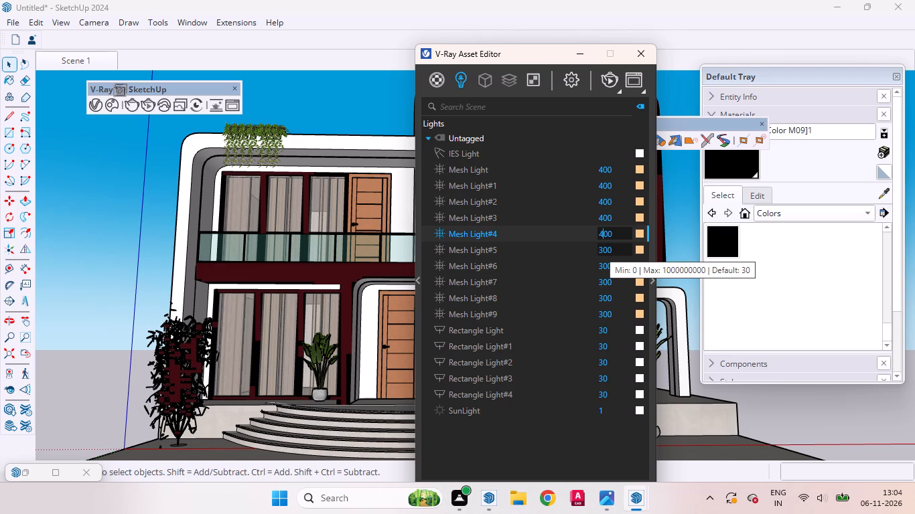
click(603, 252)
key(BackSpace)
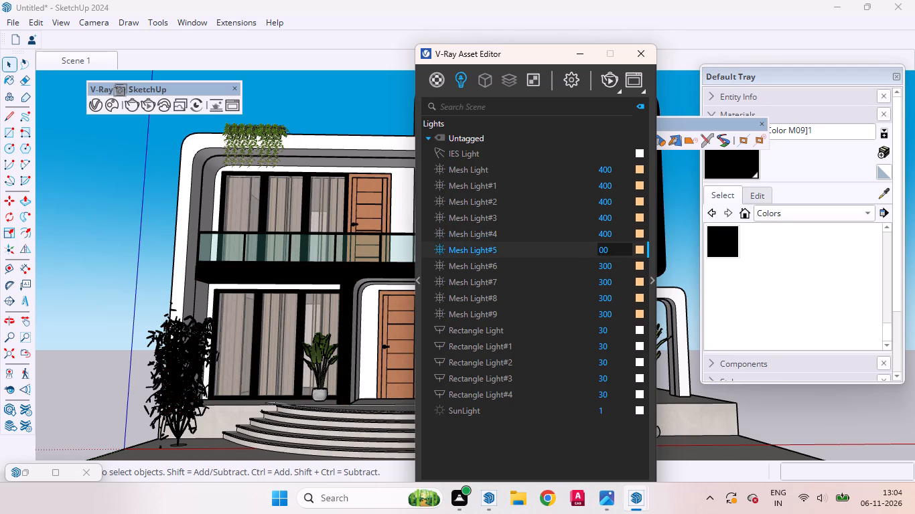
key(4)
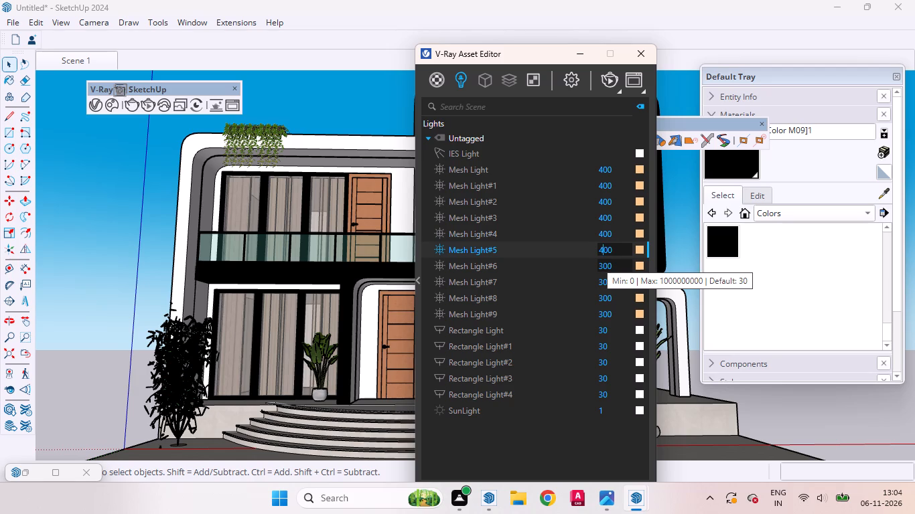
double_click(602, 264)
key(BackSpace)
key(4)
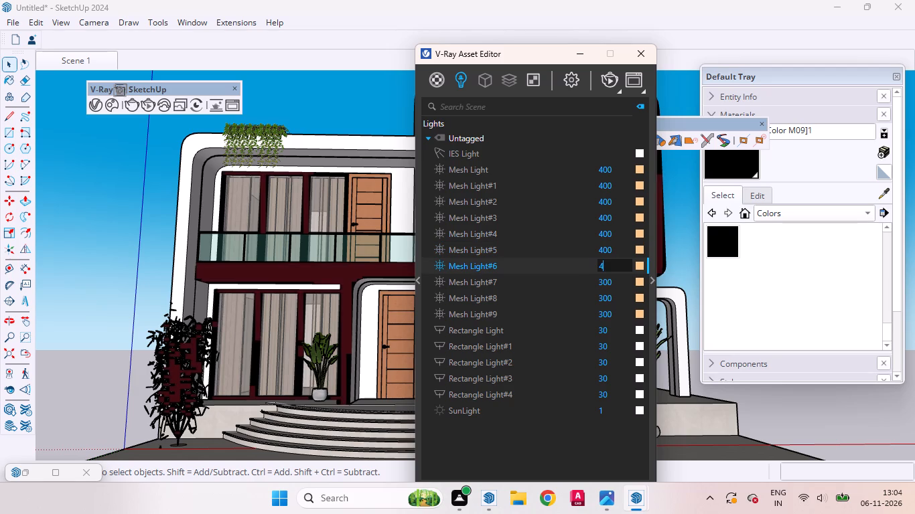
text(00)
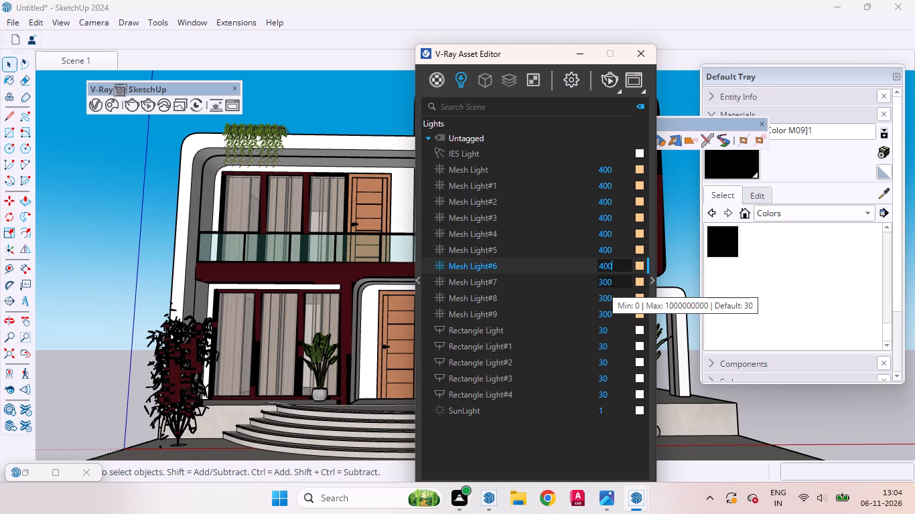
Set the intensity of Mesh Light#7, Mesh Light#8 and Mesh Light#9 to 400 each.
click(604, 283)
key(BackSpace)
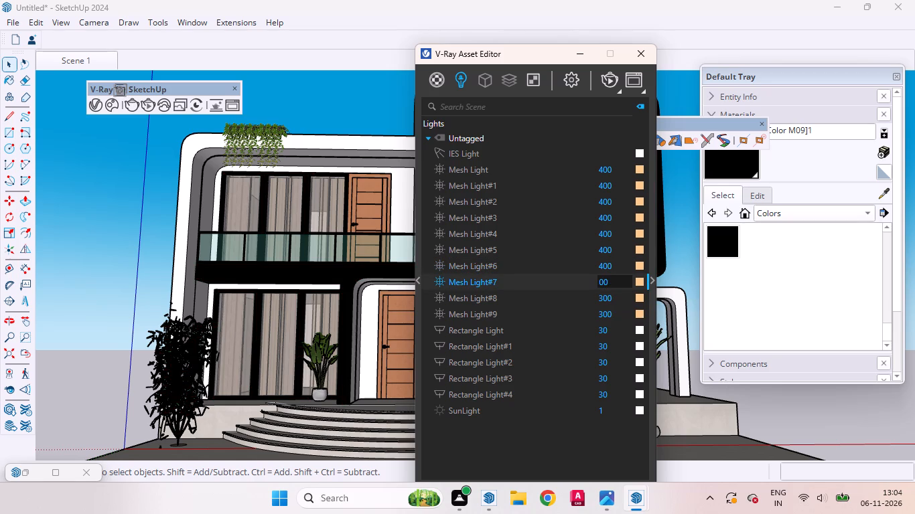
key(4)
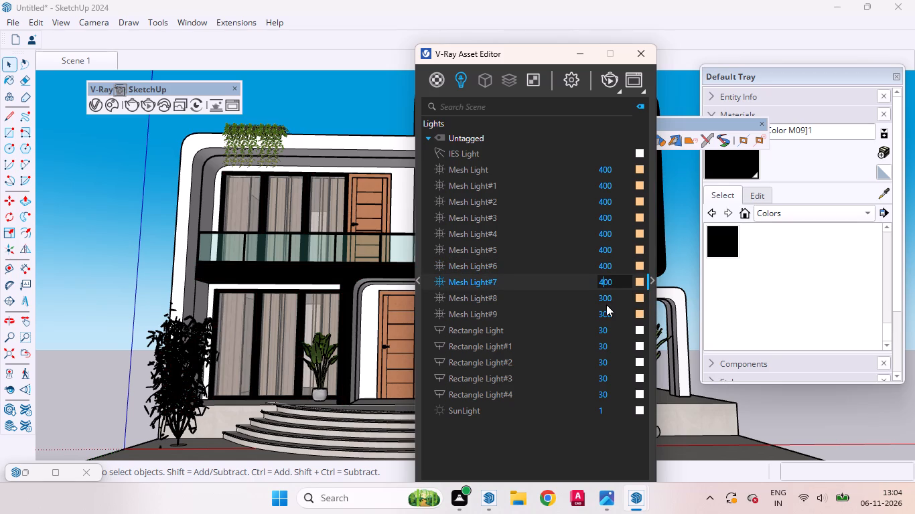
click(604, 299)
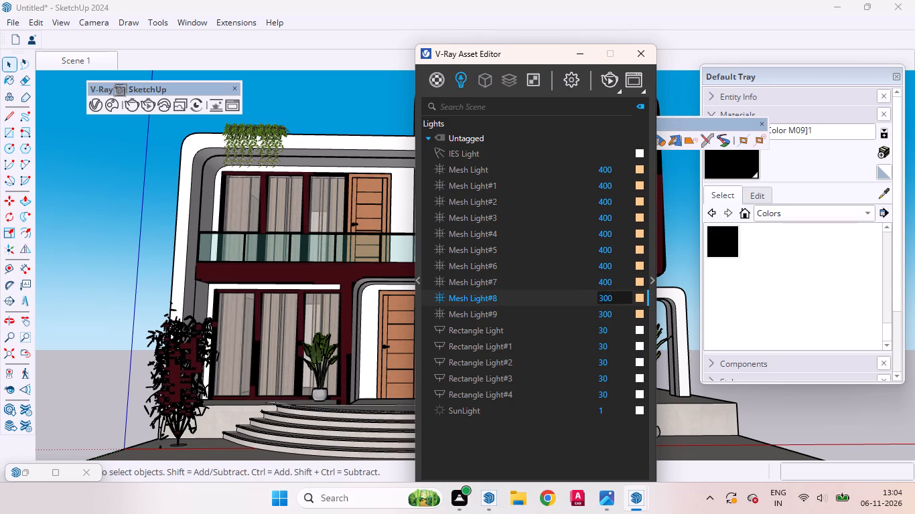
key(BackSpace)
key(4)
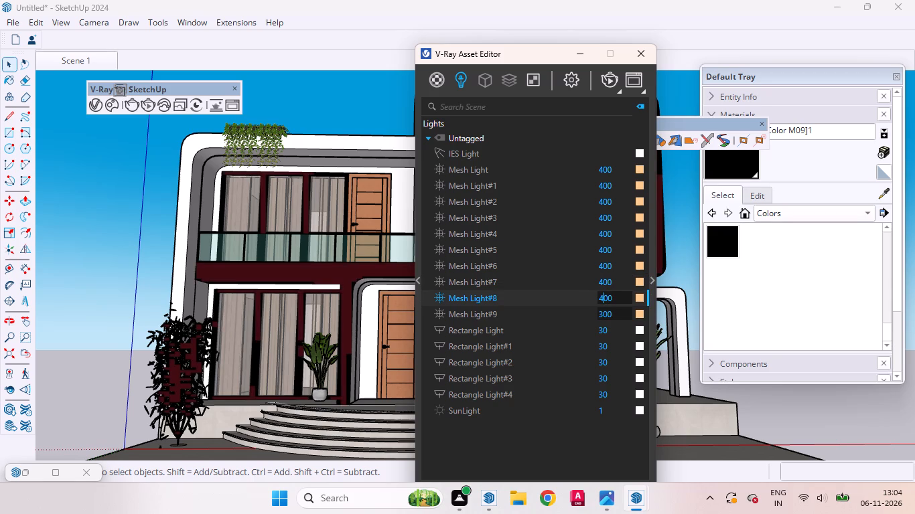
click(602, 313)
key(BackSpace)
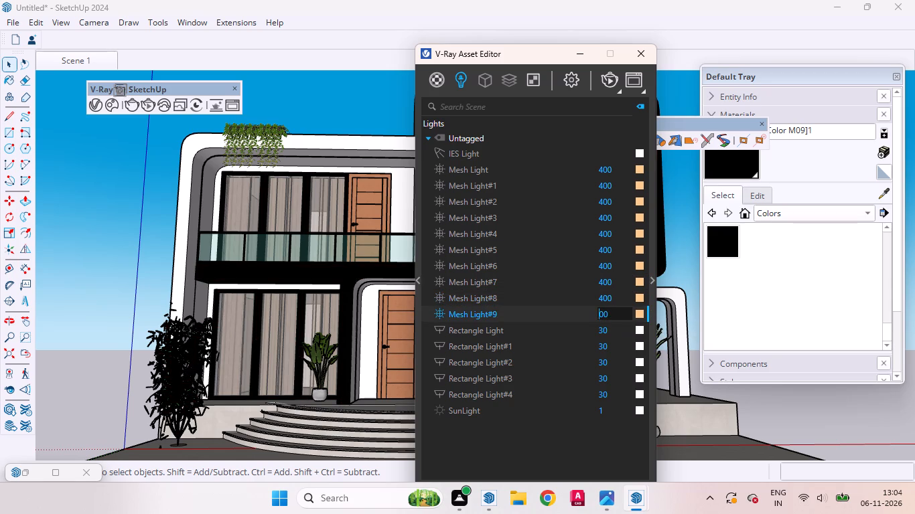
key(4)
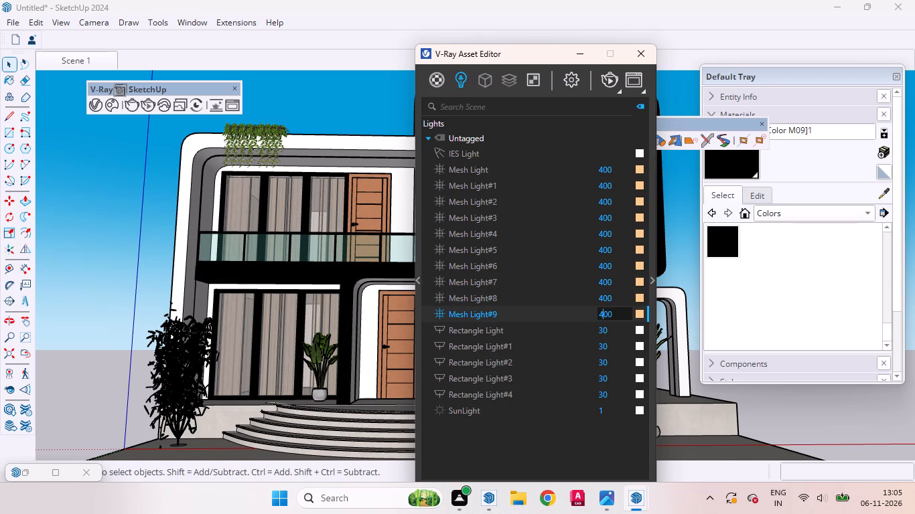
Set the intensity of Rectangle Light, Rectangle Light#1 and Rectangle Light#2 to 70 each.
click(602, 333)
key(BackSpace)
key(7)
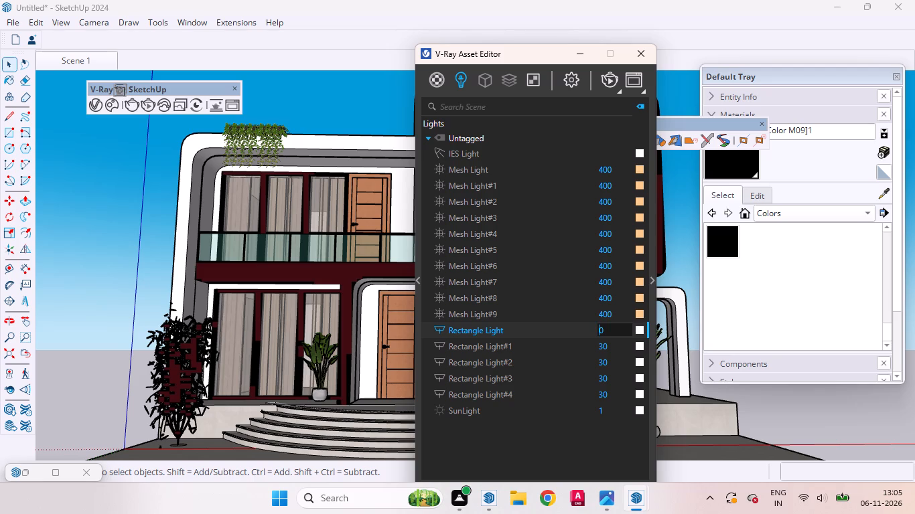
click(601, 345)
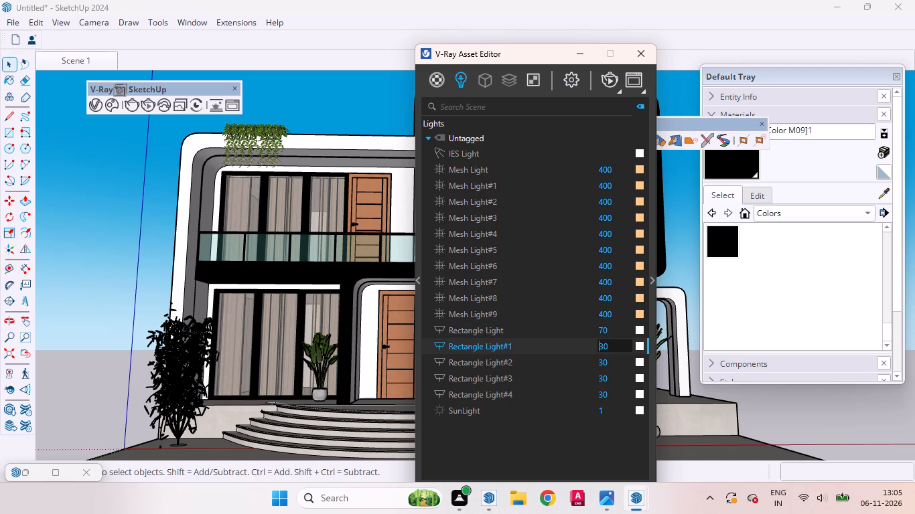
click(606, 344)
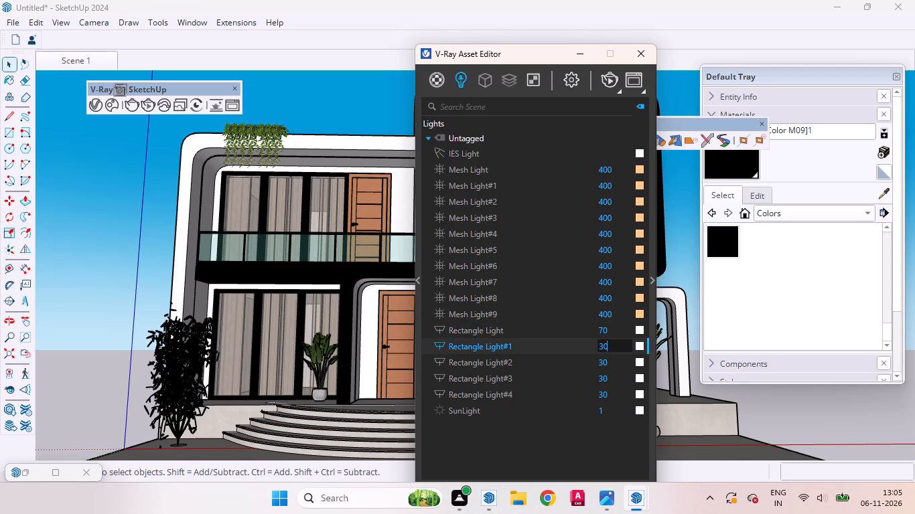
click(602, 346)
key(BackSpace)
key(7)
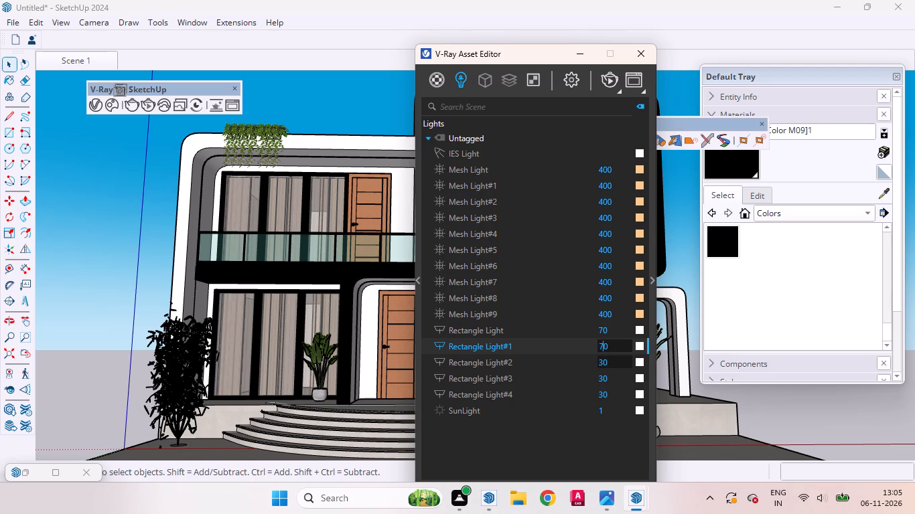
click(606, 363)
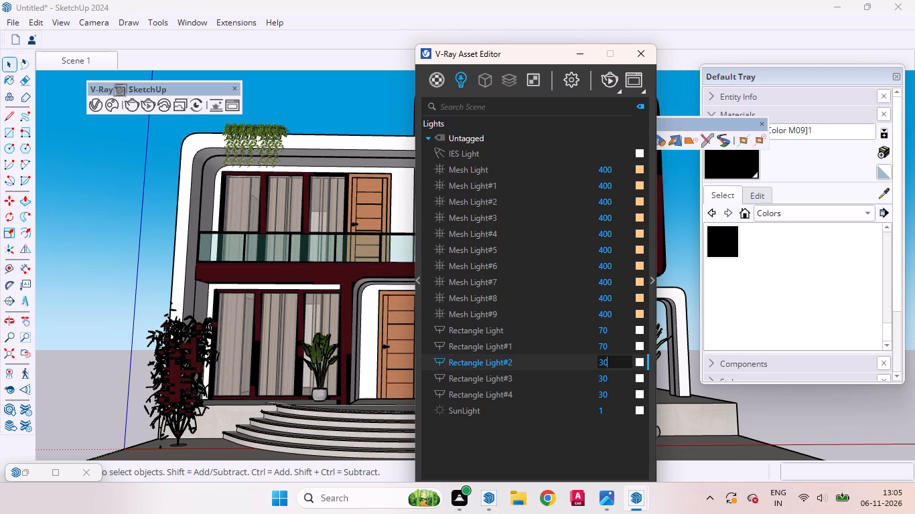
click(602, 361)
key(BackSpace)
key(7)
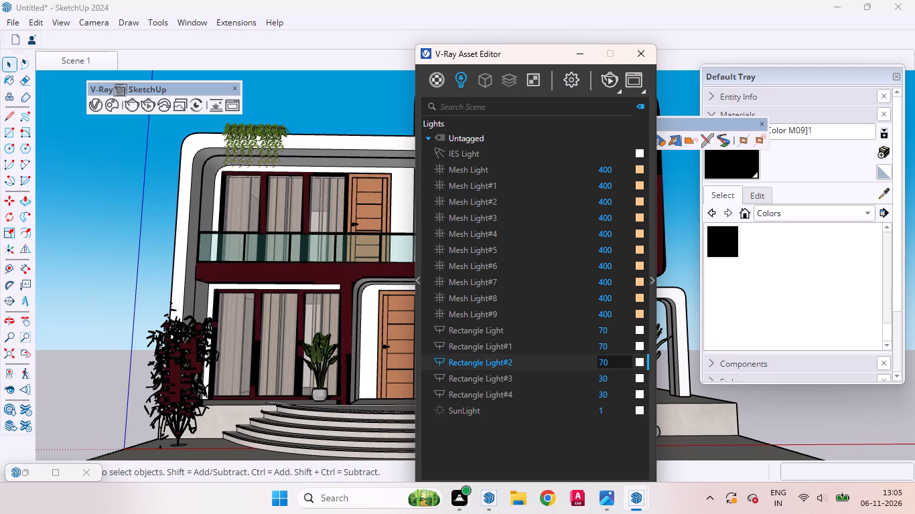
Set the intensity of Rectangle Light#3 and Rectangle Light#4 to 70 each.
click(602, 380)
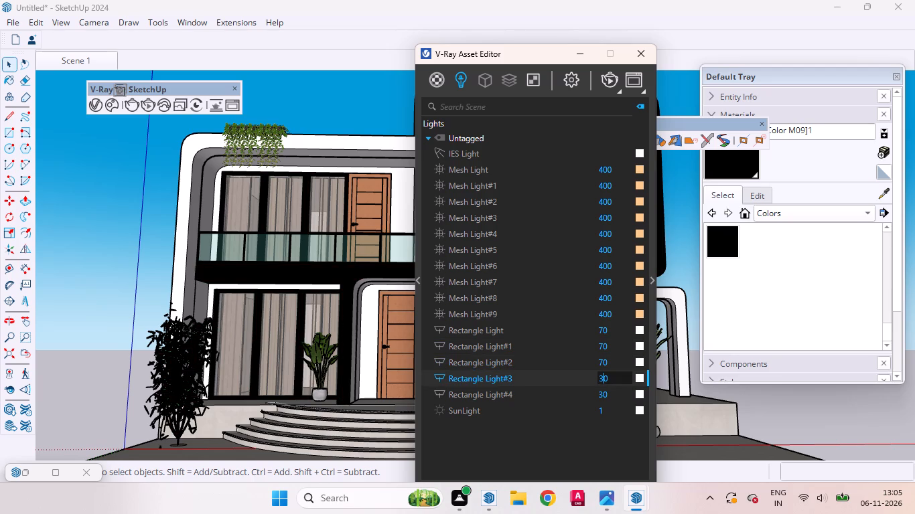
key(BackSpace)
key(7)
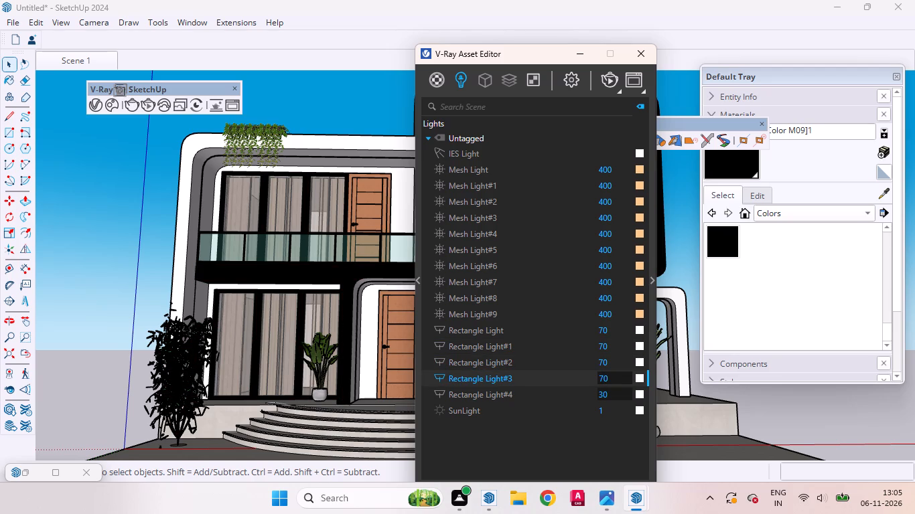
click(602, 394)
key(BackSpace)
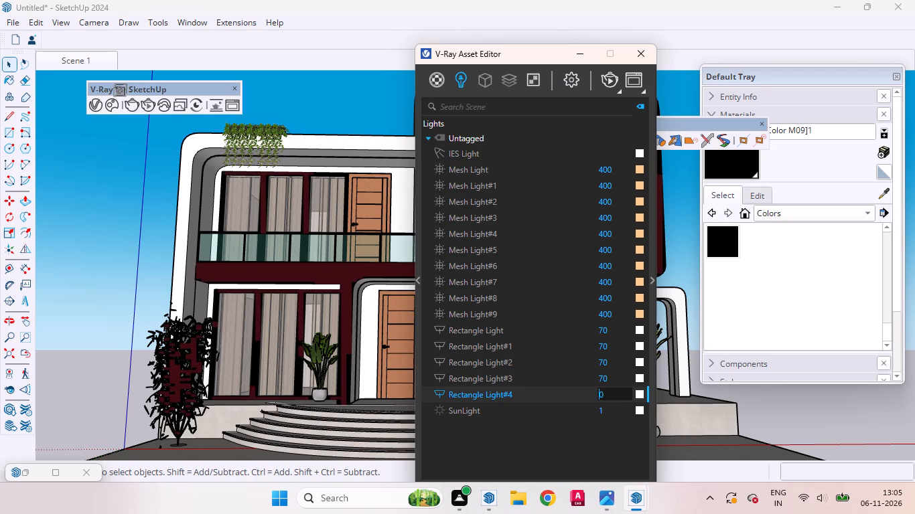
key(7)
Raise the V-Ray render quality to High.
click(565, 82)
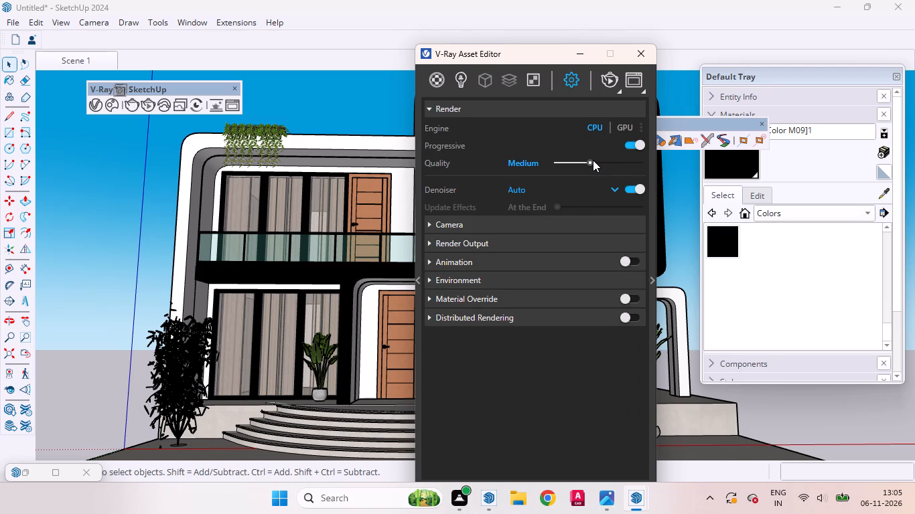
drag(591, 161, 597, 161)
drag(597, 161, 603, 161)
drag(608, 161, 619, 165)
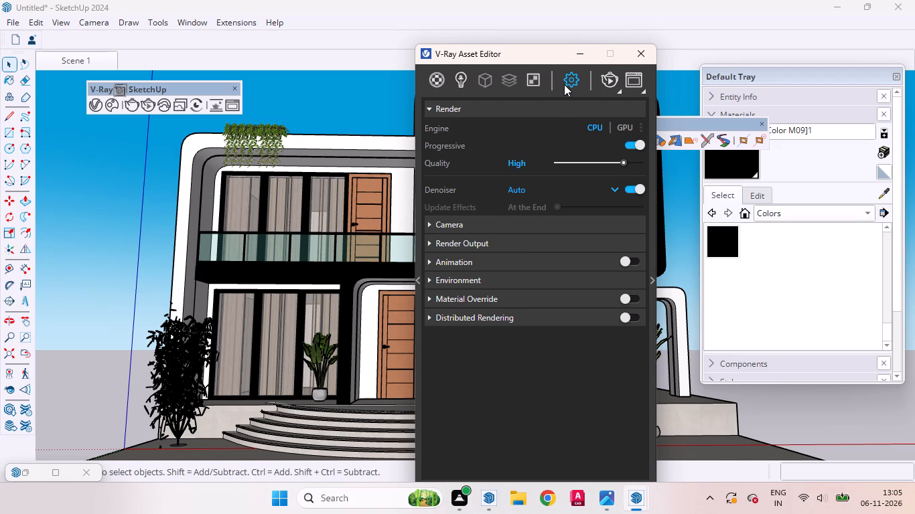
Set the SunLight intensity to 0.2.
click(458, 79)
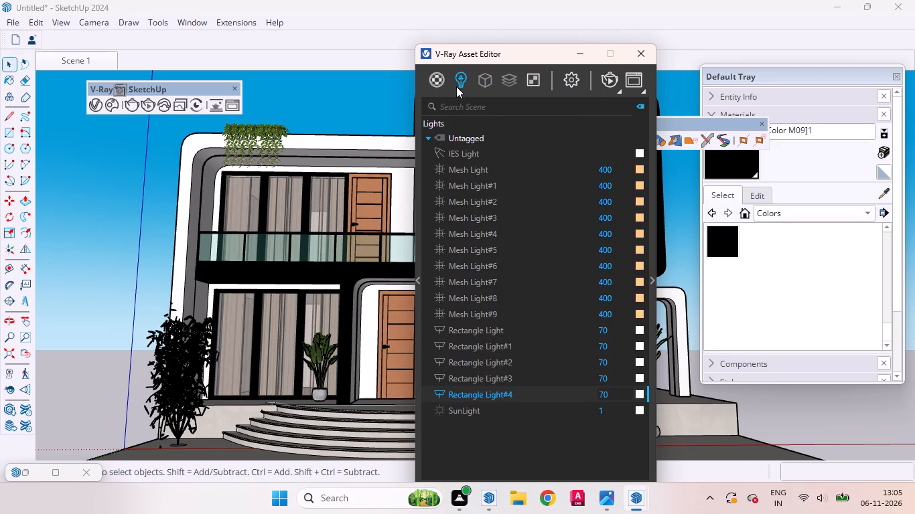
click(441, 408)
click(610, 413)
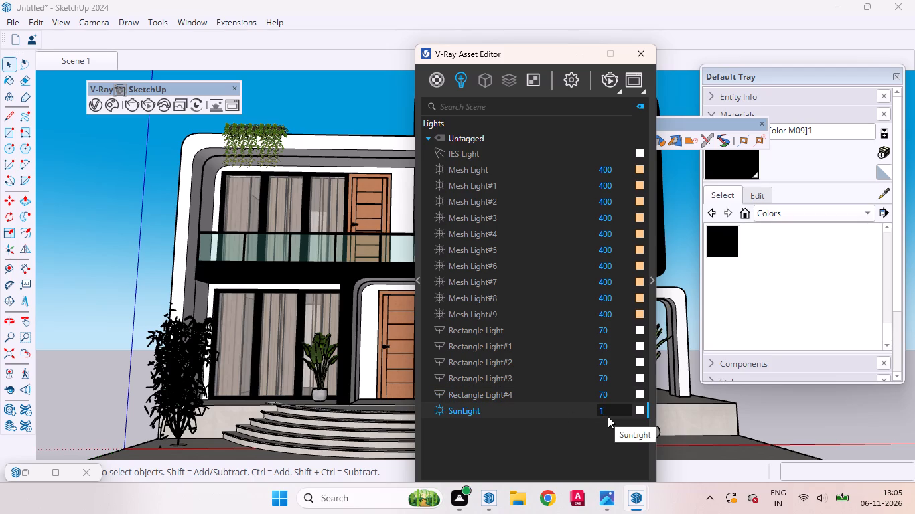
key(BackSpace)
text(0.)
key(2)
Set the render output's aspect ratio to 4:3 - Picture.
click(559, 83)
click(477, 245)
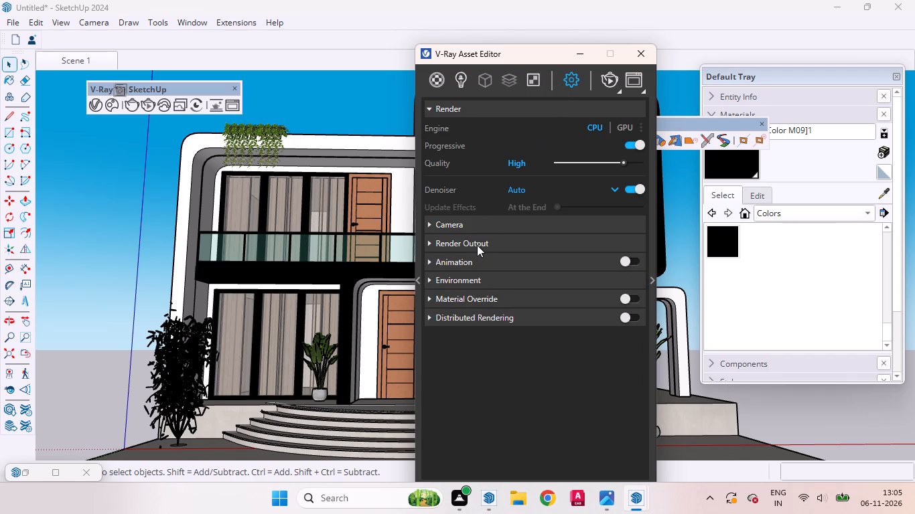
click(636, 294)
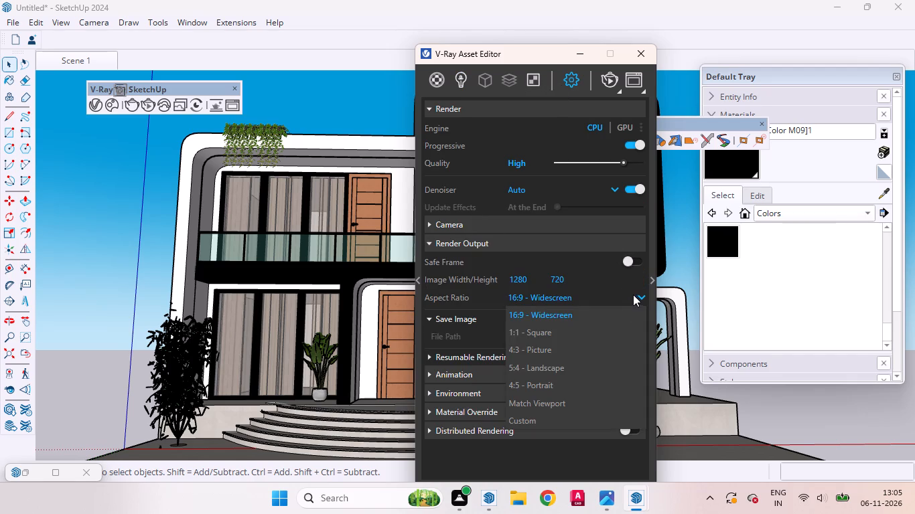
click(548, 344)
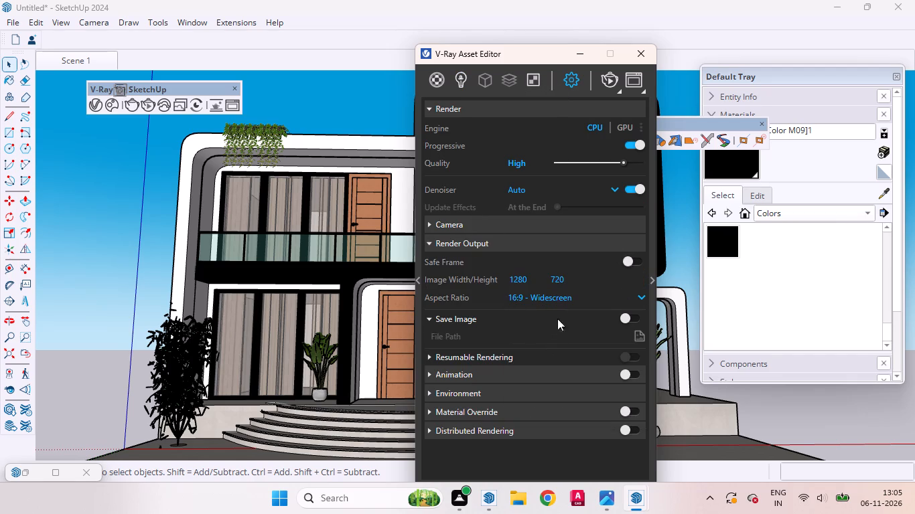
Enable automatic saving of the rendered image as a PNG named elivation8 in the Downloads folder, and close the V-Ray Asset Editor.
click(625, 319)
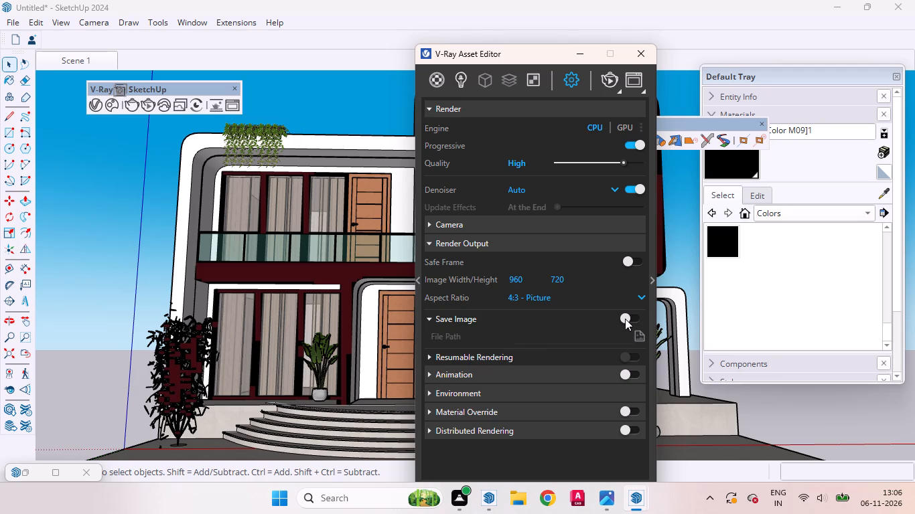
click(638, 336)
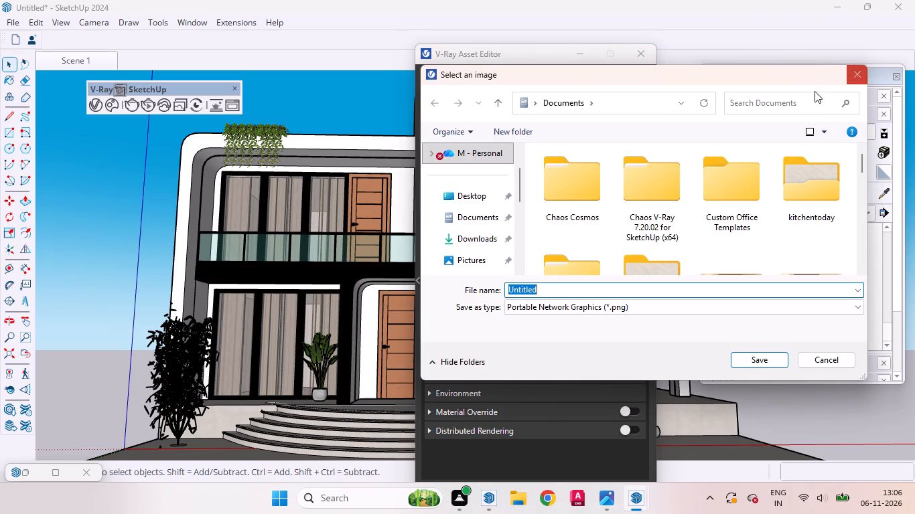
click(470, 211)
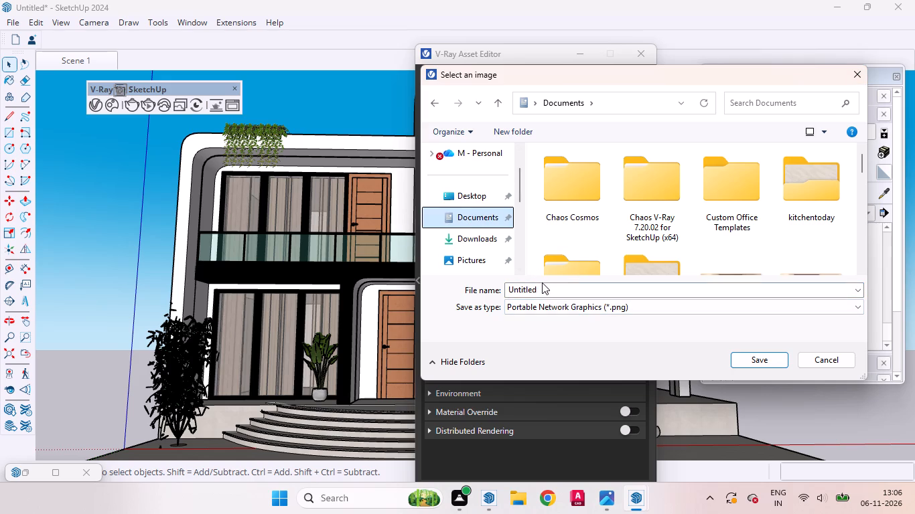
click(490, 242)
drag(545, 287, 490, 282)
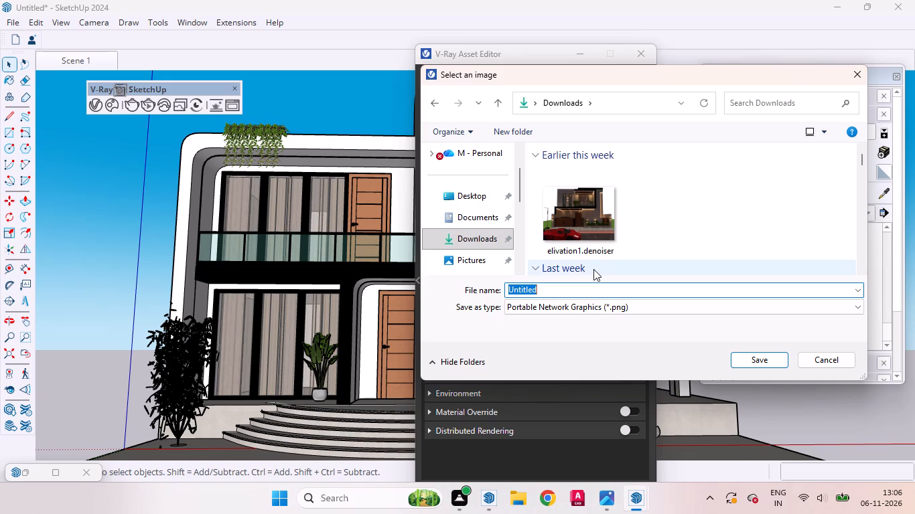
key(BackSpace)
text(elivatiom)
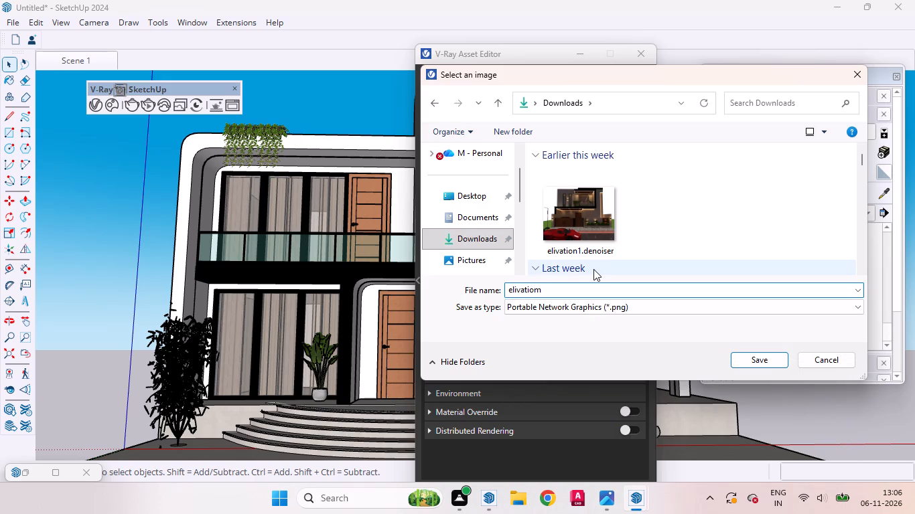
key(BackSpace)
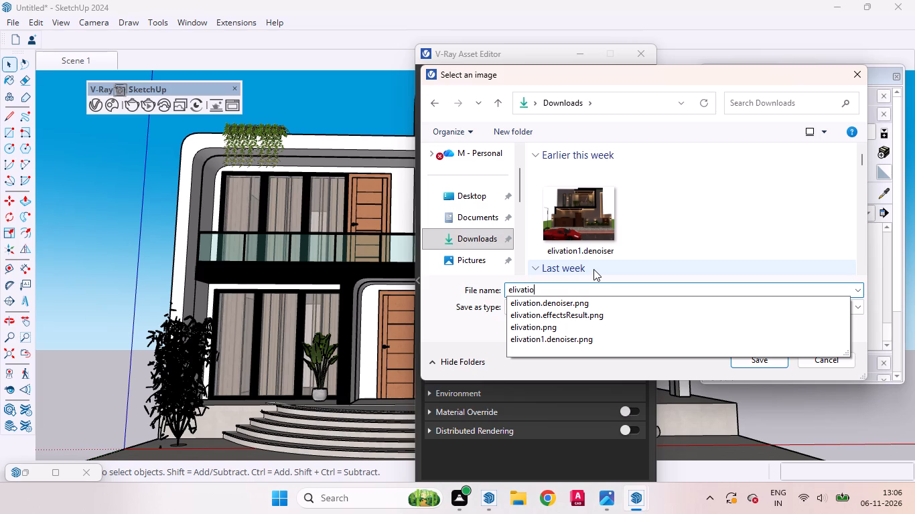
key(n)
key(8)
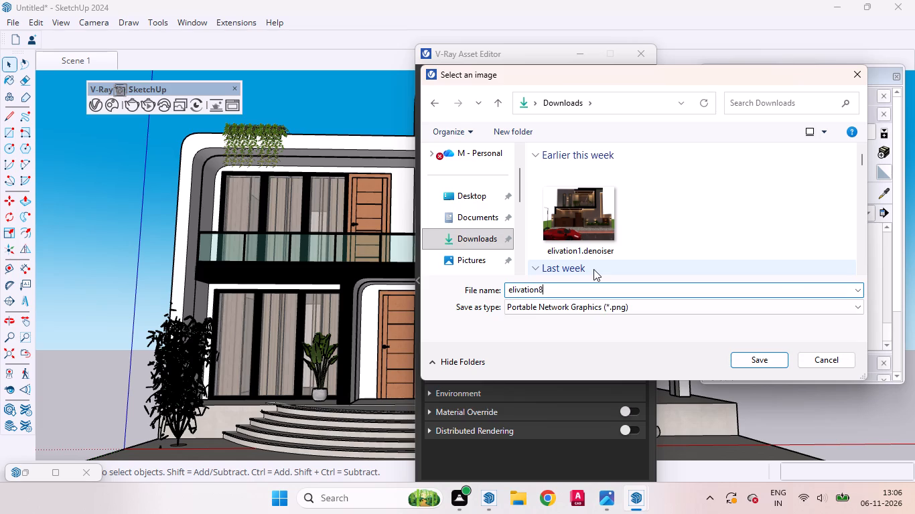
click(754, 356)
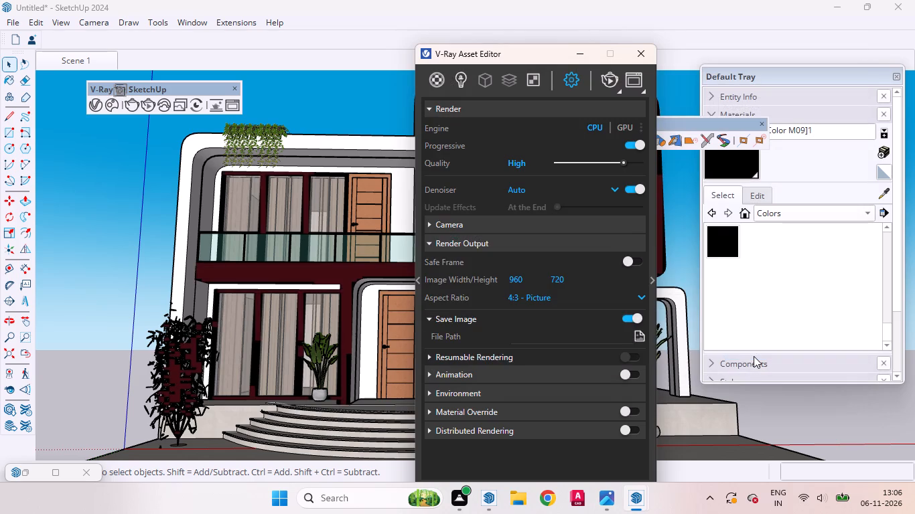
drag(754, 356, 741, 381)
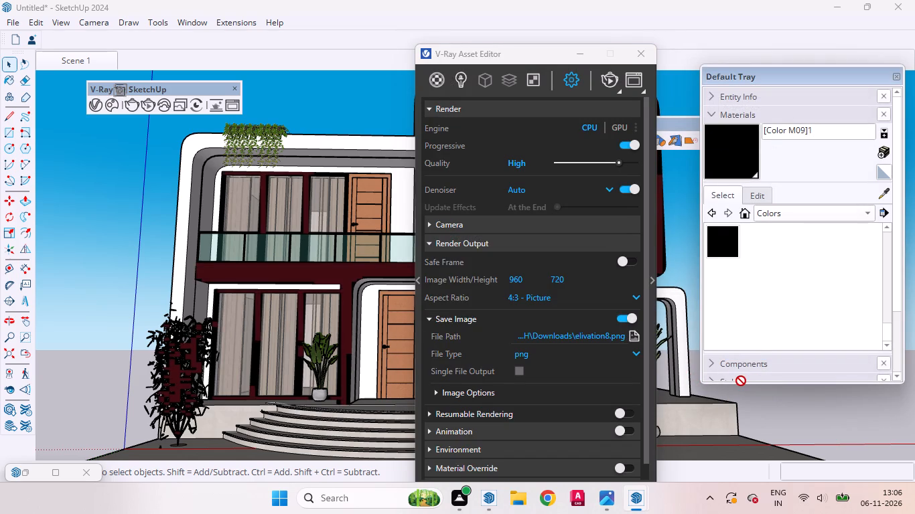
drag(741, 381, 716, 379)
drag(716, 379, 770, 399)
click(770, 399)
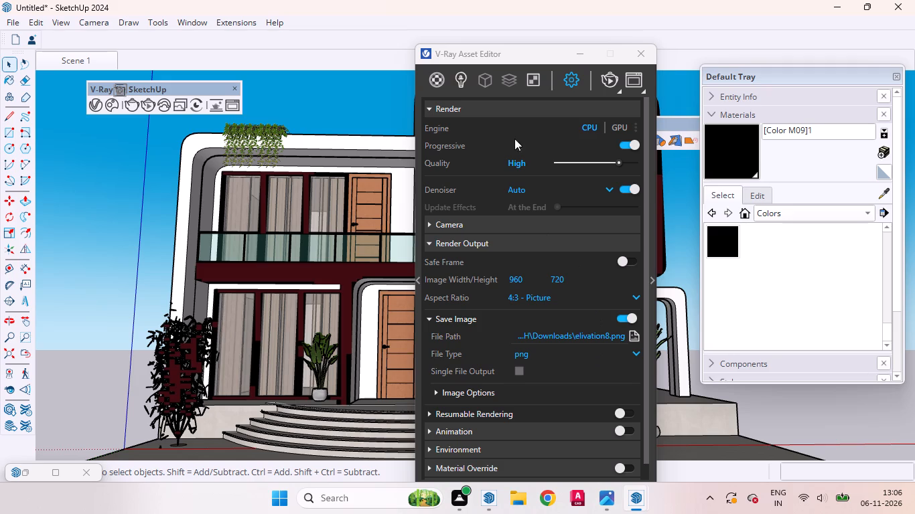
click(641, 56)
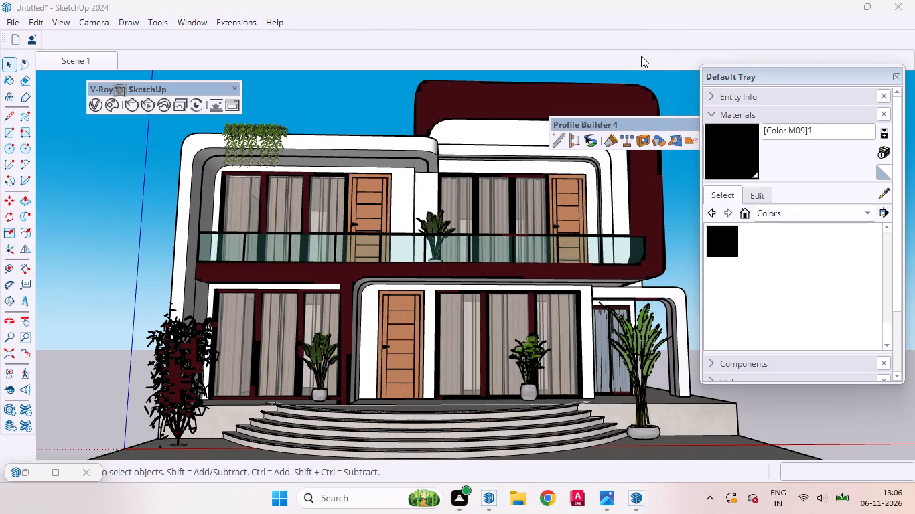
Draw a ground rectangle about 61' by 24' alongside the house, starting from the front paving's outer corner nearest the side porch.
scroll(324, 343, down, 5)
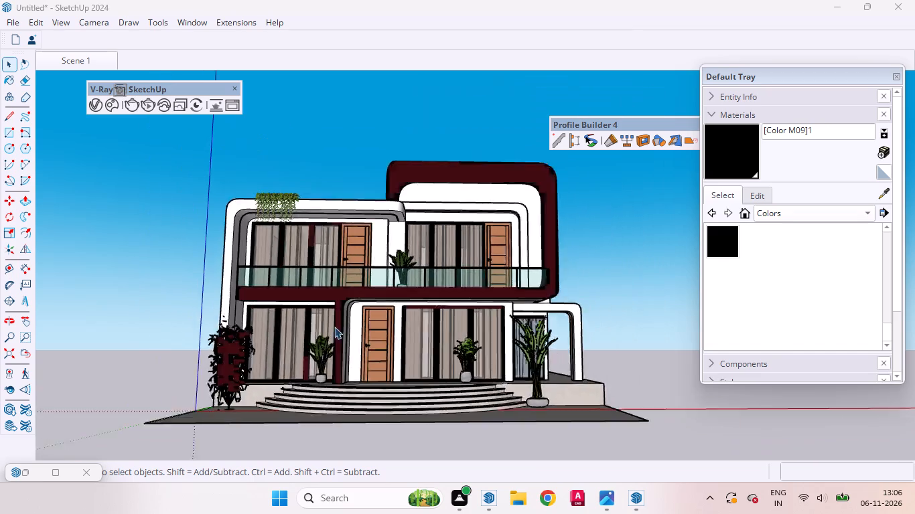
scroll(334, 327, down, 4)
middle_drag(451, 309, 267, 470)
scroll(396, 431, down, 4)
scroll(465, 415, up, 3)
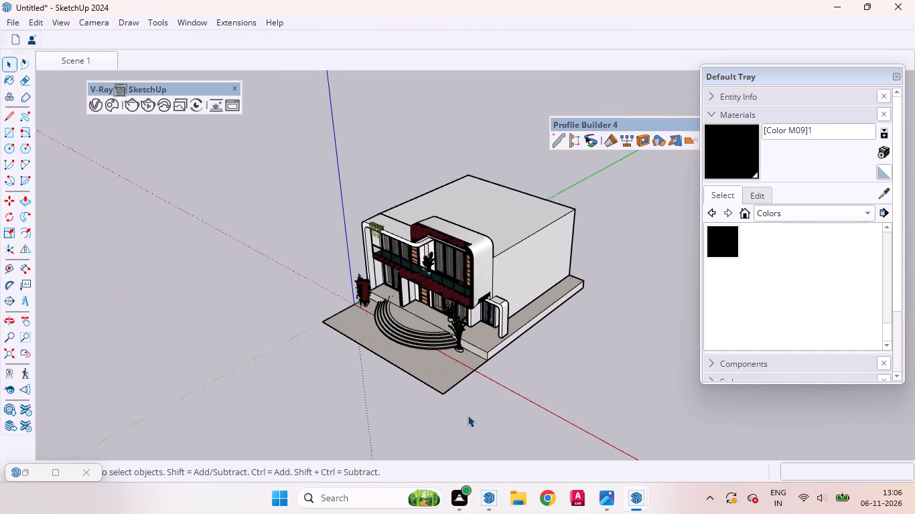
scroll(468, 415, up, 2)
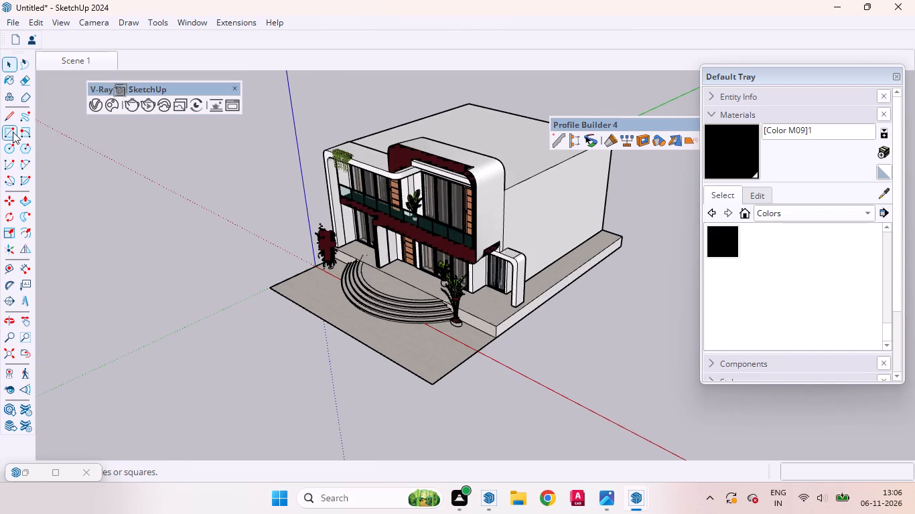
click(12, 132)
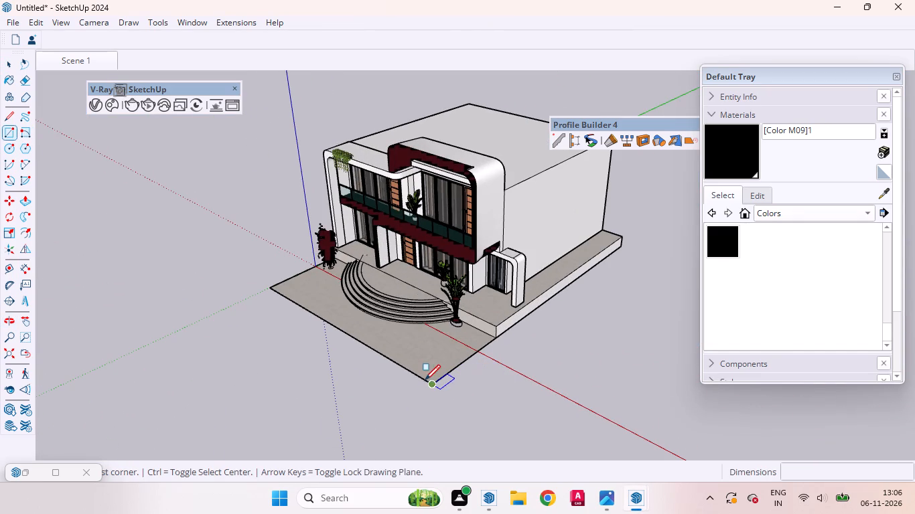
click(429, 388)
scroll(536, 354, down, 2)
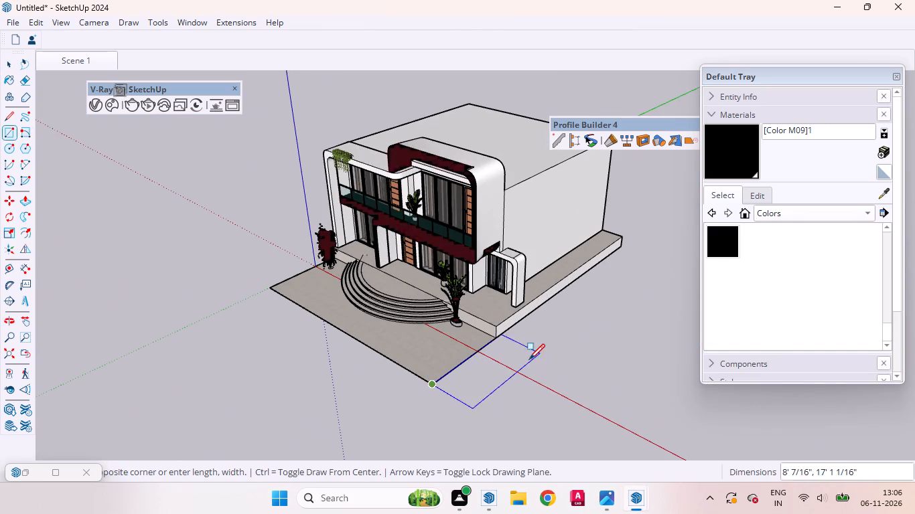
scroll(529, 359, down, 4)
scroll(626, 325, up, 4)
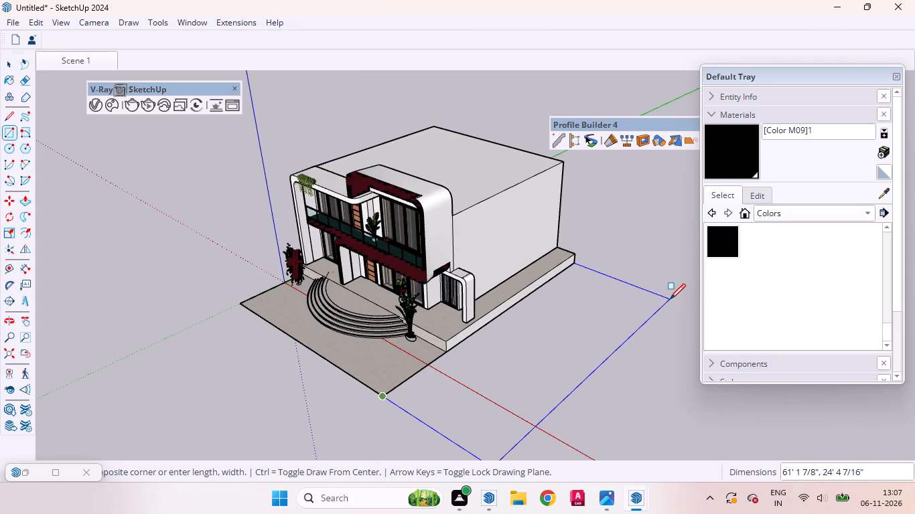
click(670, 299)
scroll(589, 303, down, 7)
middle_drag(452, 331, 506, 341)
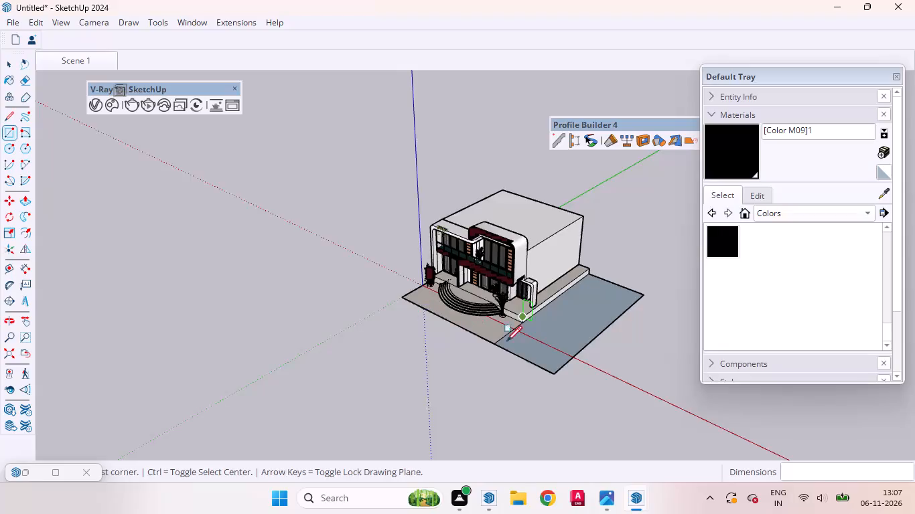
Draw a ground rectangle about 17' by 61' along the house's other side, starting from the front paving's outer corner, and restore the Scene 1 view.
middle_drag(506, 341, 861, 309)
scroll(452, 321, up, 4)
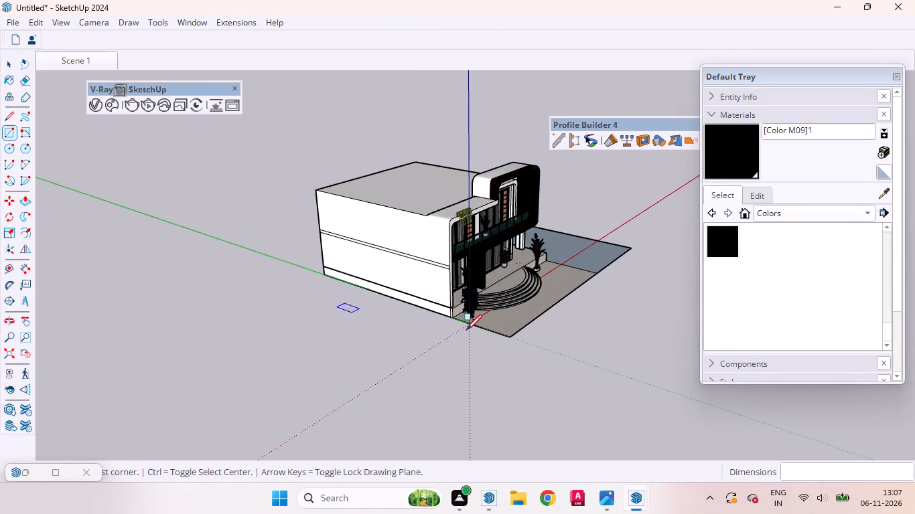
click(514, 337)
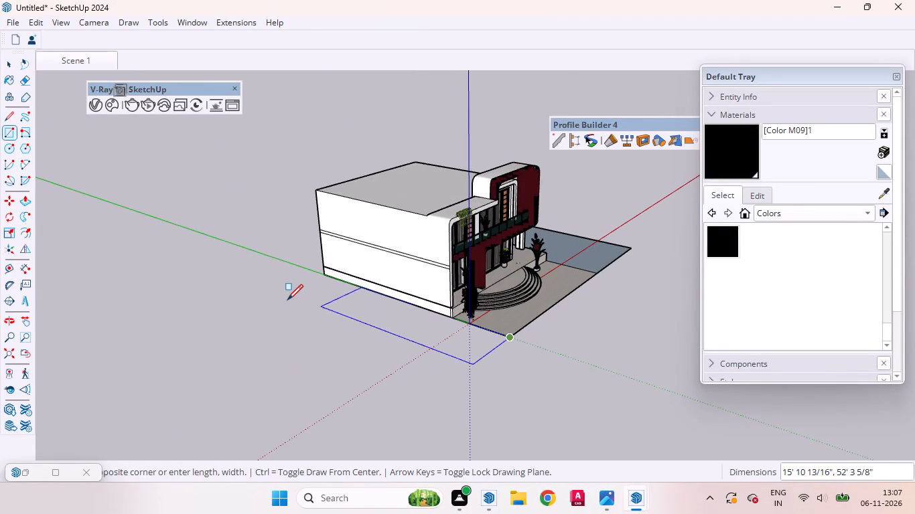
scroll(284, 298, up, 4)
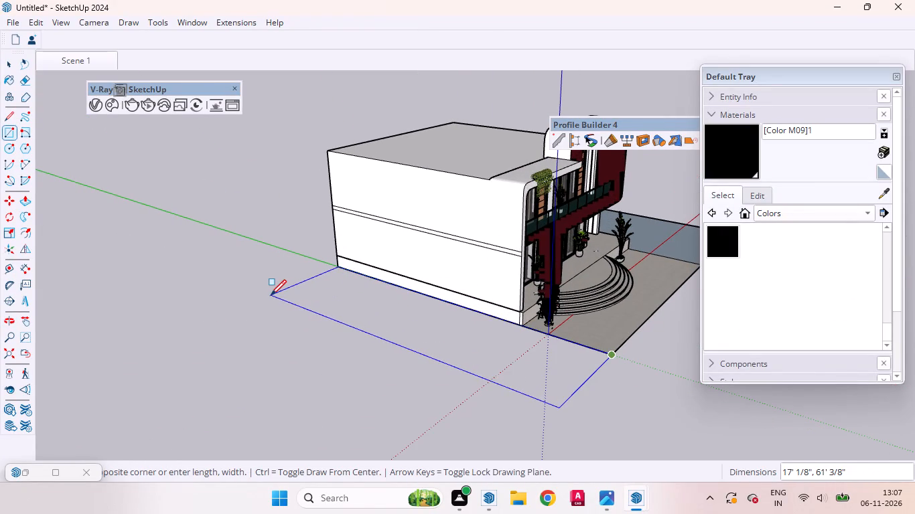
click(271, 295)
scroll(230, 321, down, 5)
middle_drag(310, 406, 113, 370)
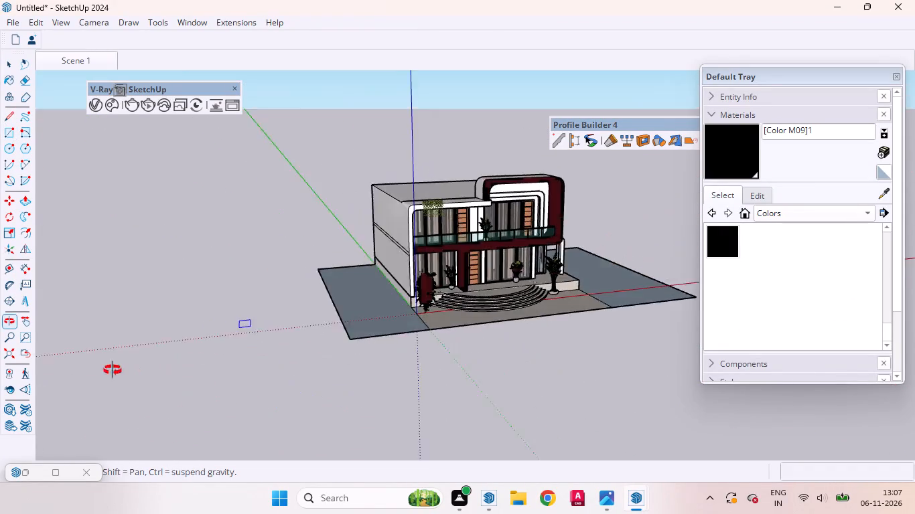
middle_drag(113, 370, 103, 340)
middle_drag(123, 337, 167, 320)
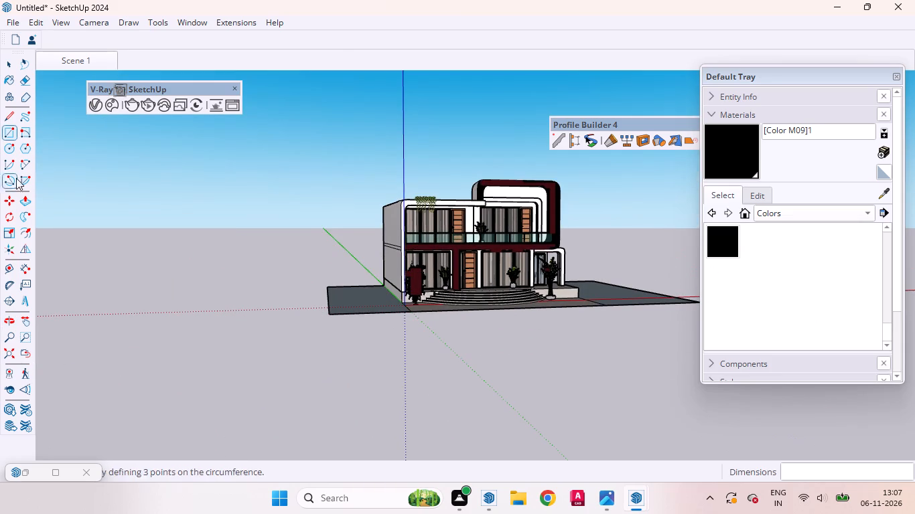
click(66, 60)
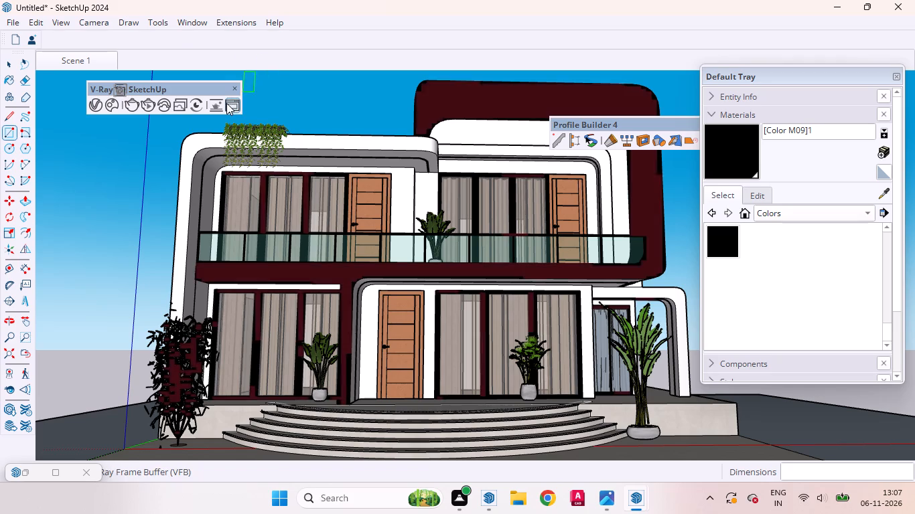
Show the V-Ray Objects tools and place them beside the V-Ray for SketchUp tools.
drag(192, 86, 212, 92)
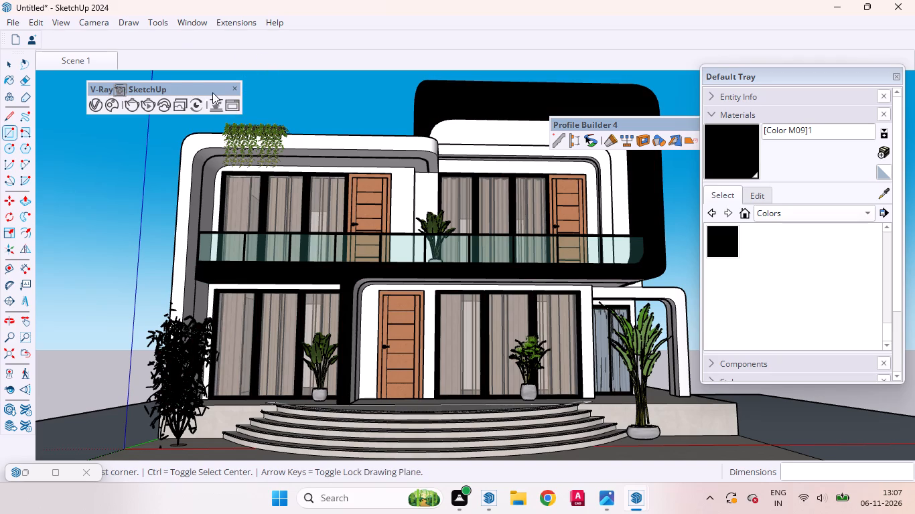
drag(212, 92, 226, 105)
right_click(342, 16)
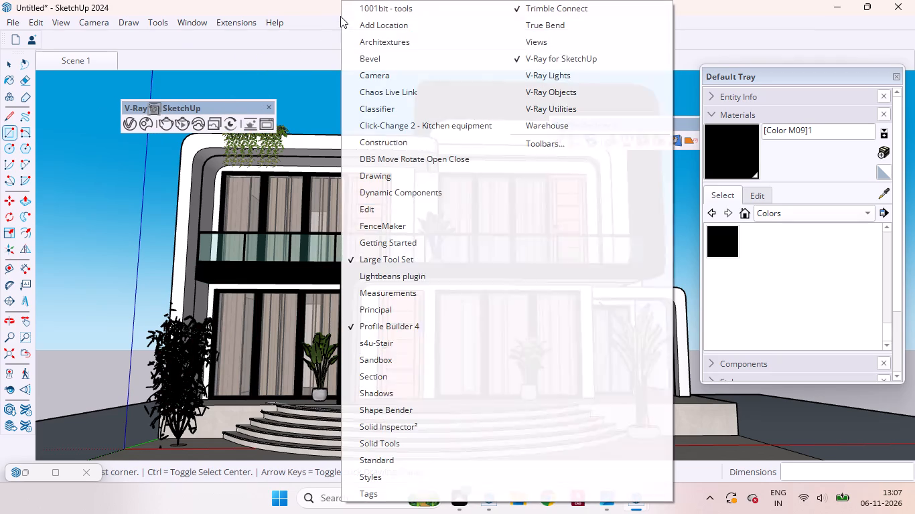
click(563, 92)
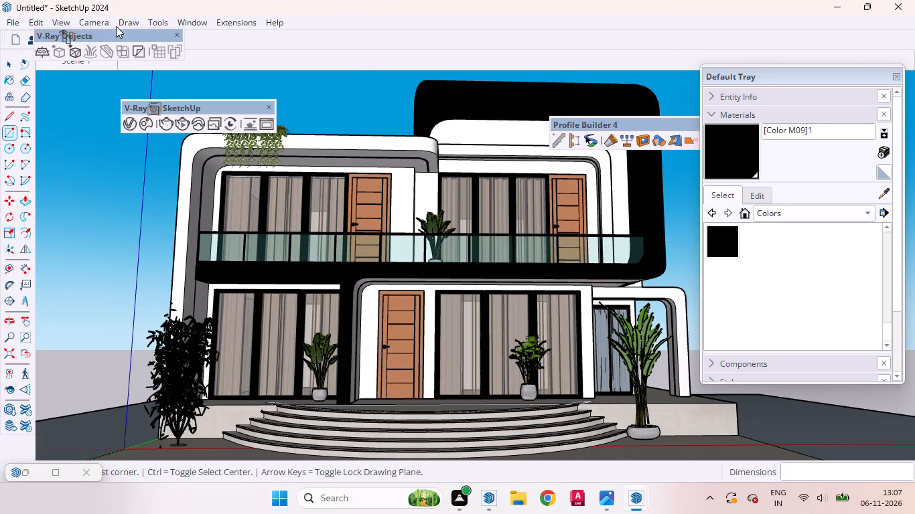
drag(119, 35, 247, 109)
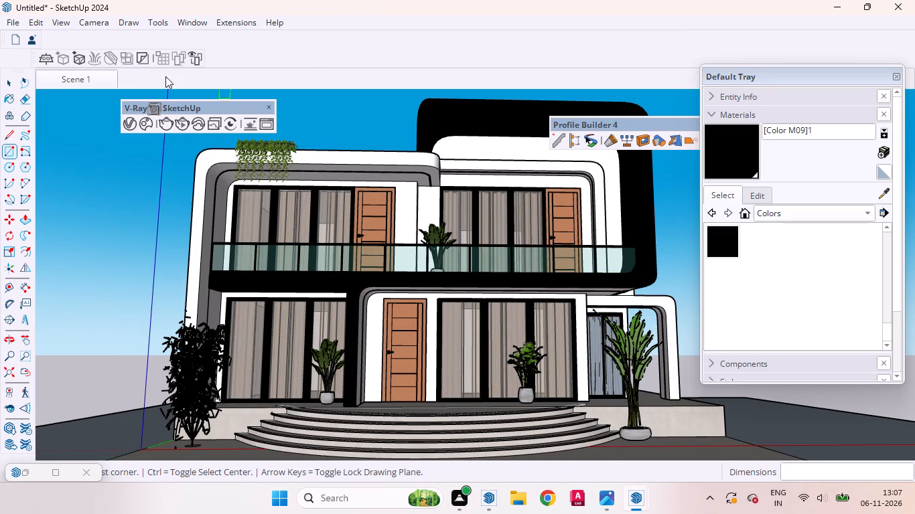
drag(36, 55, 267, 141)
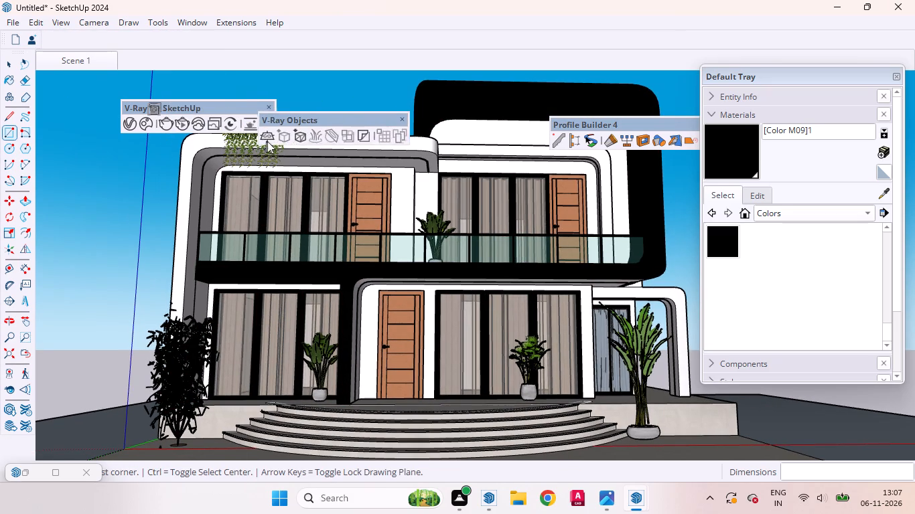
drag(267, 141, 298, 135)
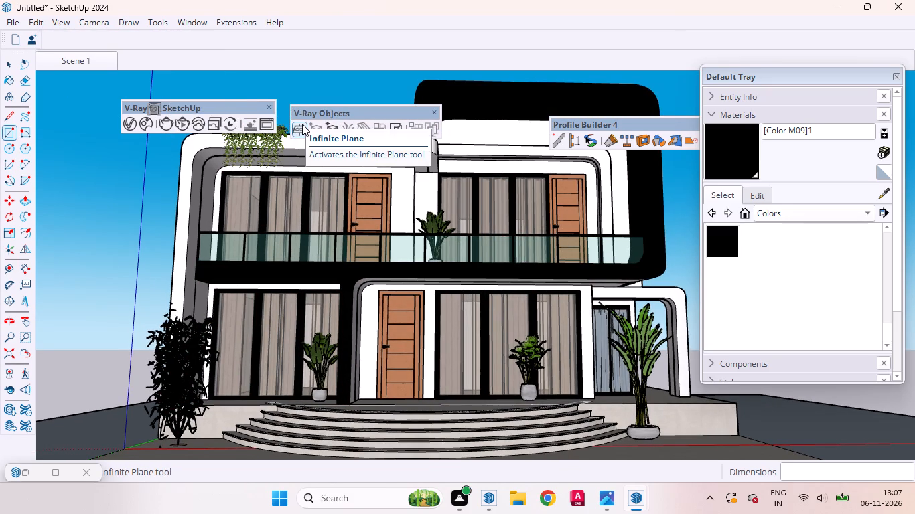
Place a V-Ray Infinite Plane at the outer front corner of the newly drawn ground rectangle.
click(302, 124)
scroll(344, 173, down, 2)
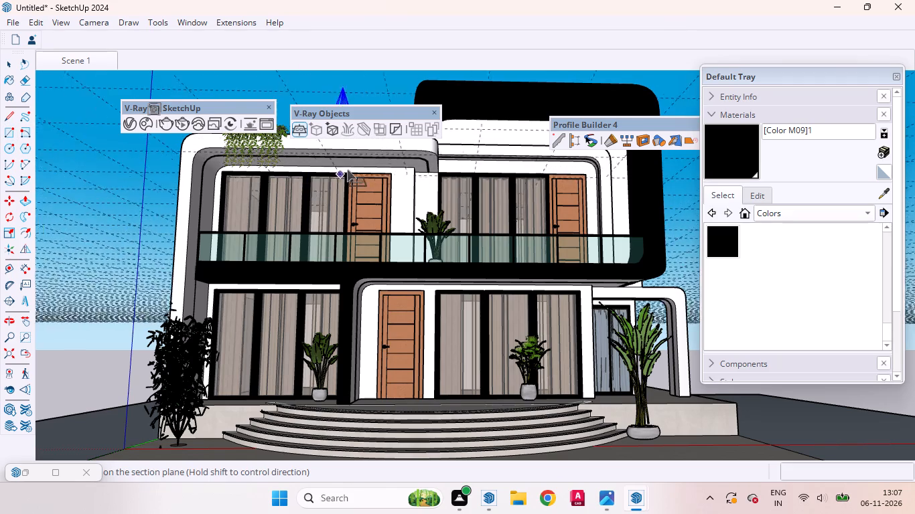
scroll(347, 169, down, 9)
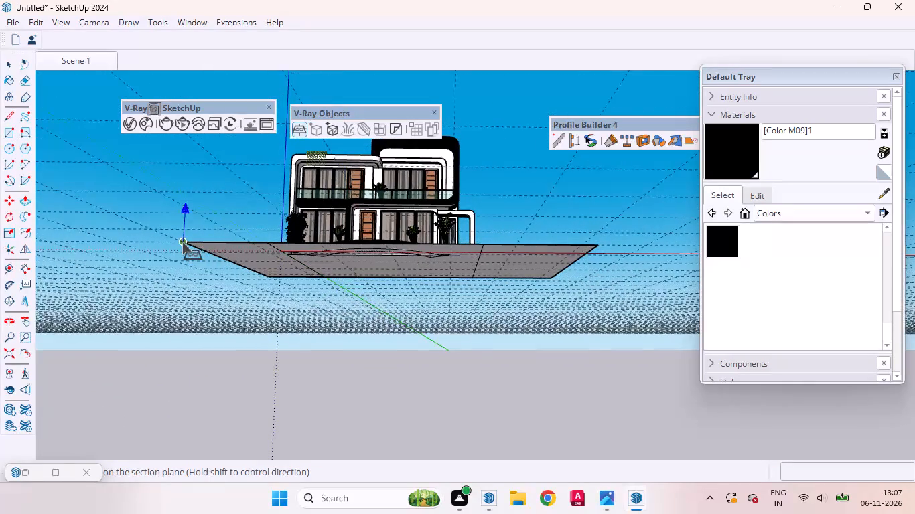
middle_drag(184, 244, 237, 419)
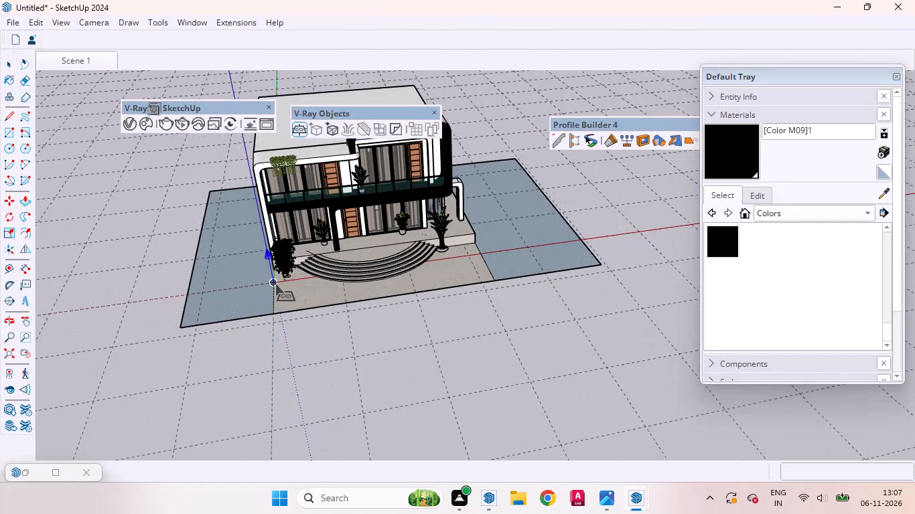
click(179, 323)
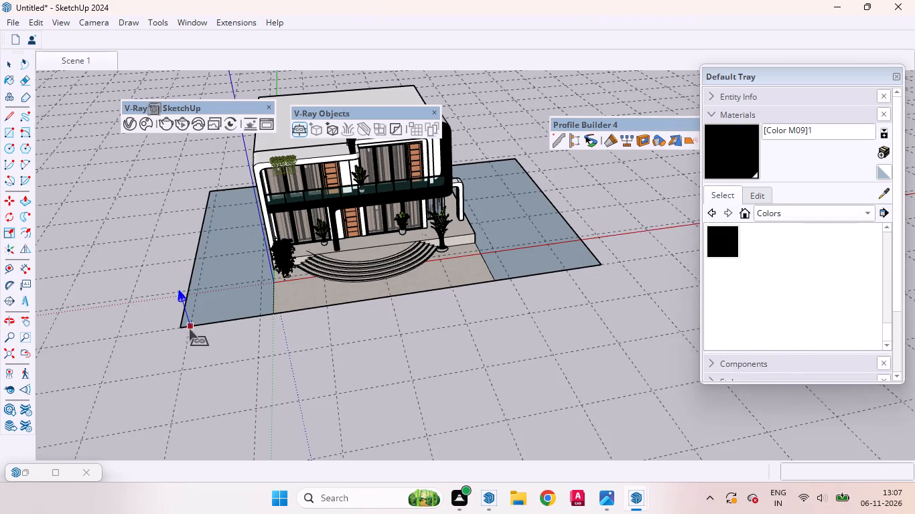
click(182, 325)
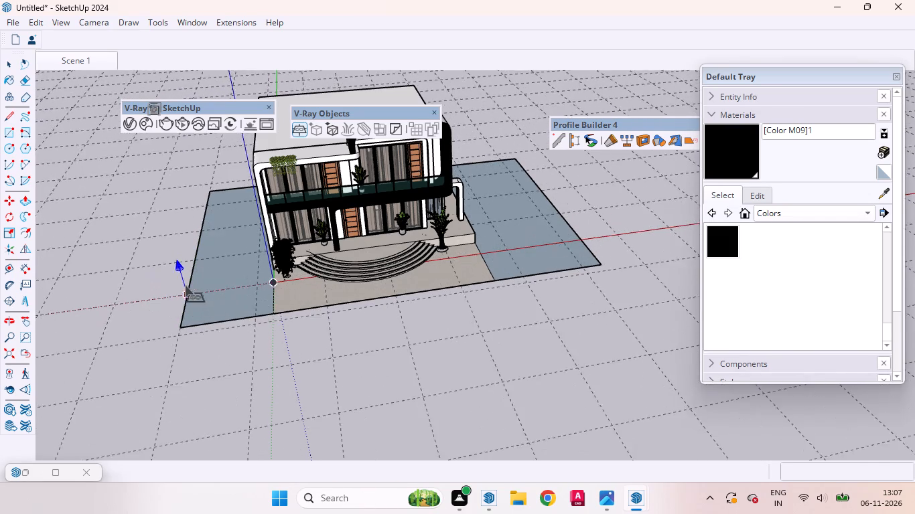
click(13, 63)
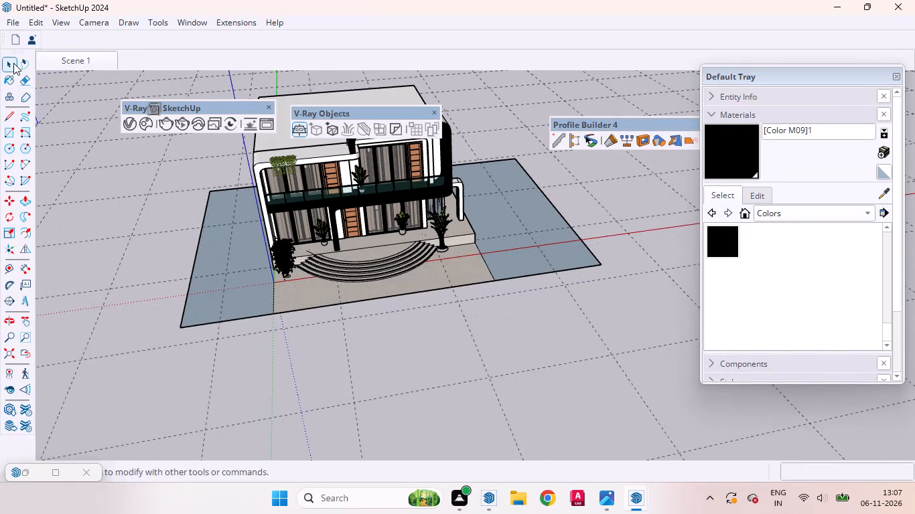
Examine the extended ground and the infinite plane around the house, from above and from the Scene 1 view.
scroll(268, 278, down, 5)
middle_drag(313, 295, 296, 174)
scroll(302, 123, up, 3)
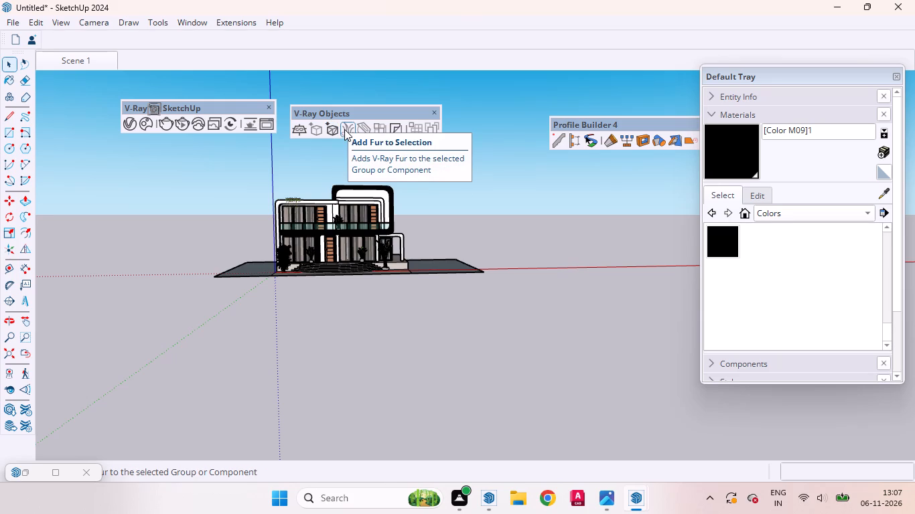
click(464, 226)
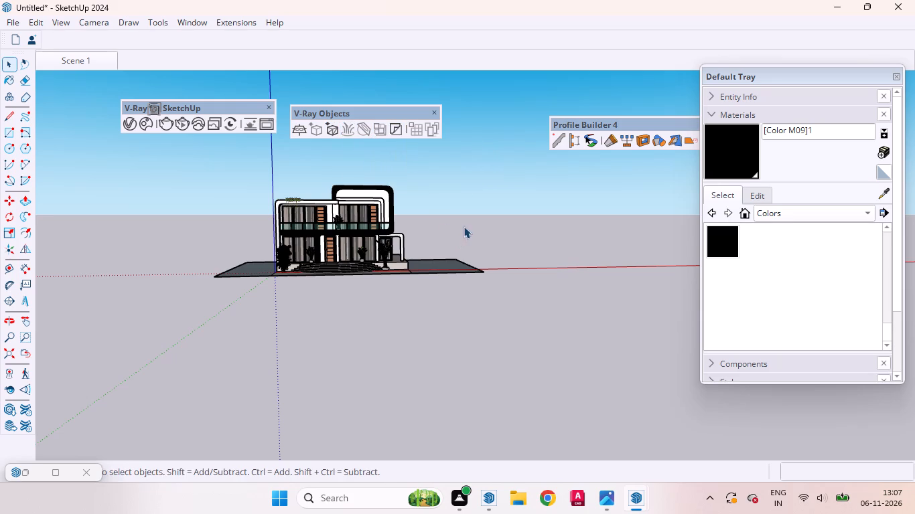
click(78, 54)
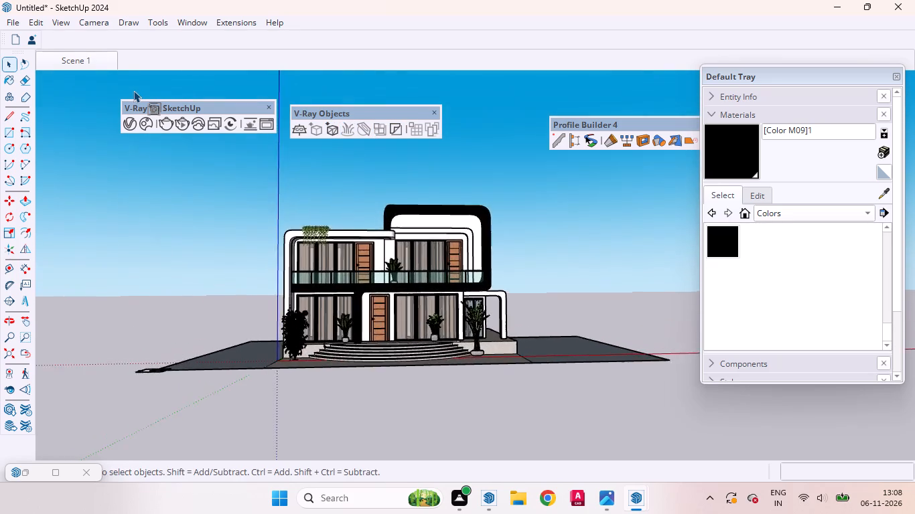
scroll(238, 203, down, 7)
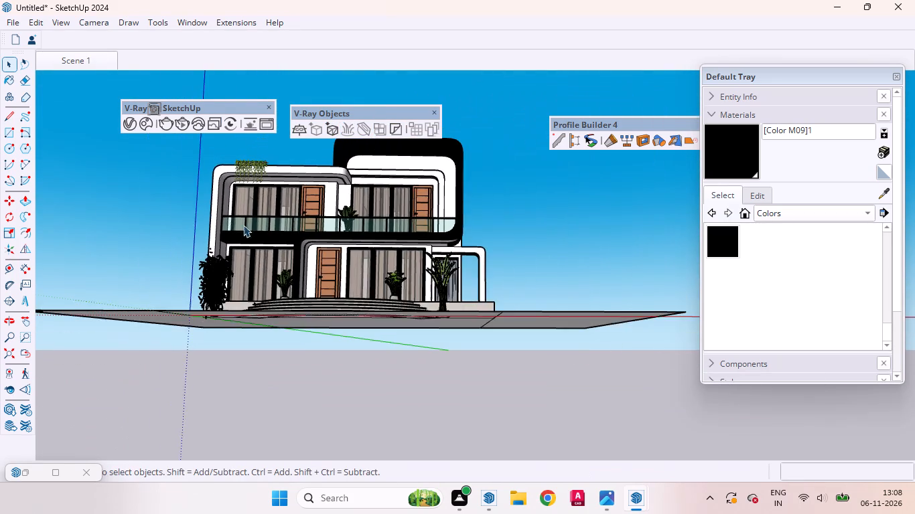
middle_drag(74, 264, 210, 446)
scroll(261, 358, down, 8)
scroll(195, 383, up, 3)
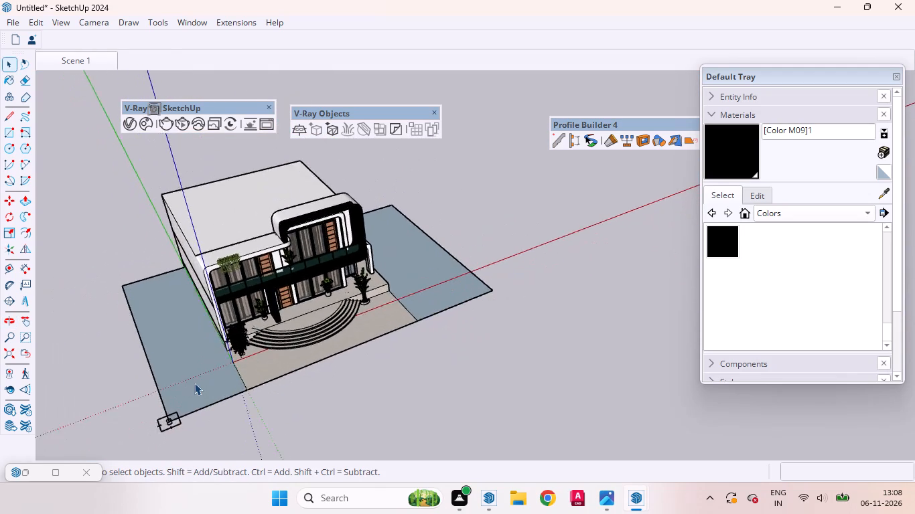
scroll(194, 383, up, 2)
scroll(163, 319, down, 4)
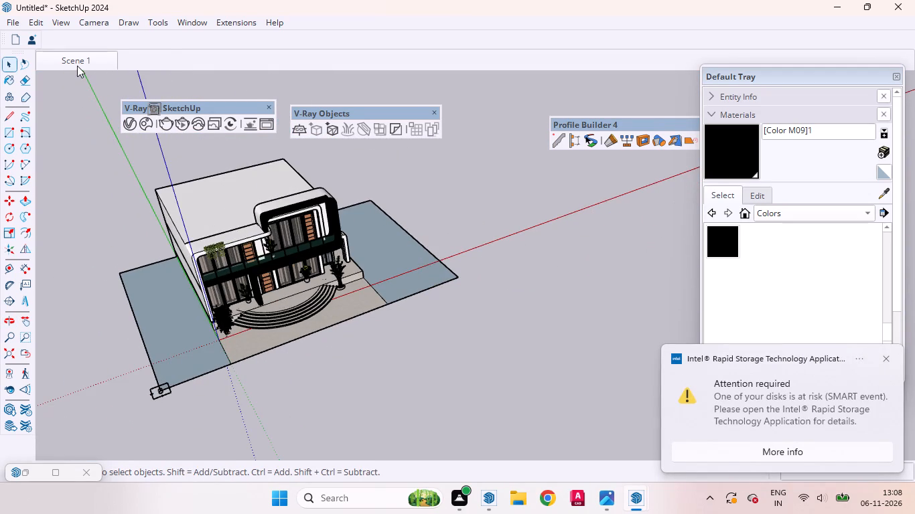
click(77, 66)
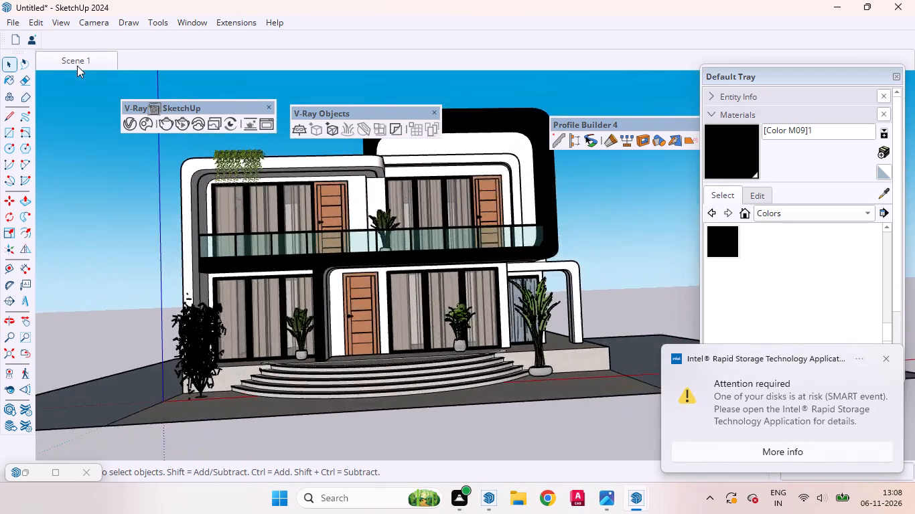
Paint both side ground rectangles with Grass Dark Green from the Landscaping, Fencing and Vegetation materials.
scroll(178, 226, down, 7)
middle_drag(129, 266, 207, 391)
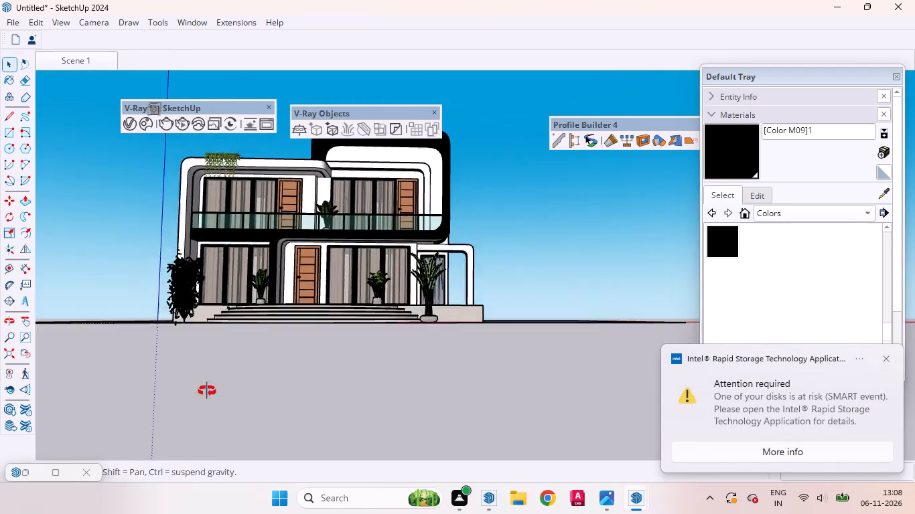
middle_drag(207, 391, 237, 436)
scroll(268, 347, down, 8)
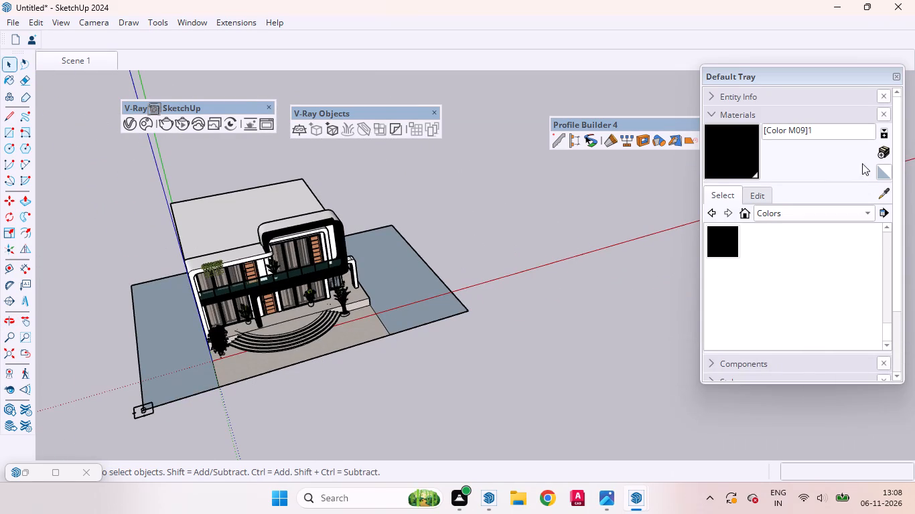
click(865, 211)
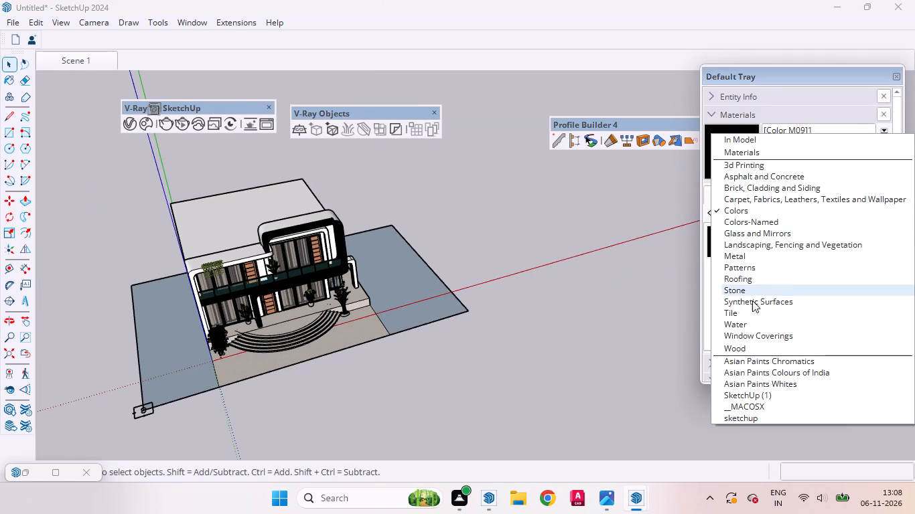
click(765, 246)
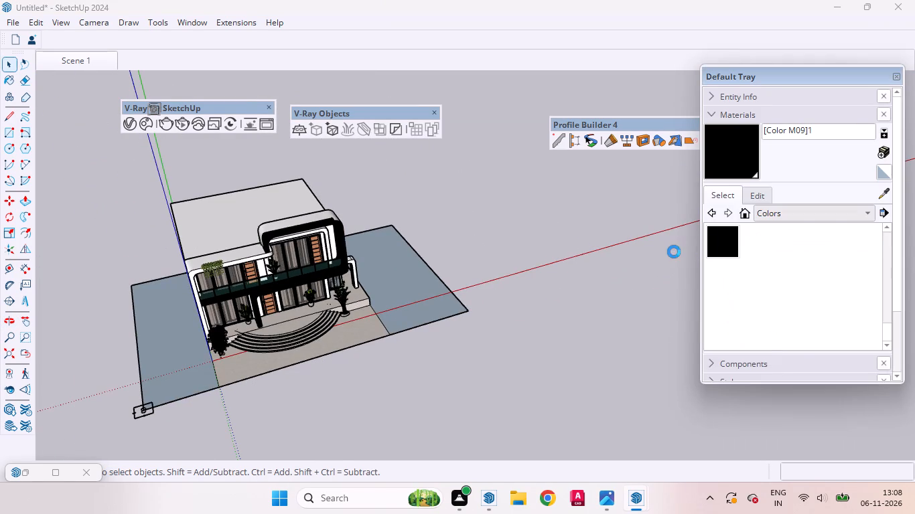
click(762, 307)
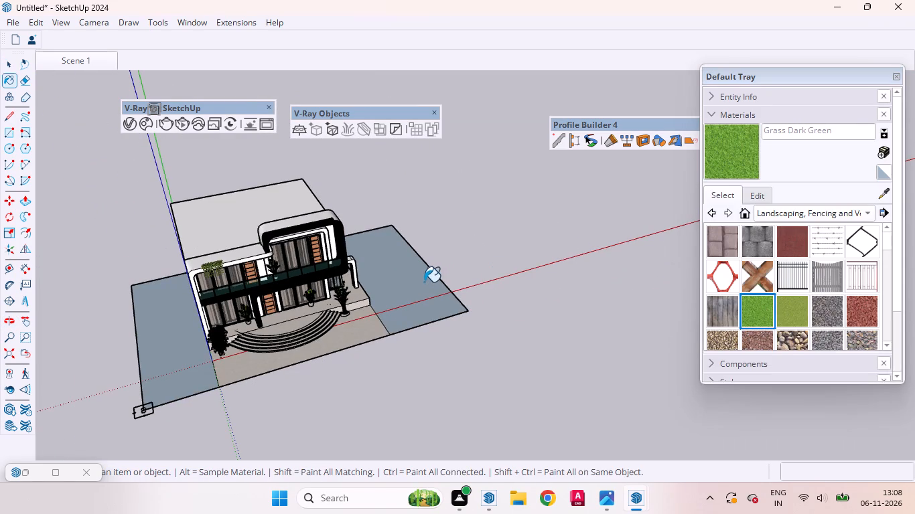
click(424, 282)
click(171, 346)
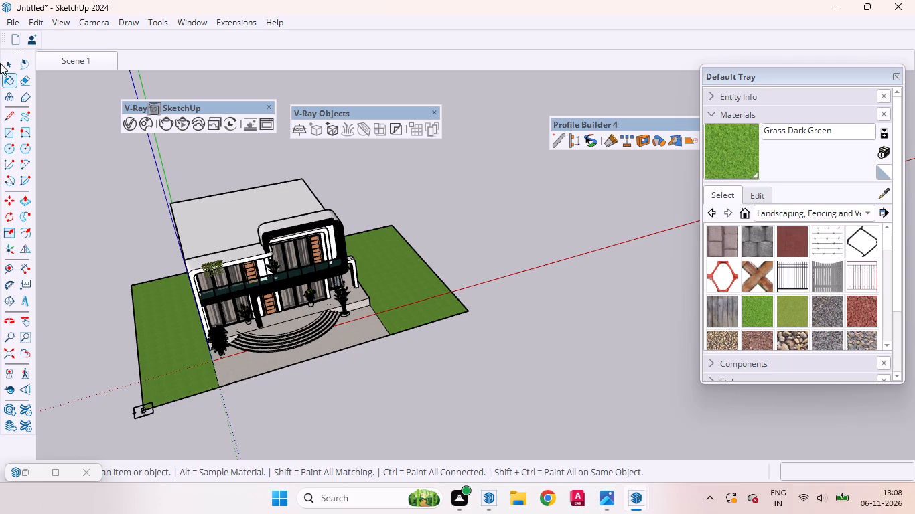
click(9, 67)
click(545, 205)
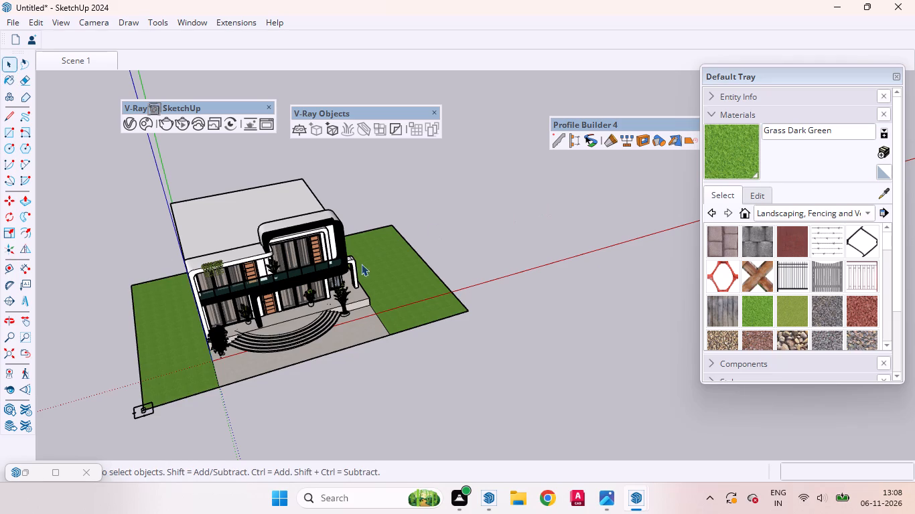
Inspect the infinite plane marker at the lawn's front corner up close, and return to the Scene 1 view.
scroll(143, 421, up, 13)
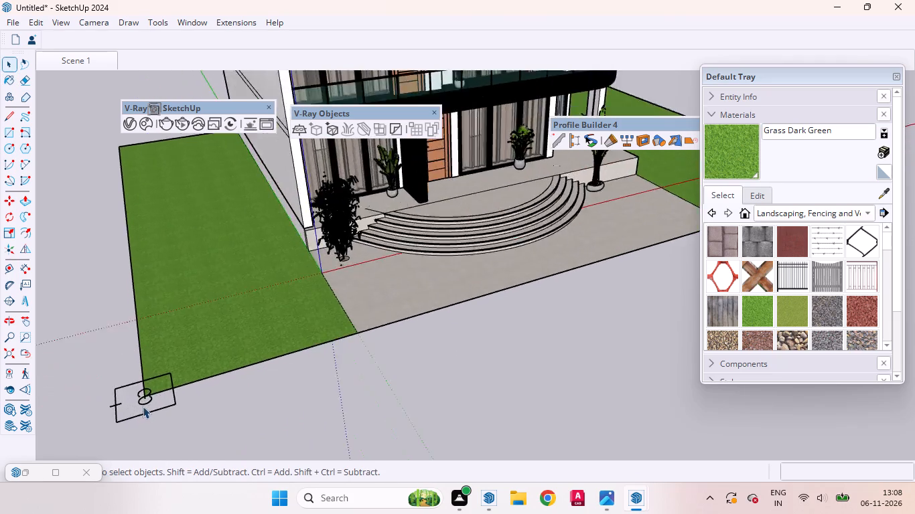
scroll(143, 406, up, 5)
scroll(147, 399, down, 1)
scroll(147, 400, up, 5)
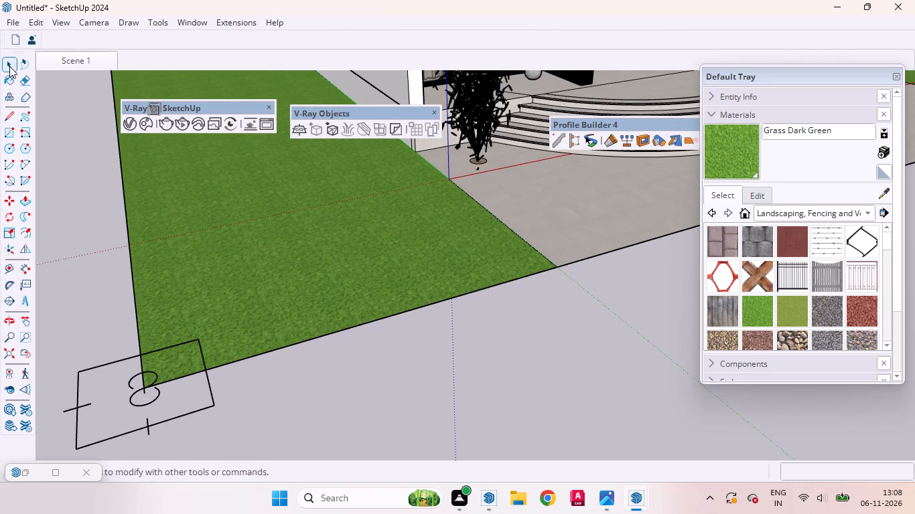
click(68, 62)
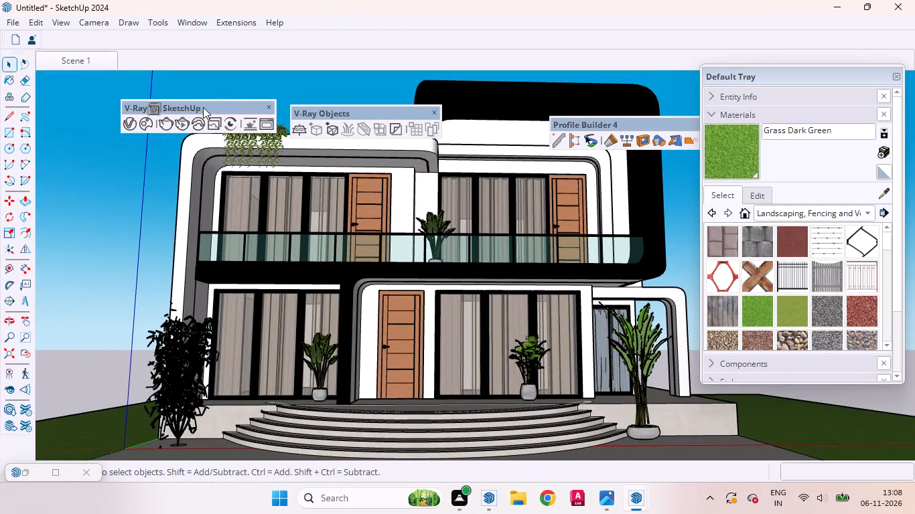
Open the V-Ray render settings and start an interactive render of the house's front view.
drag(228, 98, 238, 80)
drag(227, 104, 246, 60)
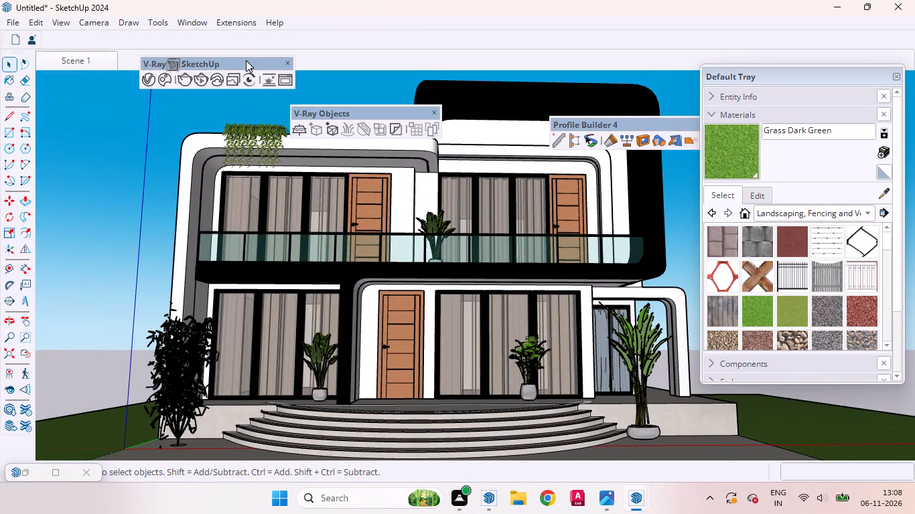
drag(246, 60, 263, 44)
click(168, 59)
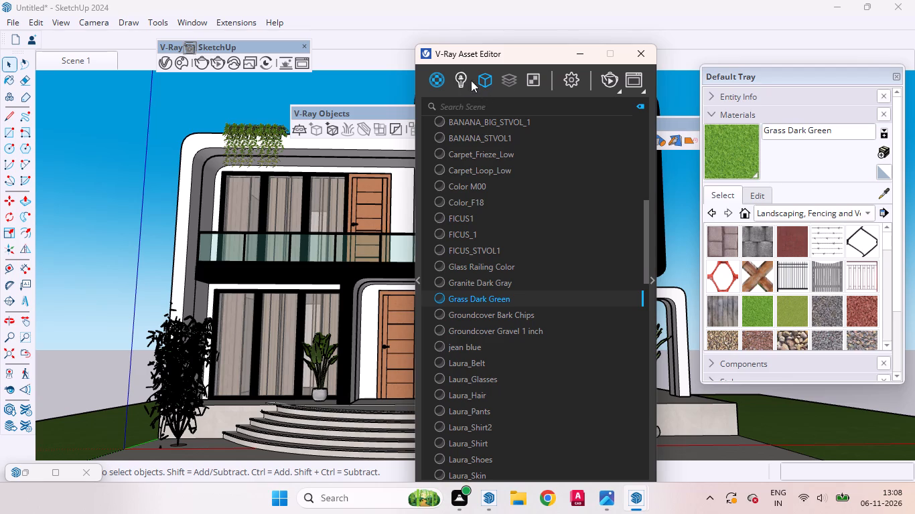
click(569, 76)
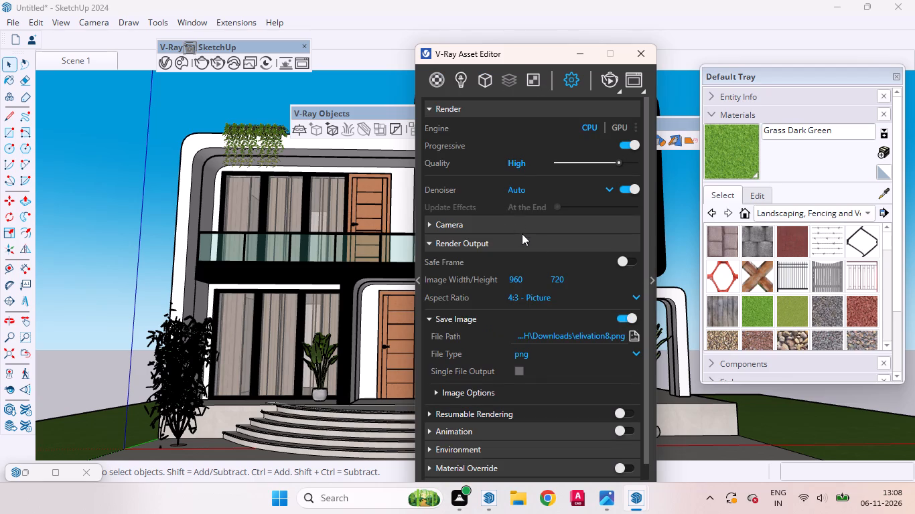
drag(556, 56, 545, 56)
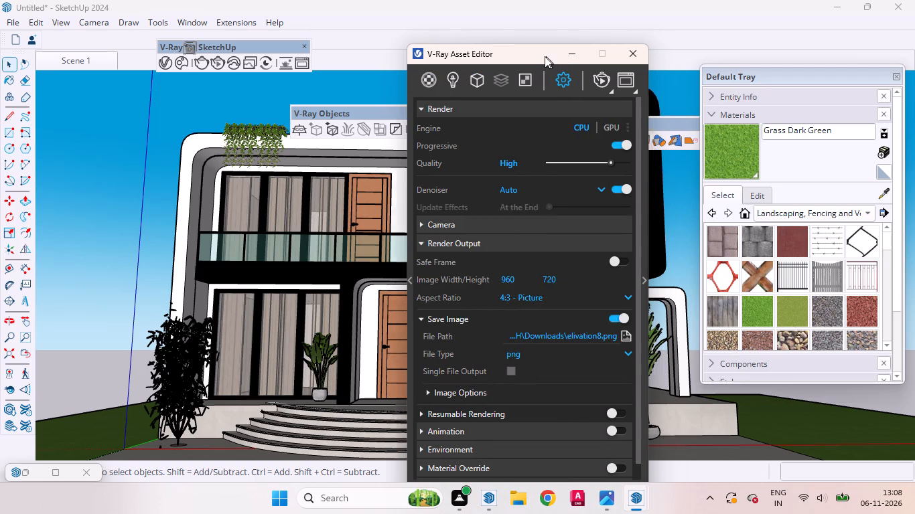
drag(545, 56, 498, 56)
click(551, 86)
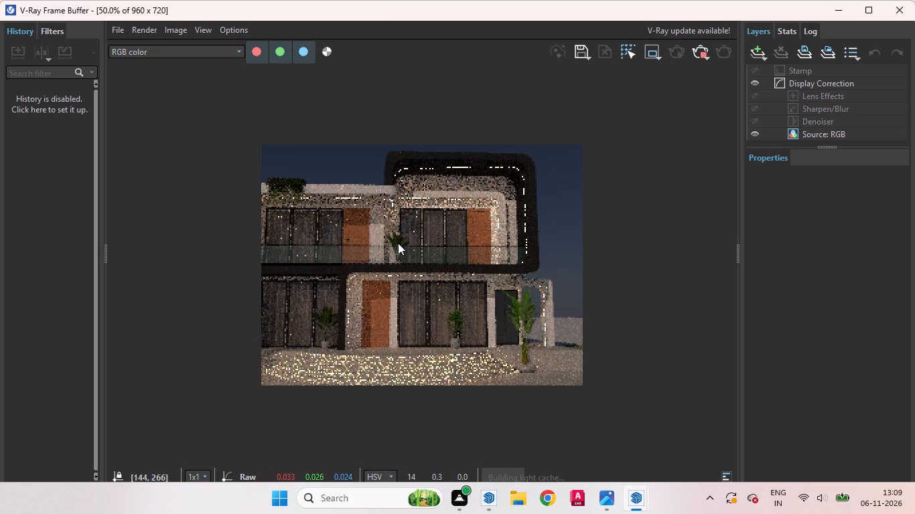
Examine the interactive render preview of the house front, checking how the building is framed.
scroll(485, 286, down, 2)
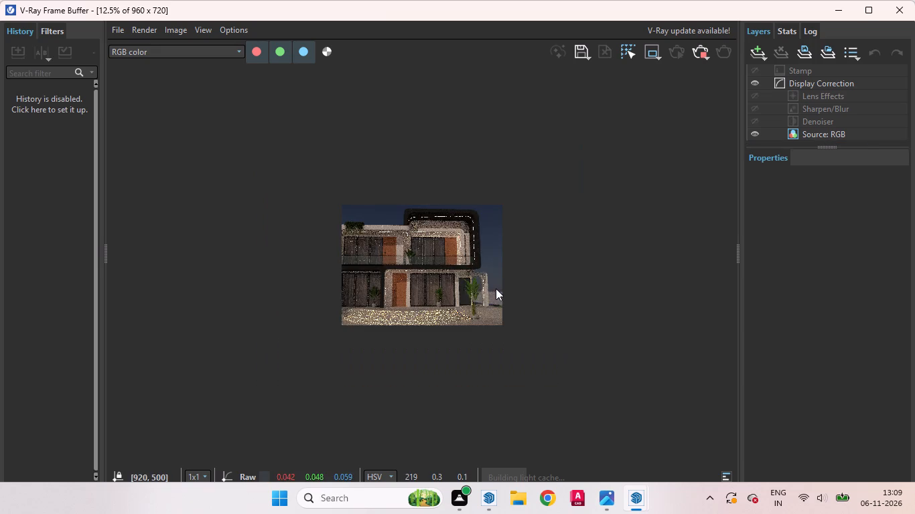
scroll(402, 271, up, 1)
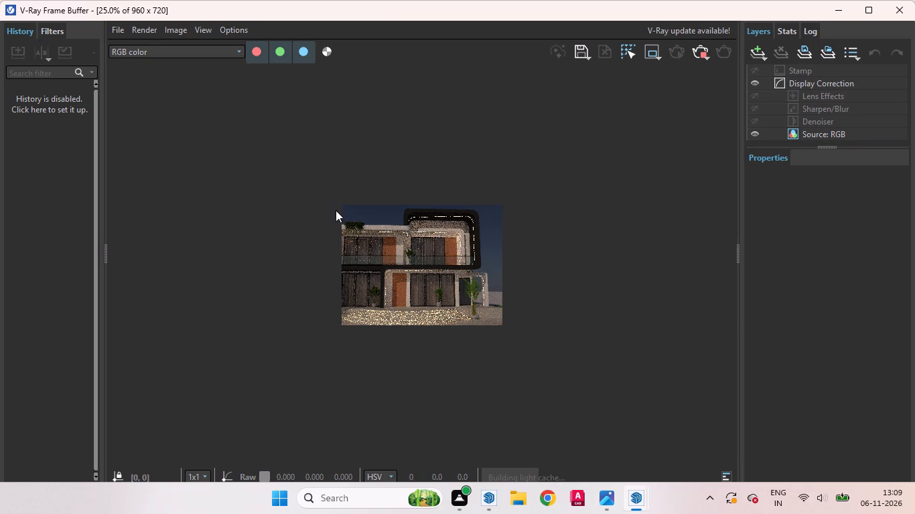
drag(324, 185, 417, 294)
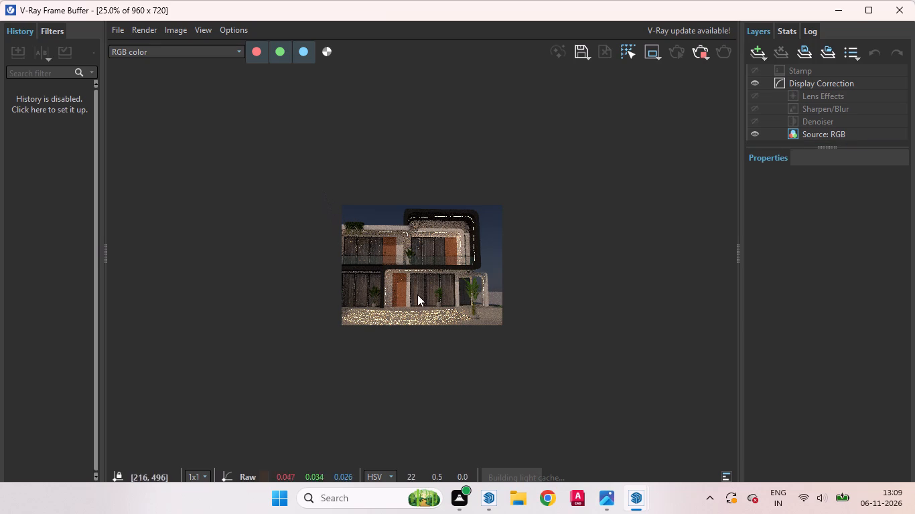
drag(417, 294, 468, 298)
scroll(389, 290, up, 1)
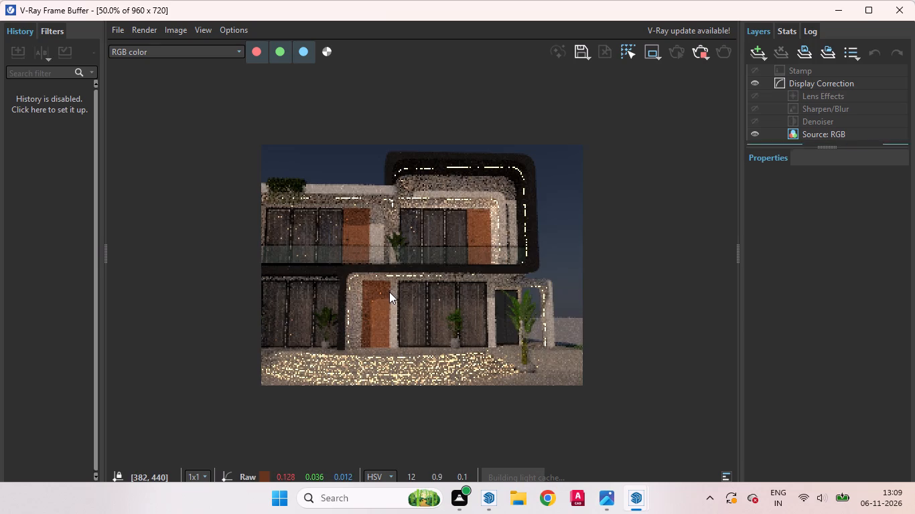
scroll(392, 292, down, 1)
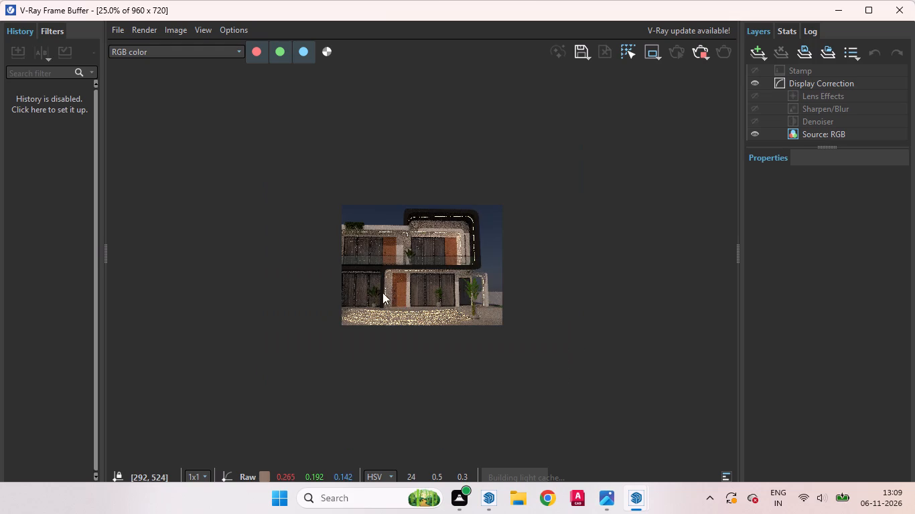
scroll(357, 290, up, 1)
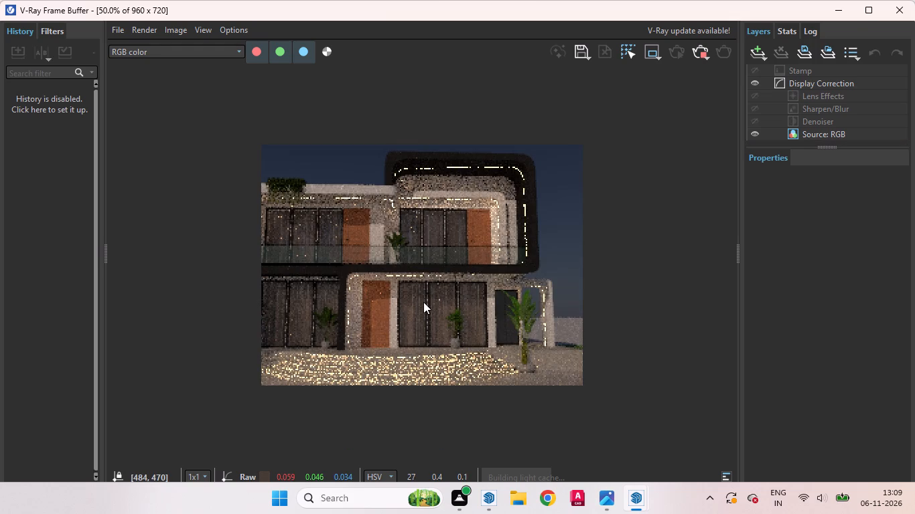
scroll(423, 302, down, 1)
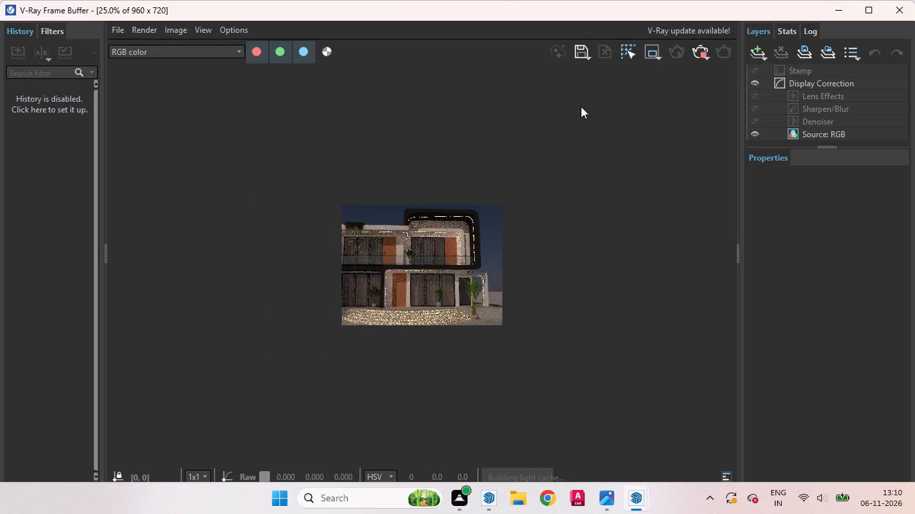
Pan the camera sideways to bring the cut-off side of the house into the render frame, and check the preview.
drag(498, 7, 503, 69)
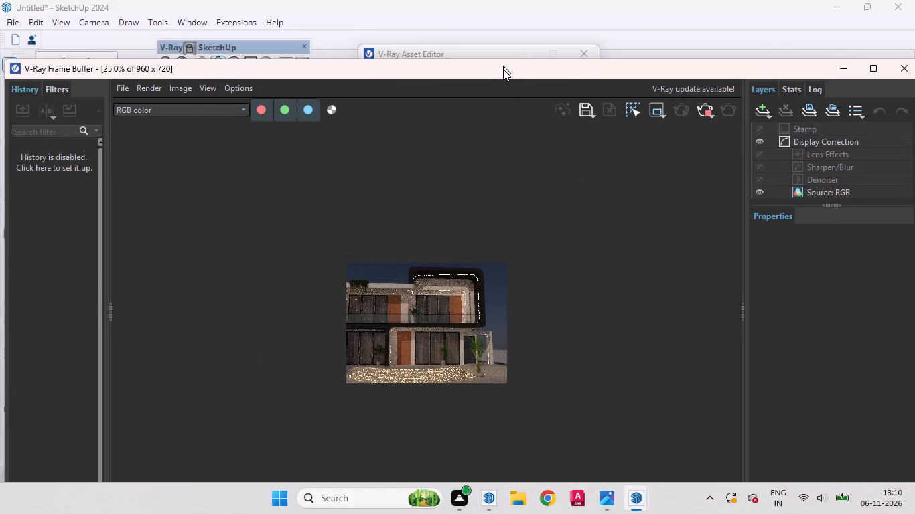
drag(503, 69, 539, 392)
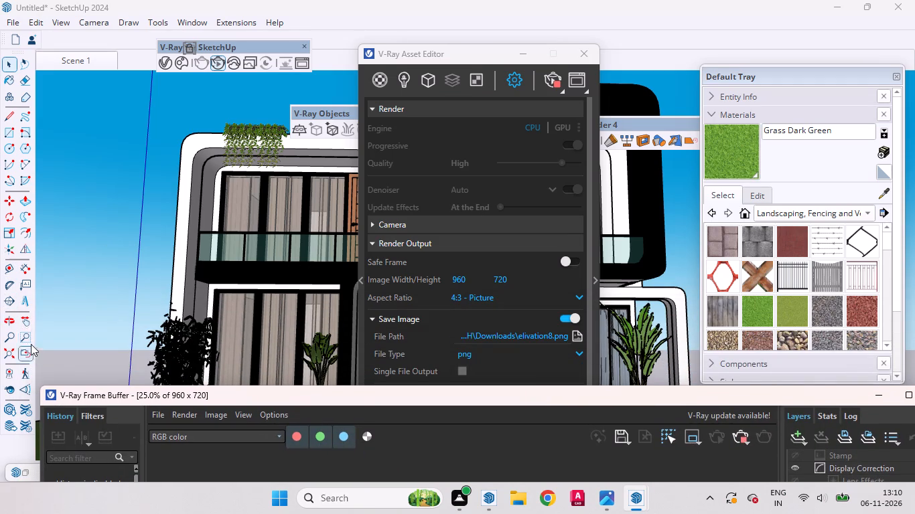
click(28, 323)
drag(305, 282, 338, 284)
drag(464, 393, 468, 188)
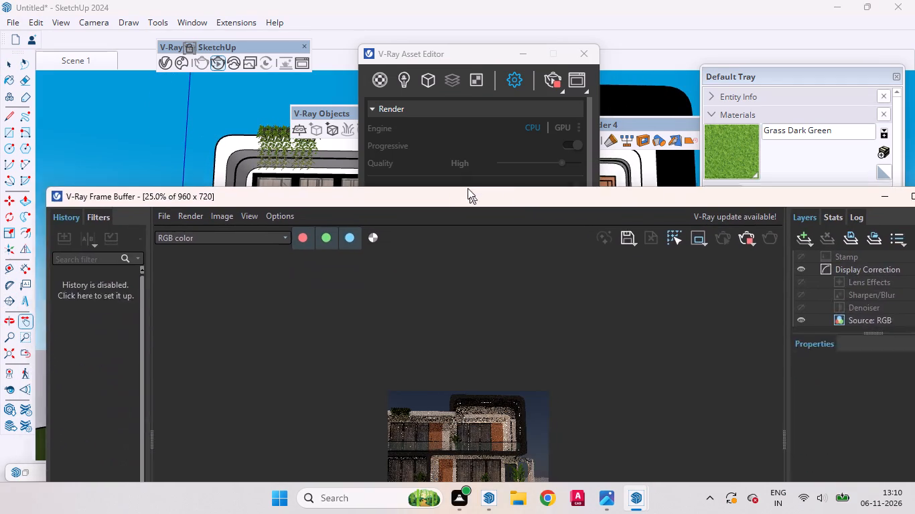
drag(468, 188, 396, 22)
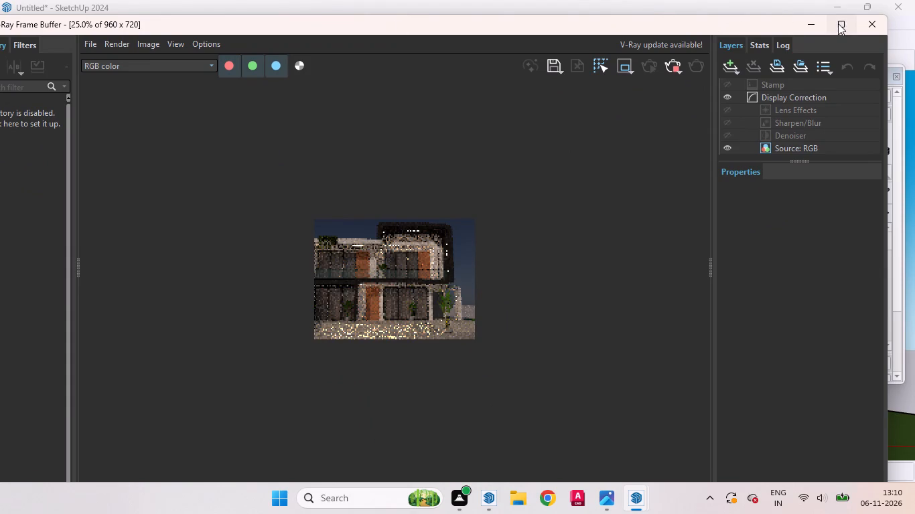
click(838, 23)
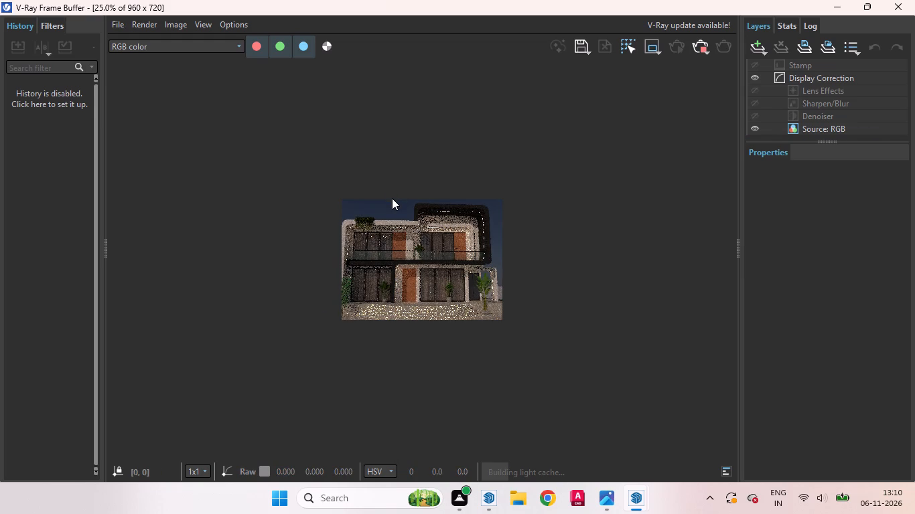
scroll(384, 243, up, 1)
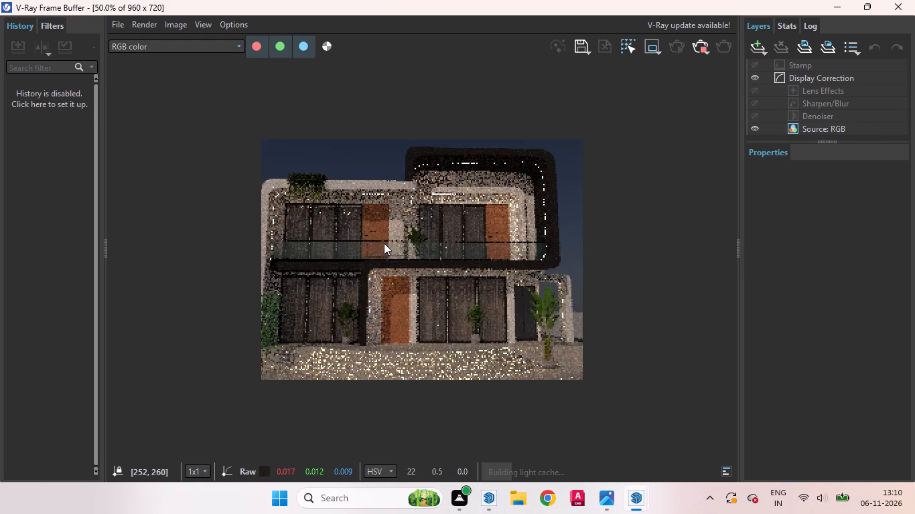
scroll(493, 258, down, 1)
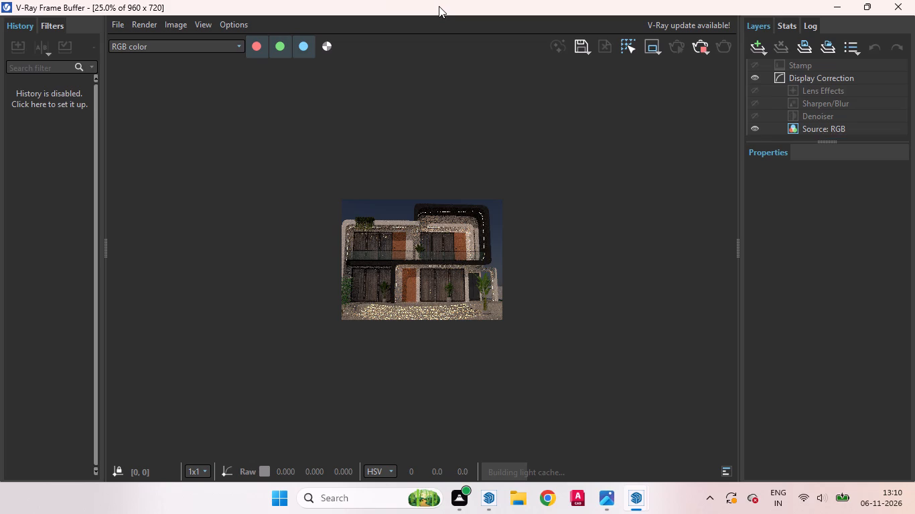
Pan the camera further to leave space beside the house's planted side wall, and check the framing in the render preview.
drag(439, 6, 470, 377)
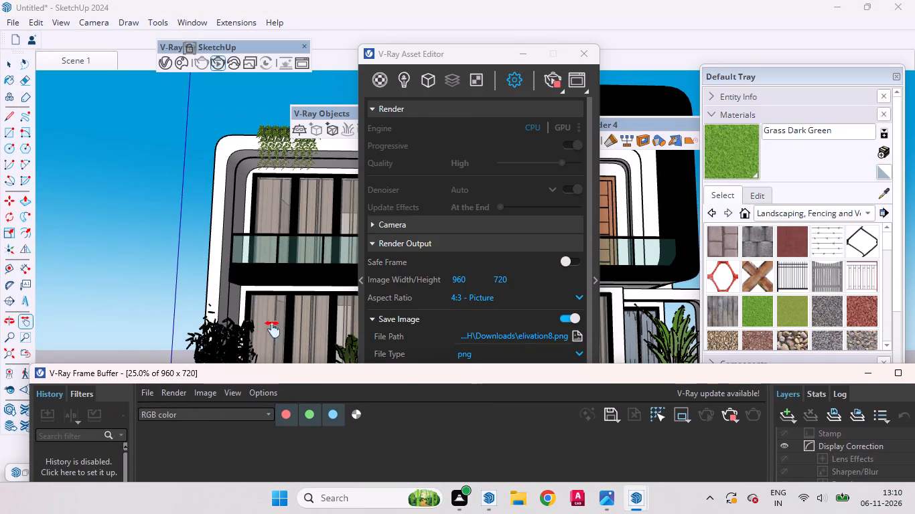
drag(238, 287, 255, 291)
drag(255, 291, 267, 291)
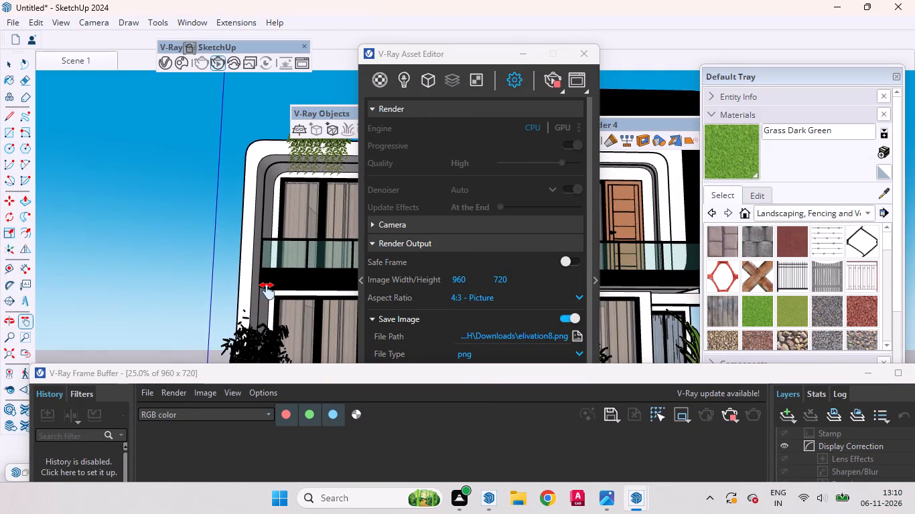
drag(267, 291, 269, 290)
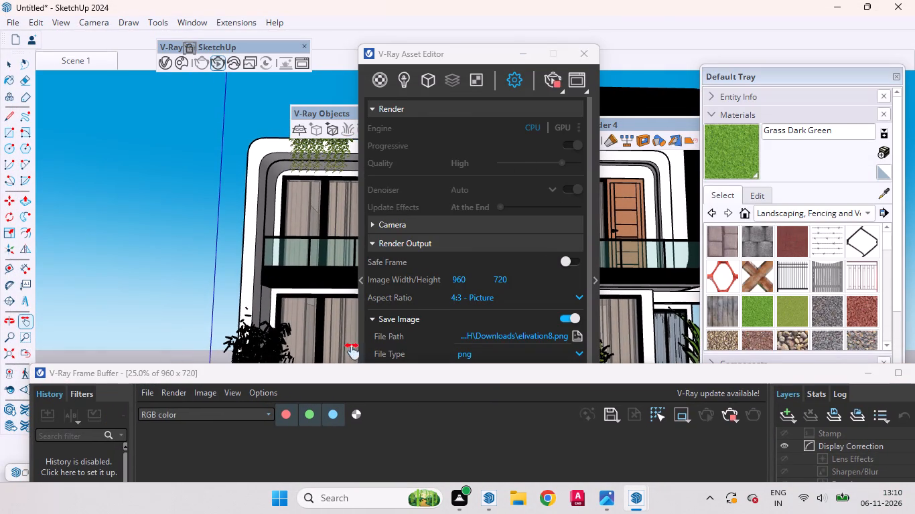
drag(362, 371, 315, 53)
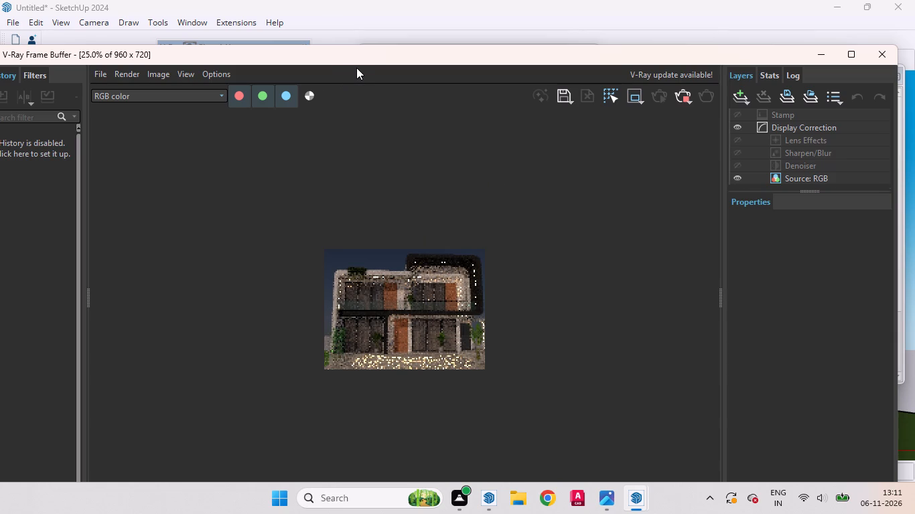
Update Scene 1 with the reframed camera view, and return to the maximized V-Ray Frame Buffer.
drag(346, 58, 386, 209)
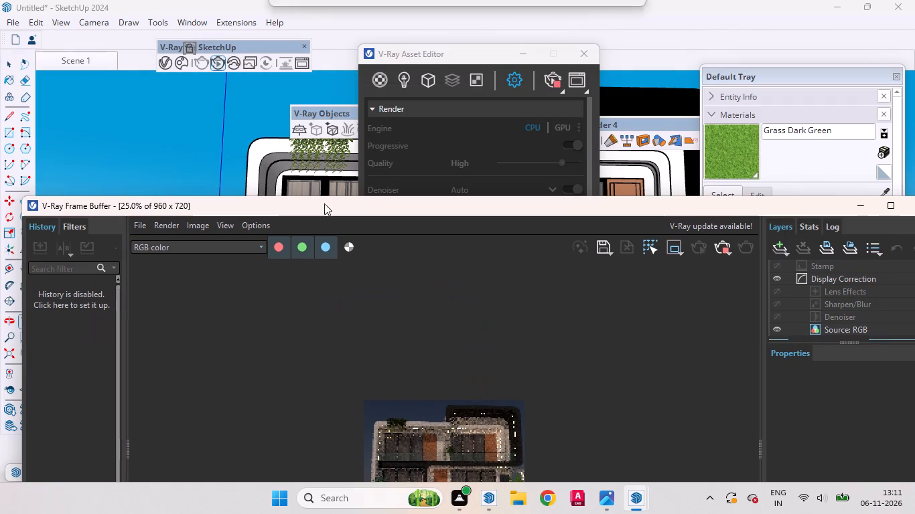
right_click(98, 62)
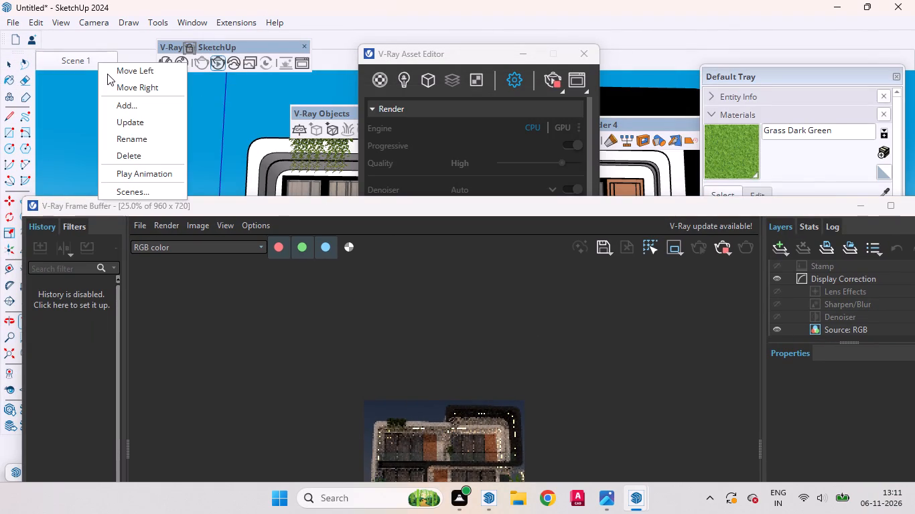
click(137, 123)
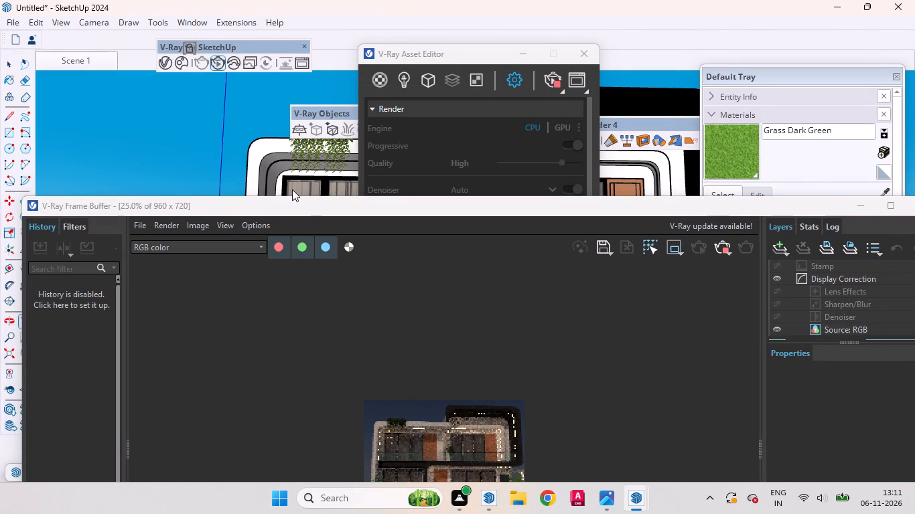
drag(302, 207, 244, 76)
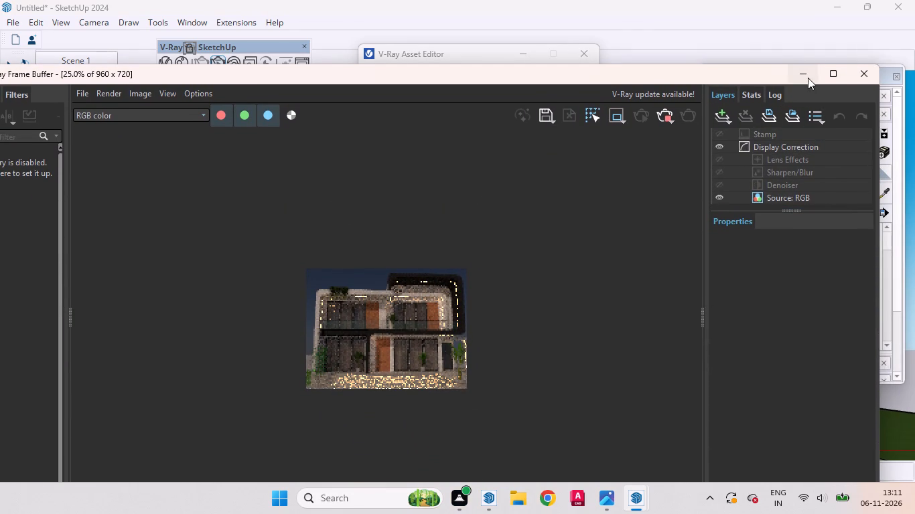
click(829, 78)
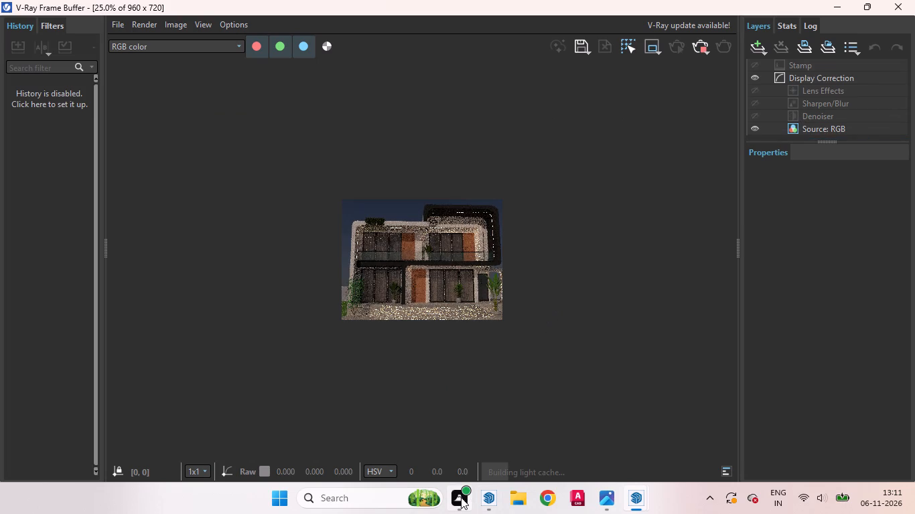